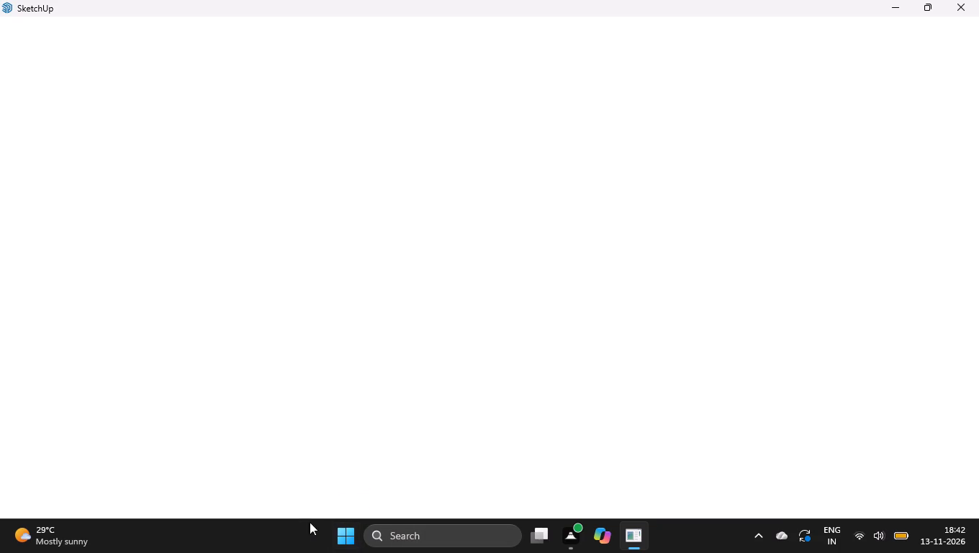
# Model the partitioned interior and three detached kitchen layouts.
# Bring up the computer's list of installed applications while SketchUp loads.
pyautogui.click(346, 538)
pyautogui.scroll(-2, 441, 320)
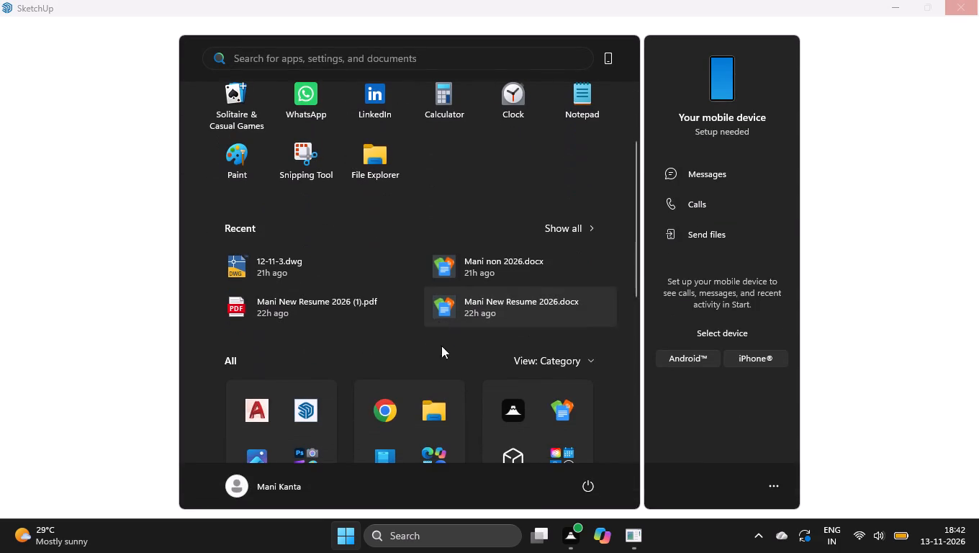
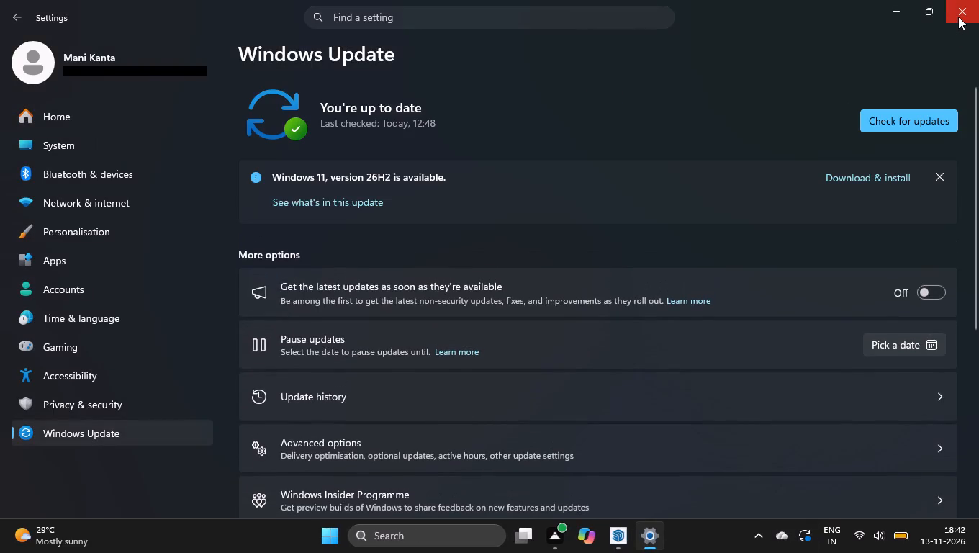
# Check for Windows updates and close the Settings window to return to SketchUp.
pyautogui.click(903, 121)
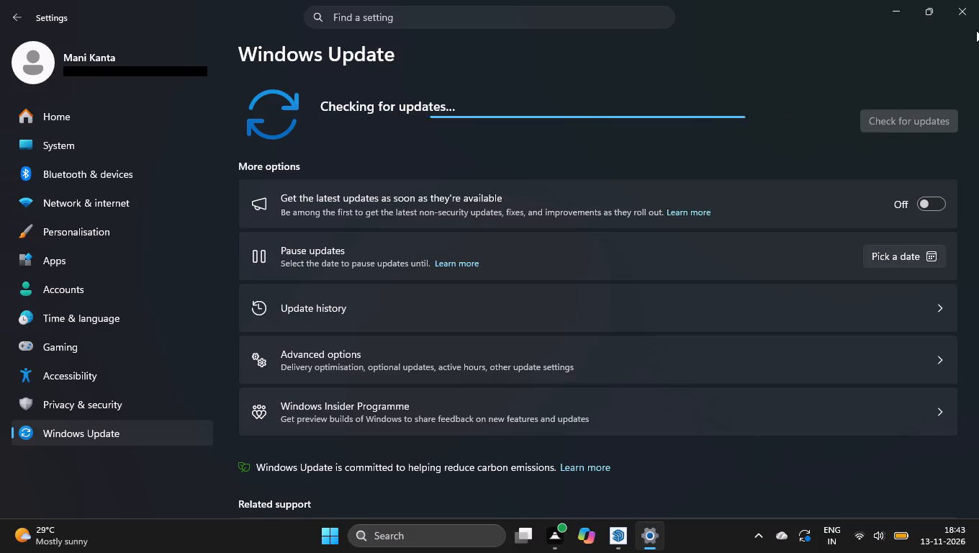
pyautogui.click(954, 6)
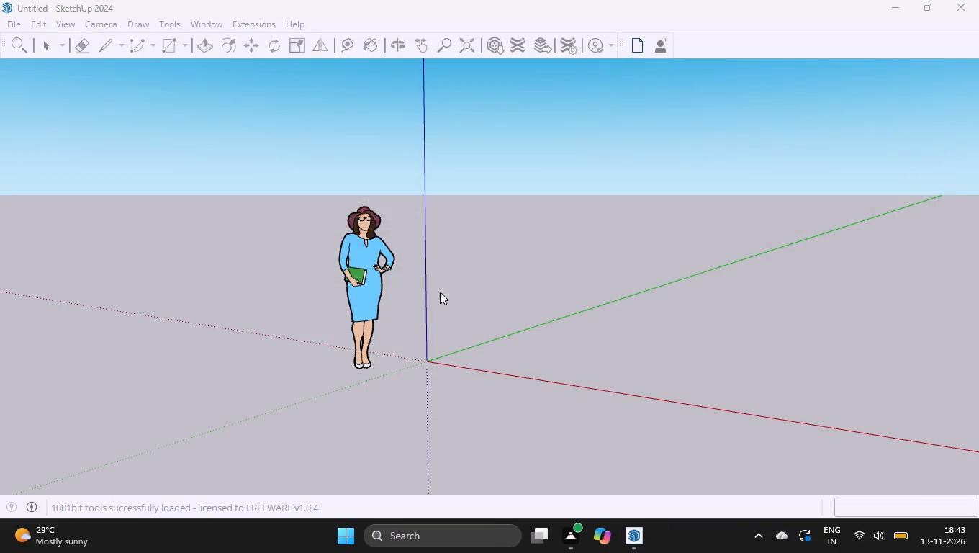
# Delete the default human figure standing near the origin.
pyautogui.moveTo(418, 355); pyautogui.dragTo(322, 193)
pyautogui.moveTo(404, 313); pyautogui.dragTo(334, 182)
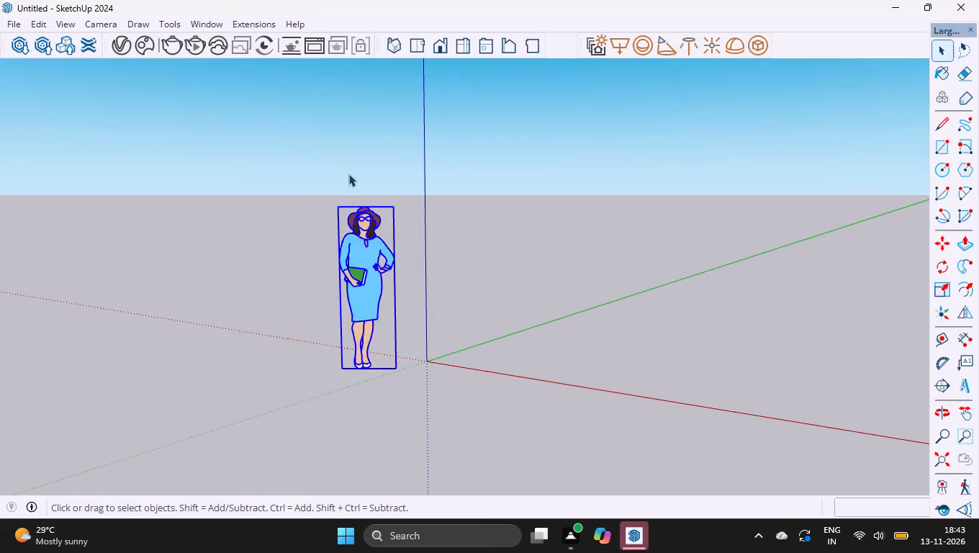
pyautogui.press('Delete')
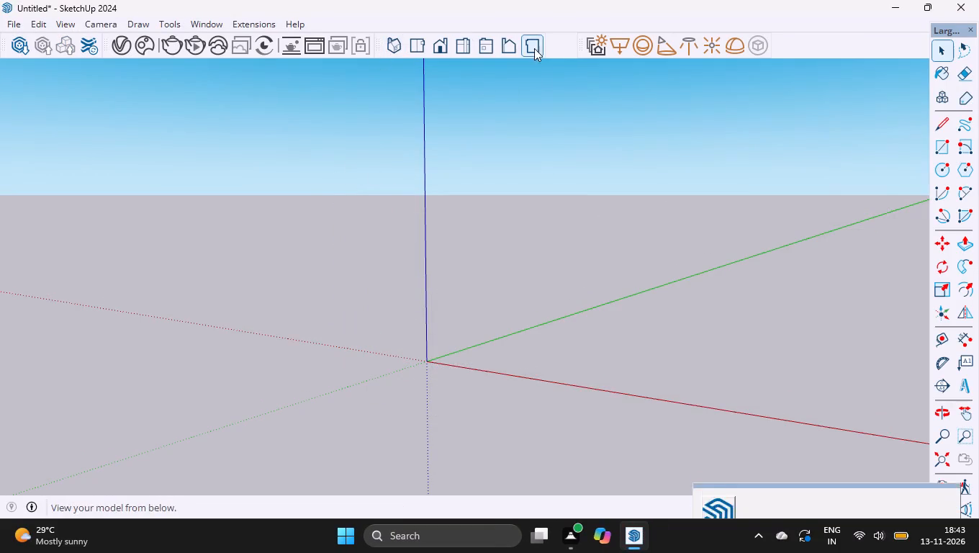
# Hide the V-Ray for SketchUp, Views, V-Ray Lights and Warehouse toolbars, keeping only the Large Tool Set.
pyautogui.rightClick(826, 45)
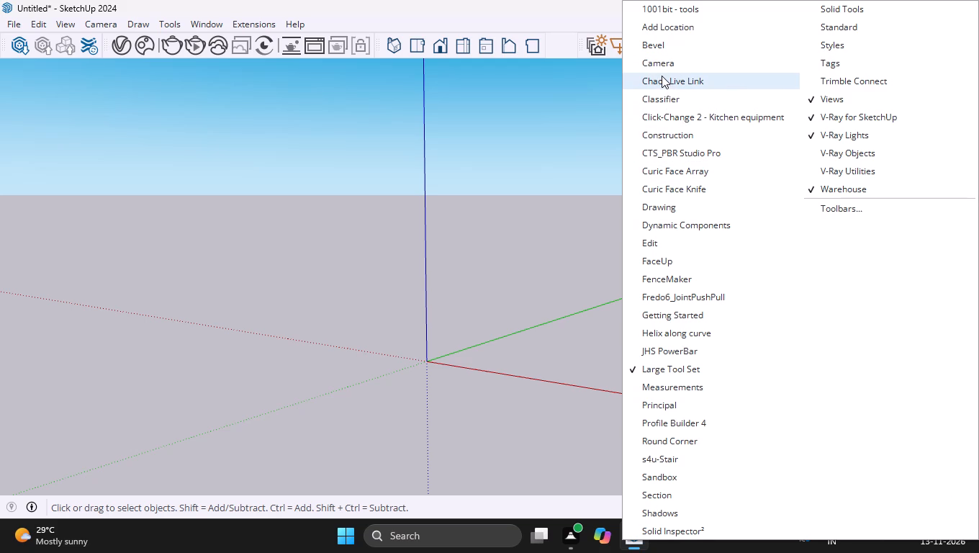
pyautogui.click(849, 114)
pyautogui.rightClick(838, 42)
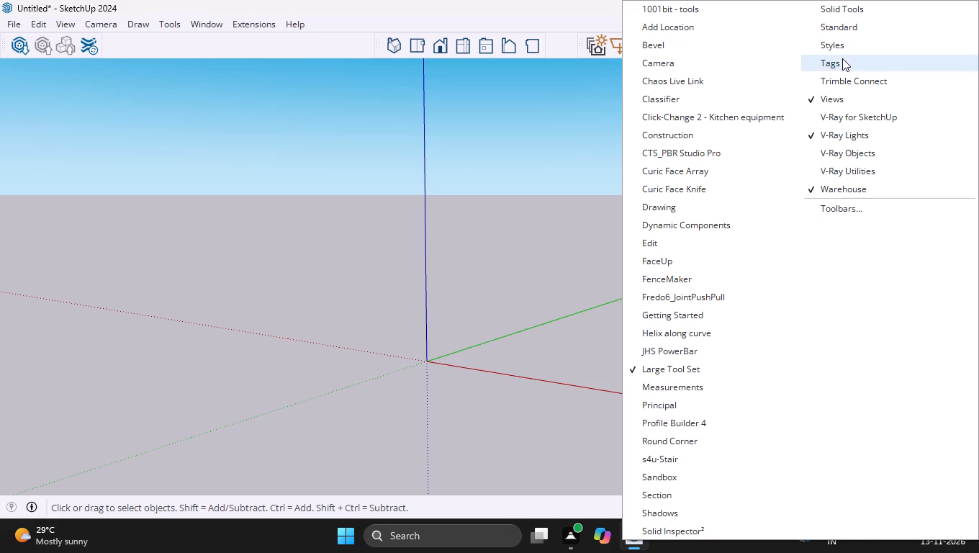
pyautogui.click(847, 105)
pyautogui.rightClick(840, 47)
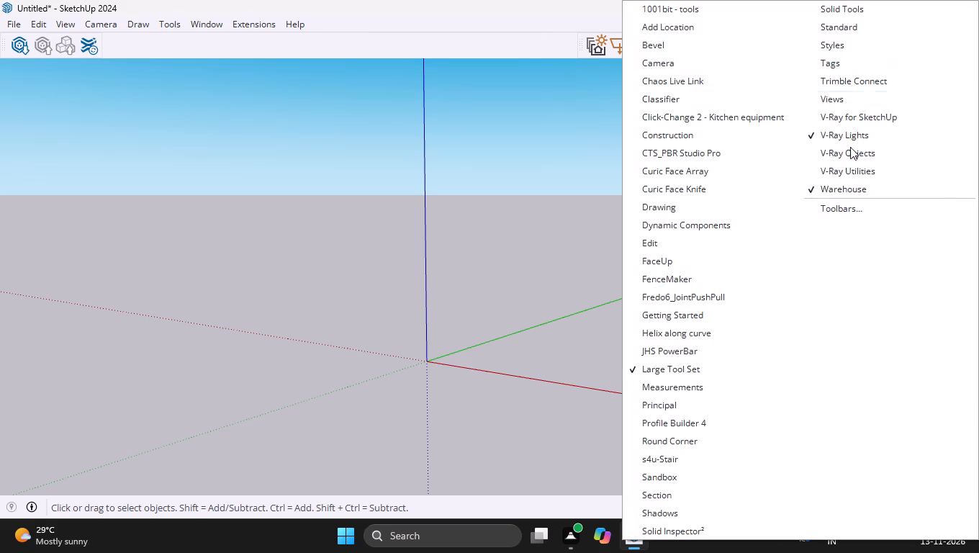
pyautogui.click(851, 135)
pyautogui.rightClick(822, 43)
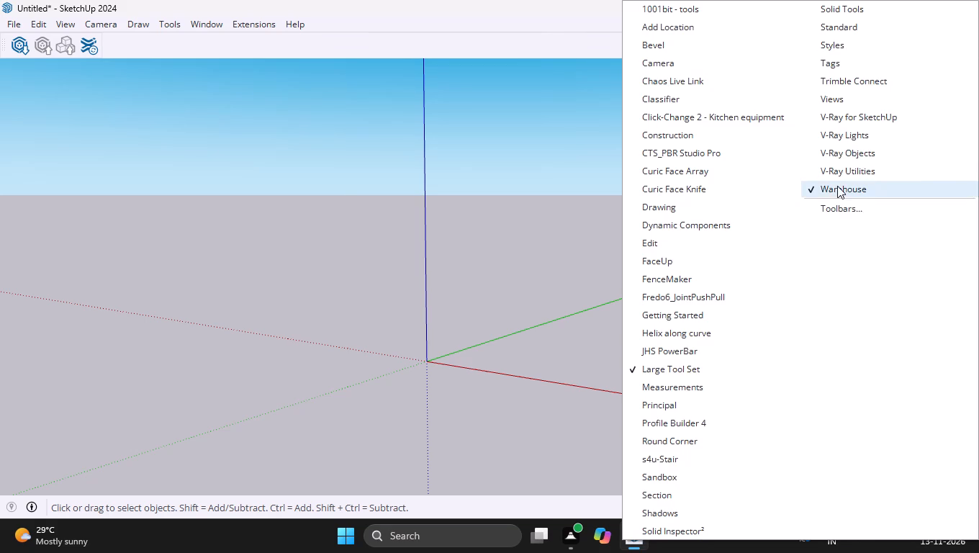
pyautogui.click(837, 186)
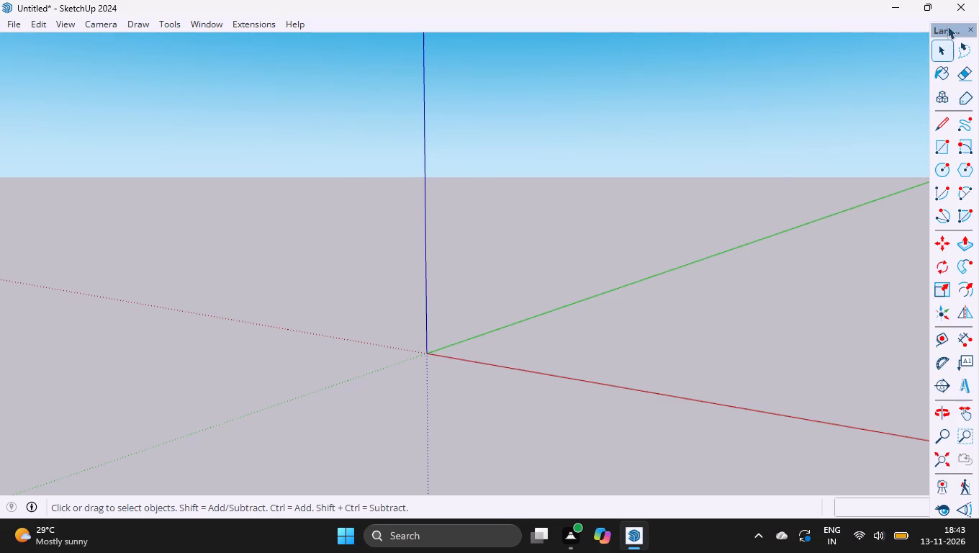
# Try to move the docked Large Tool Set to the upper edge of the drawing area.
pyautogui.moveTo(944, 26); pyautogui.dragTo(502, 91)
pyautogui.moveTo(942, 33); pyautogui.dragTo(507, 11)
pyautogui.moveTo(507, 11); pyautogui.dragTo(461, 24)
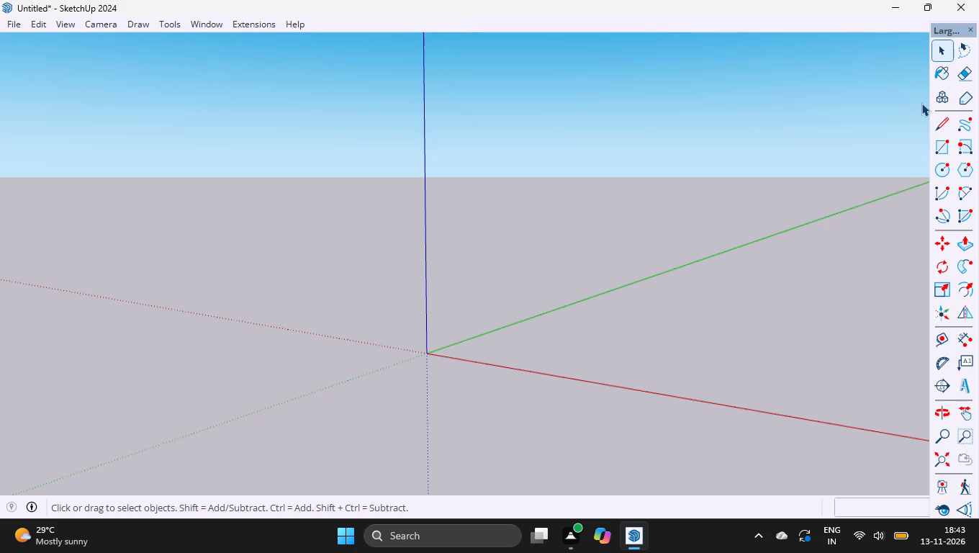
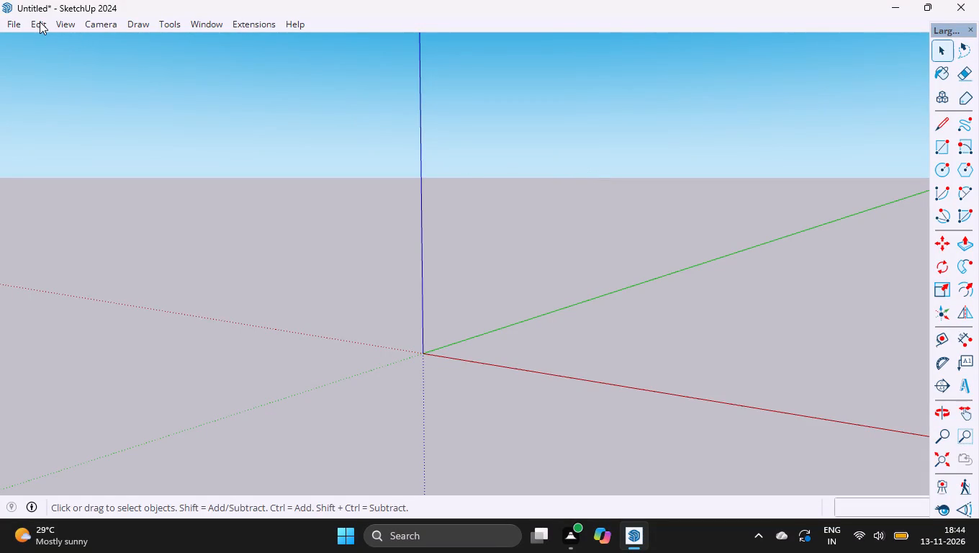
# Import the drawing kitchen mm (1) (1).dwg from the Downloads folder and dismiss the import results.
pyautogui.click(8, 19)
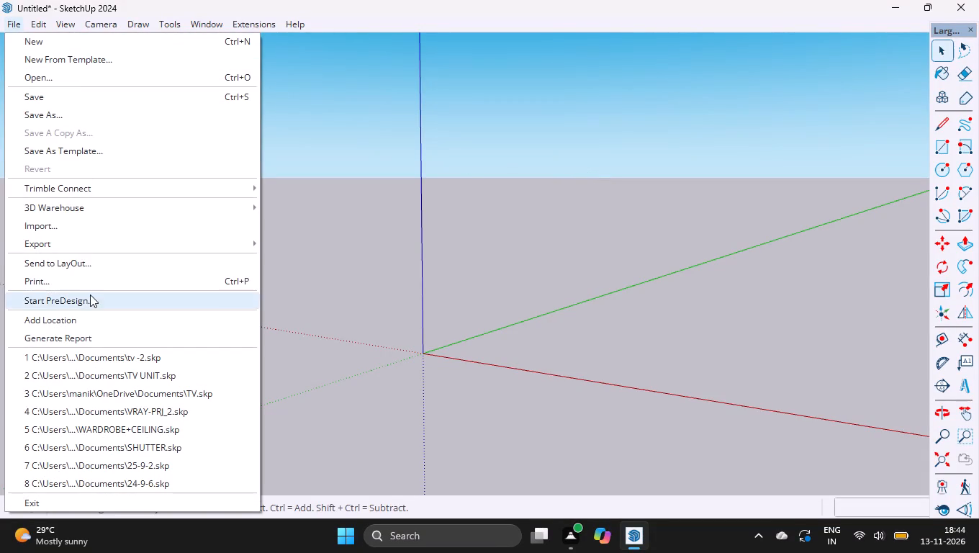
pyautogui.click(79, 220)
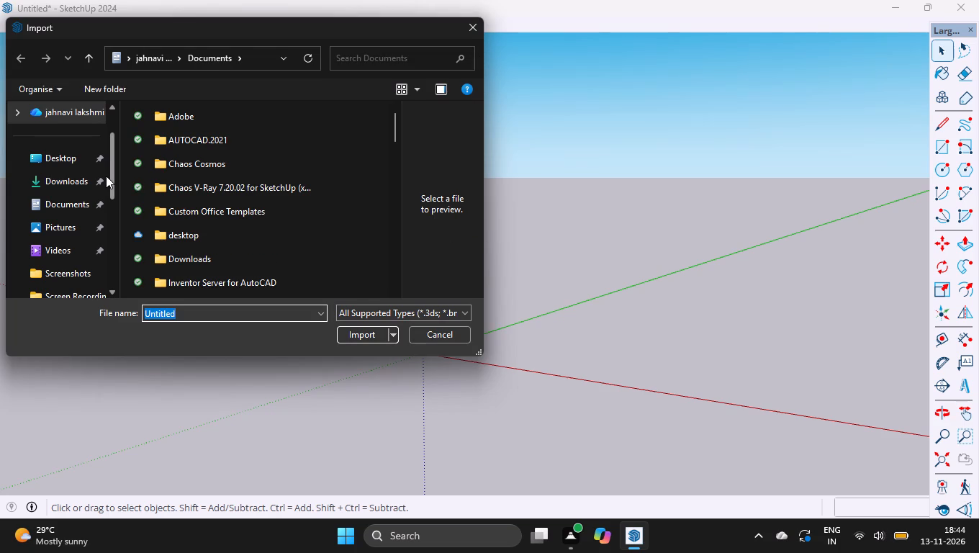
pyautogui.click(47, 174)
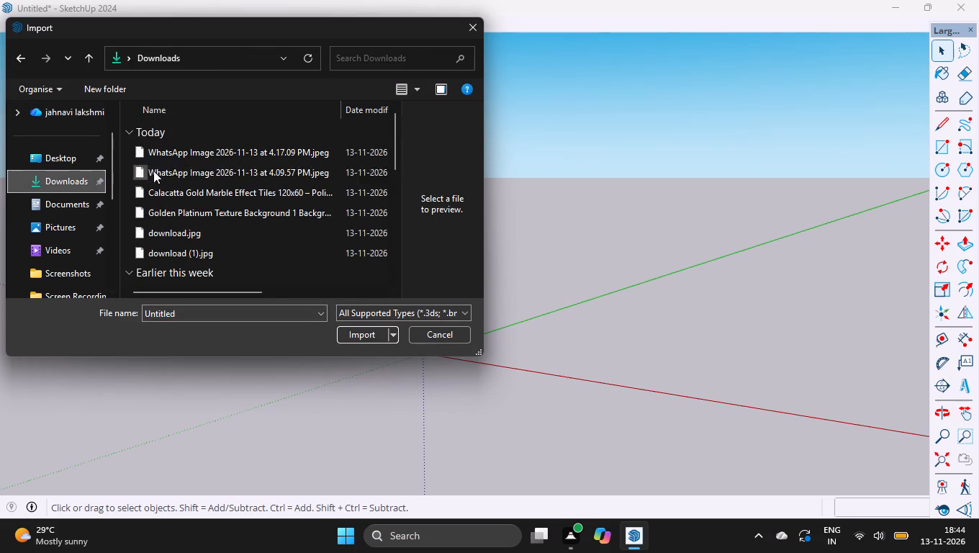
pyautogui.scroll(-5, 166, 179)
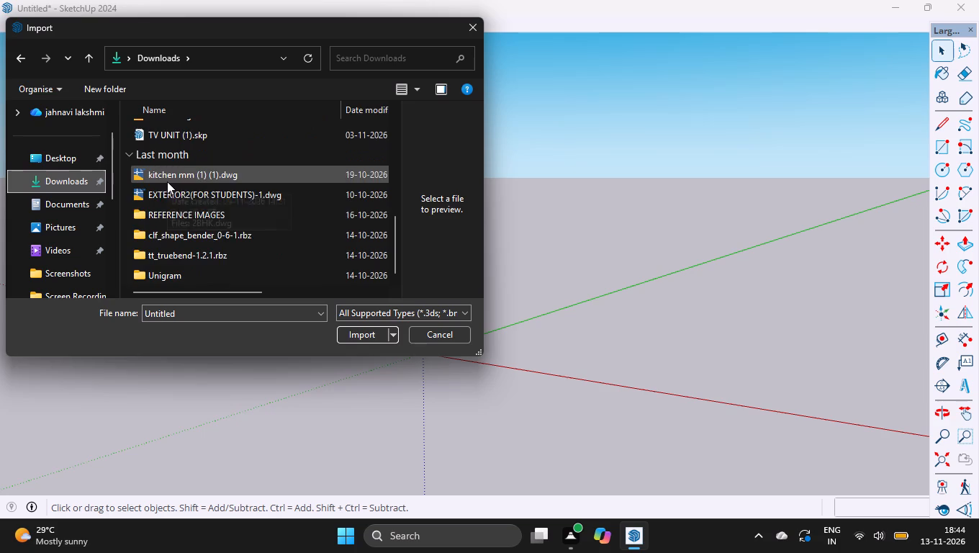
pyautogui.click(192, 179)
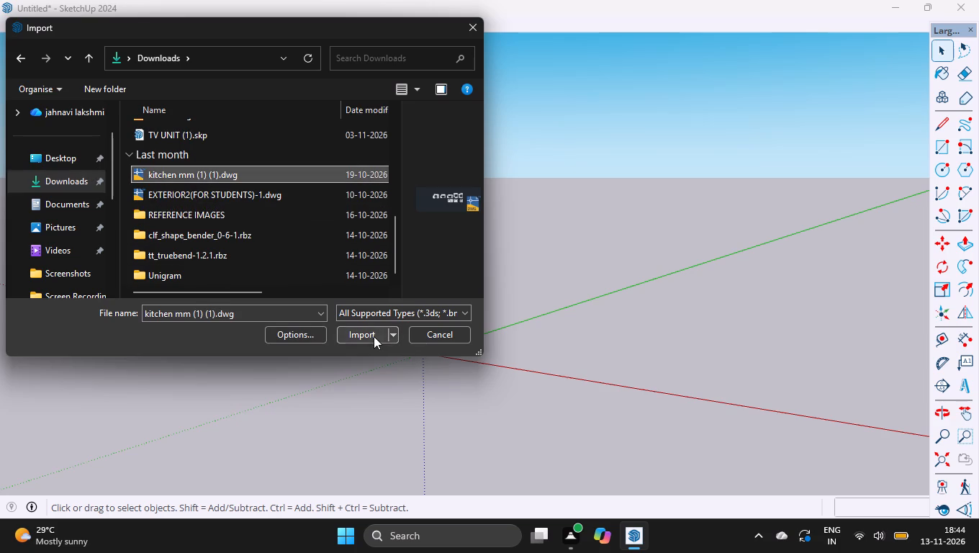
pyautogui.click(374, 336)
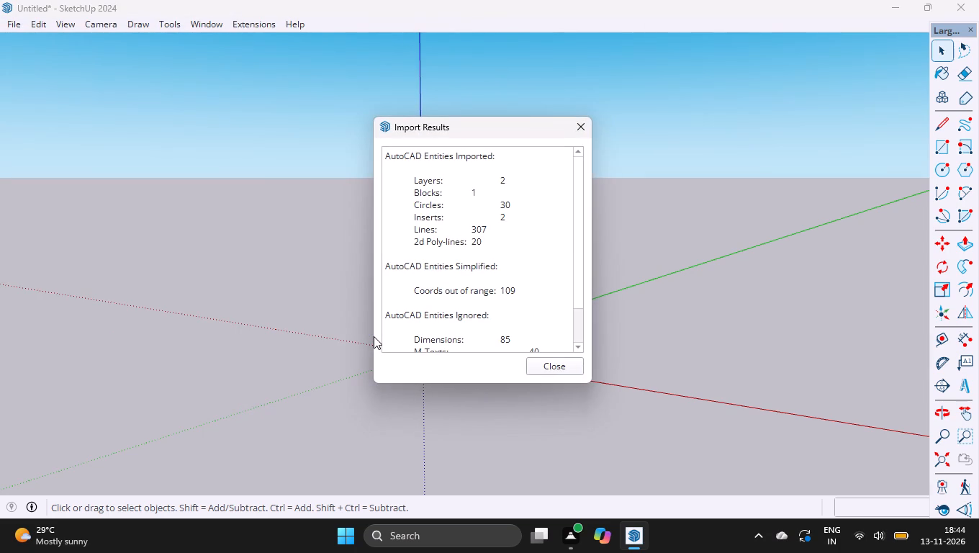
pyautogui.click(541, 369)
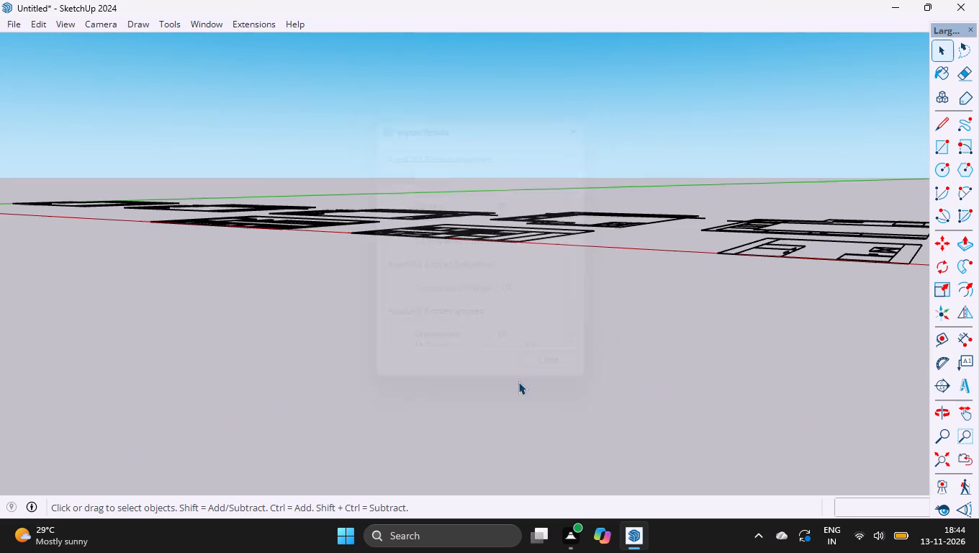
# Explode the imported kitchen drawing component into loose geometry and clear the selection.
pyautogui.scroll(-5, 702, 315)
pyautogui.moveTo(467, 259); pyautogui.dragTo(725, 498, button='middle')
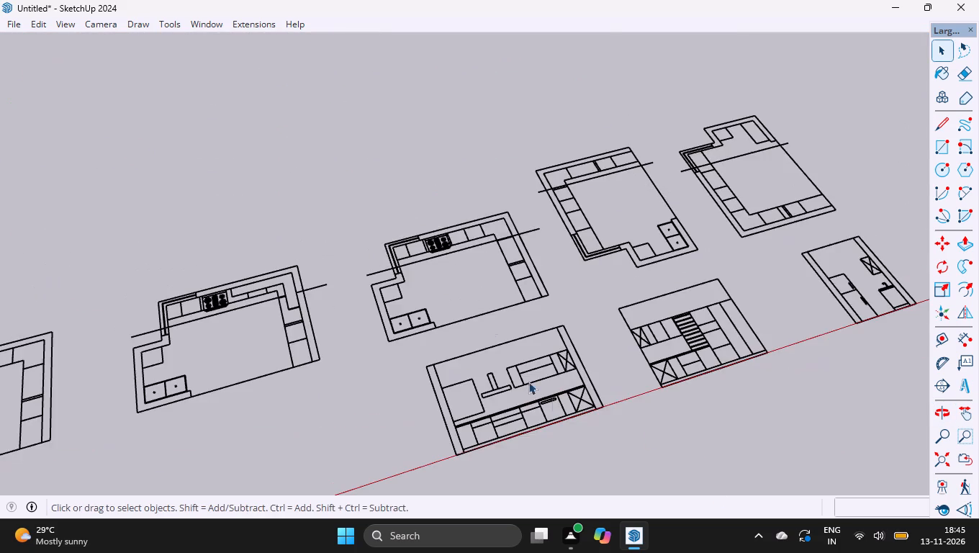
pyautogui.scroll(-4, 441, 232)
pyautogui.moveTo(571, 439); pyautogui.dragTo(271, 198)
pyautogui.rightClick(444, 242)
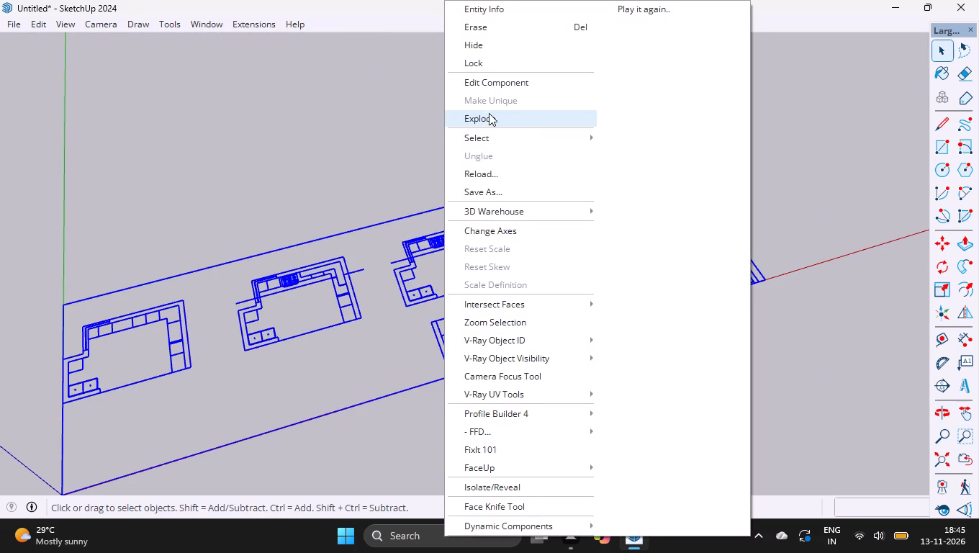
pyautogui.click(487, 117)
pyautogui.moveTo(611, 439); pyautogui.dragTo(510, 441, button='middle')
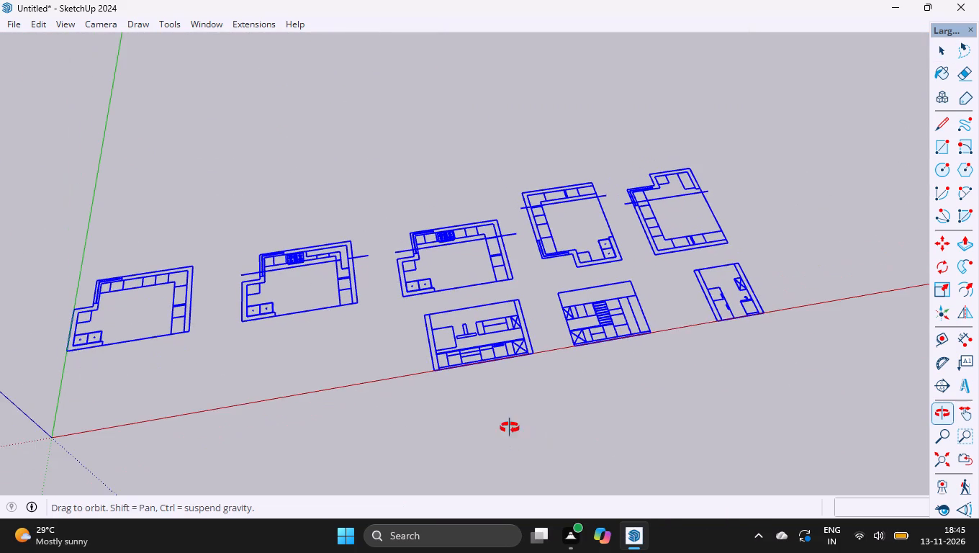
pyautogui.click(423, 354)
# Show the Views toolbar and dock it at the start of the toolbar row above the drawing area.
pyautogui.scroll(-4, 436, 379)
pyautogui.moveTo(467, 387); pyautogui.dragTo(426, 397, button='middle')
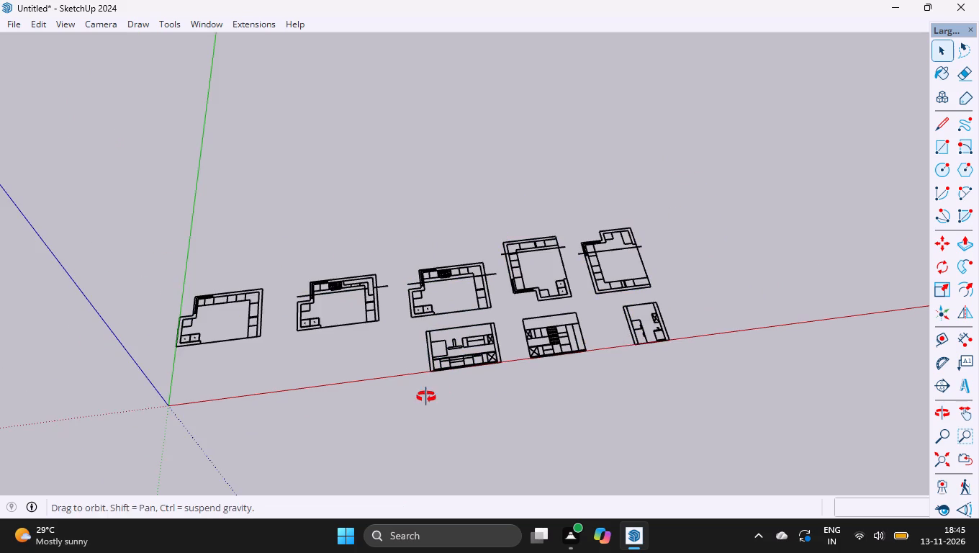
pyautogui.moveTo(426, 397); pyautogui.dragTo(423, 398, button='middle')
pyautogui.rightClick(592, 17)
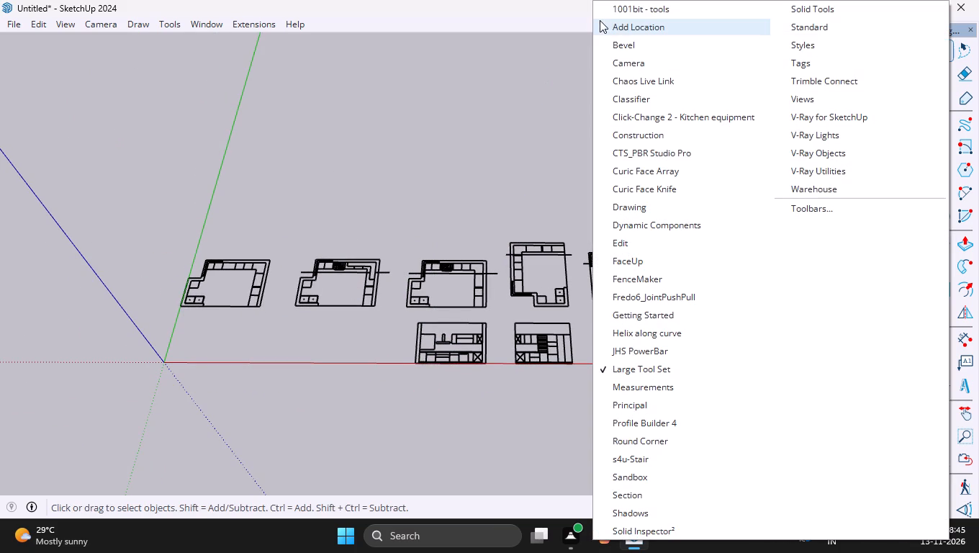
pyautogui.click(809, 107)
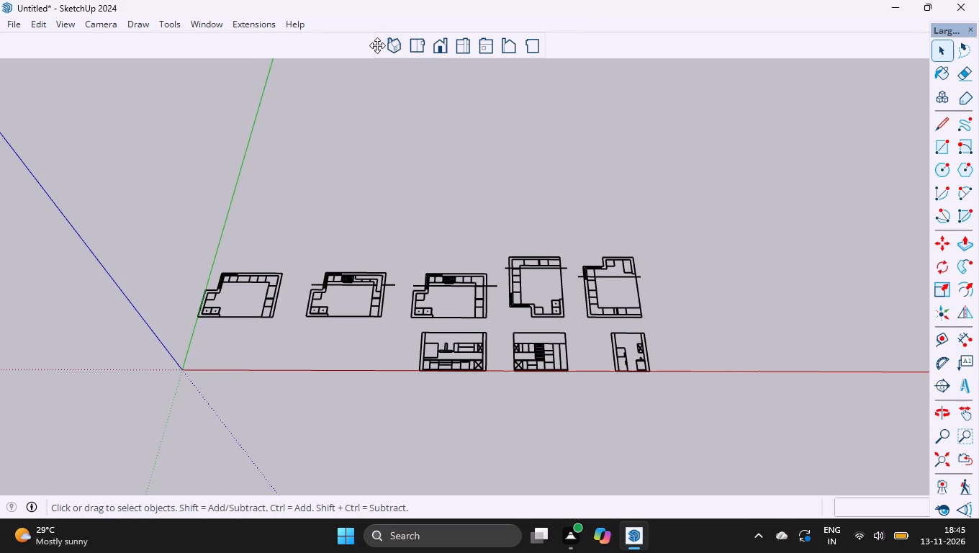
pyautogui.moveTo(377, 45); pyautogui.dragTo(0, 41)
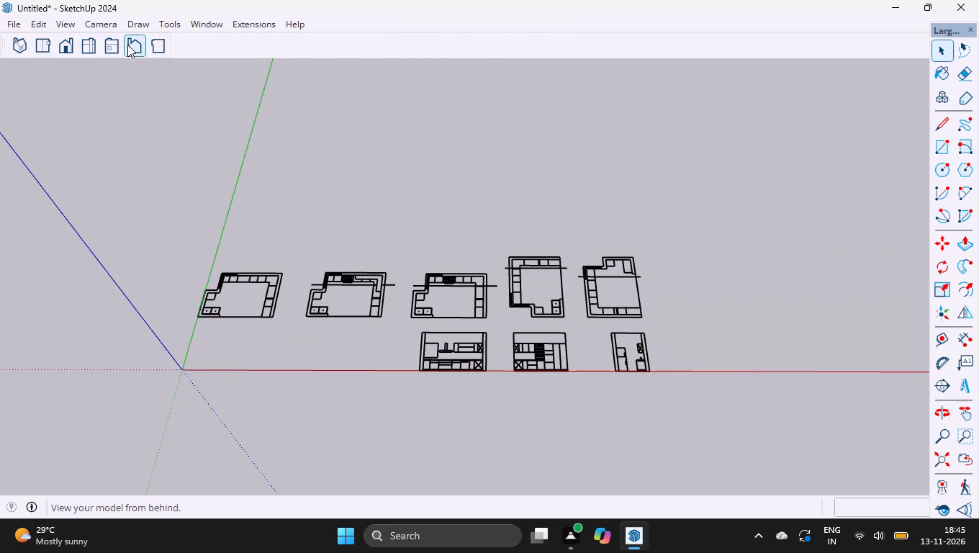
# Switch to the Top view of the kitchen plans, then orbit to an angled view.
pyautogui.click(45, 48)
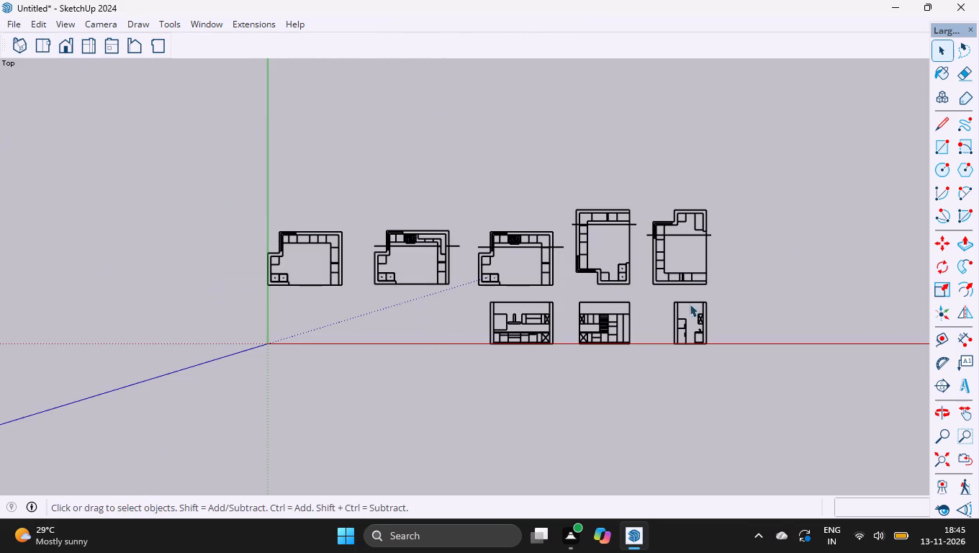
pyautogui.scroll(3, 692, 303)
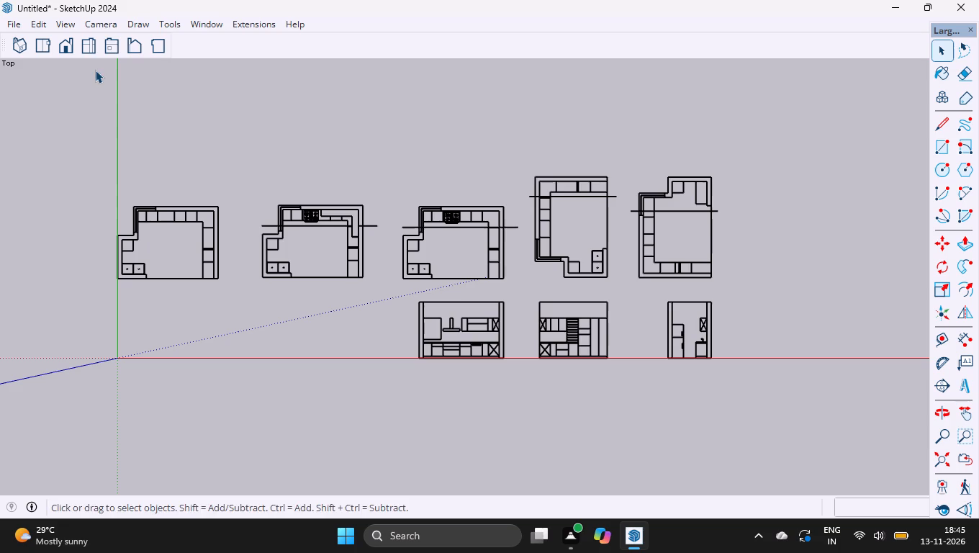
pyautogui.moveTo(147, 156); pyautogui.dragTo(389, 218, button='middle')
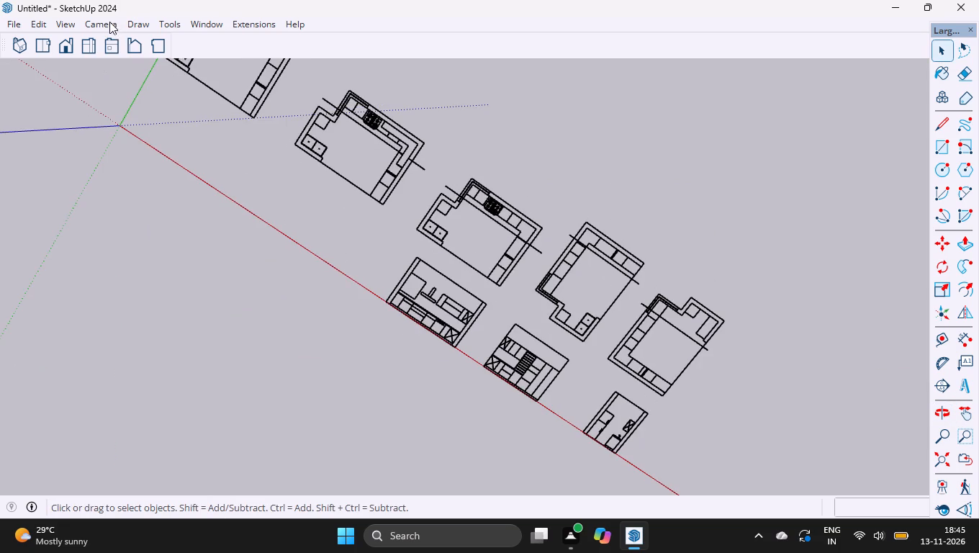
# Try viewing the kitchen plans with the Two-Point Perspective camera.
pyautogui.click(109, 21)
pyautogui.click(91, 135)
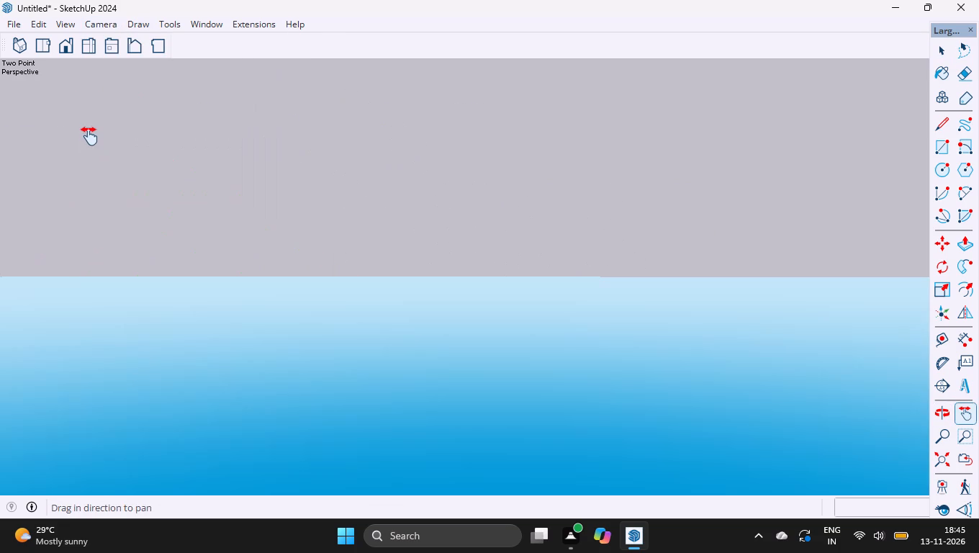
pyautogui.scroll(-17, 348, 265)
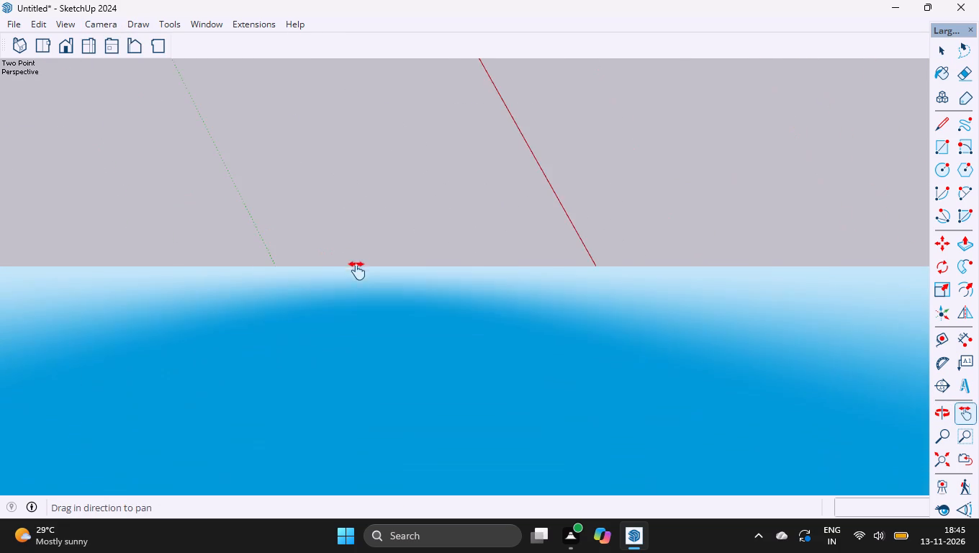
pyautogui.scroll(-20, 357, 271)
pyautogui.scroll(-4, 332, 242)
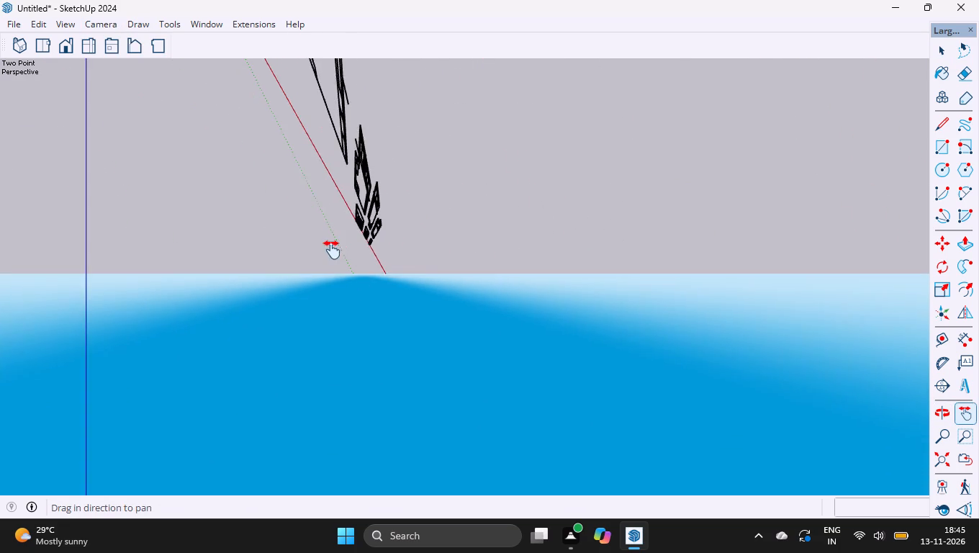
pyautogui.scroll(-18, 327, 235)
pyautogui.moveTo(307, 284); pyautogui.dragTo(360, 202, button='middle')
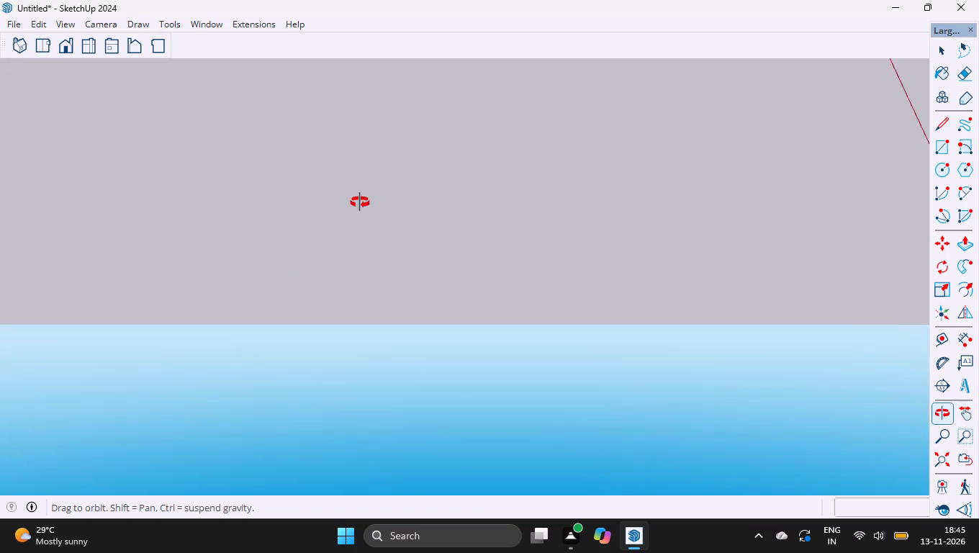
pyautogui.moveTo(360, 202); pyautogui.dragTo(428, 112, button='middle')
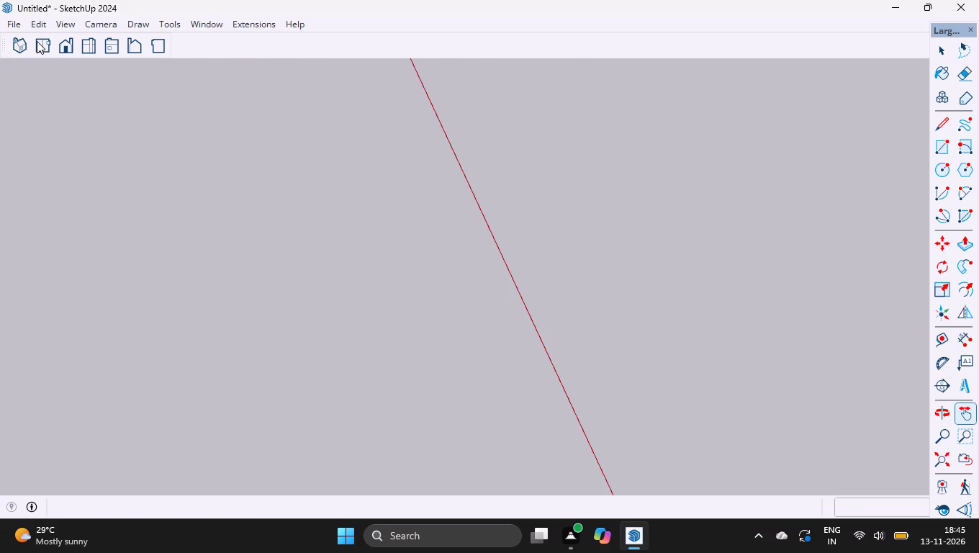
# Set the Top standard view of the kitchen plans and return to the Select tool.
pyautogui.click(37, 40)
pyautogui.press('space')
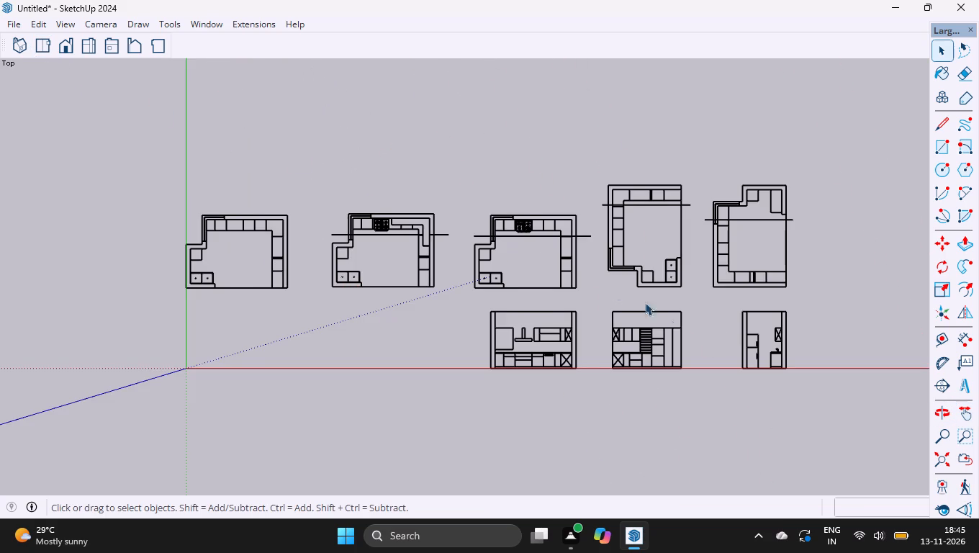
# Erase the walls, counters, hob and sink lines in the western part of the second kitchen plan from the origin.
pyautogui.scroll(-1, 569, 248)
pyautogui.scroll(2, 592, 287)
pyautogui.scroll(1, 572, 233)
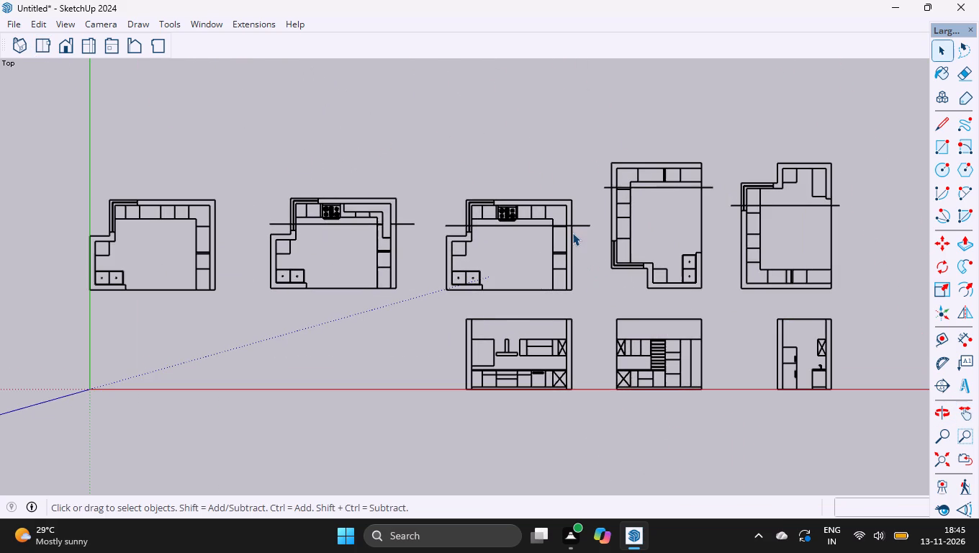
pyautogui.scroll(1, 572, 233)
pyautogui.press('e')
pyautogui.moveTo(255, 241); pyautogui.dragTo(273, 186)
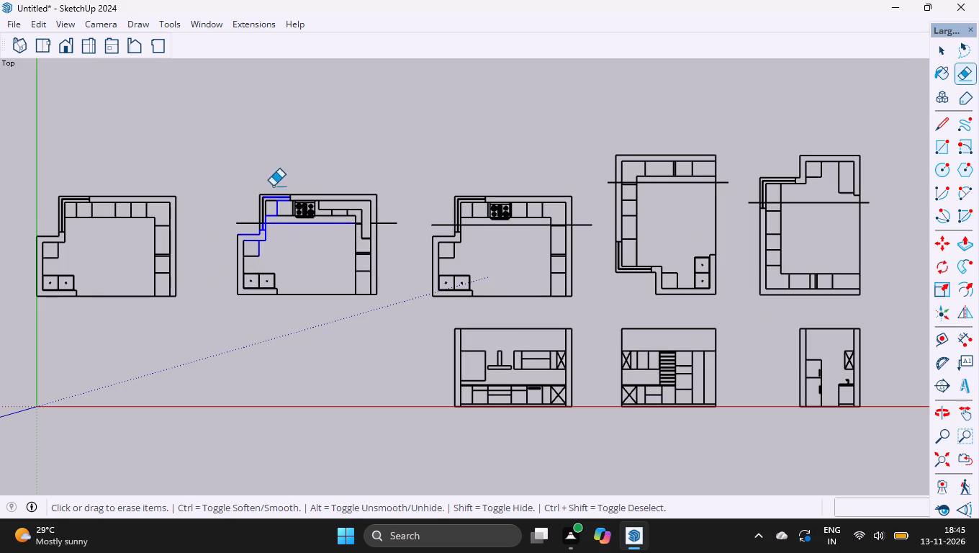
pyautogui.moveTo(273, 186); pyautogui.dragTo(269, 191)
pyautogui.moveTo(269, 191); pyautogui.dragTo(306, 184)
pyautogui.moveTo(307, 184); pyautogui.dragTo(307, 259)
pyautogui.moveTo(224, 287); pyautogui.dragTo(291, 233)
pyautogui.moveTo(287, 228); pyautogui.dragTo(226, 233)
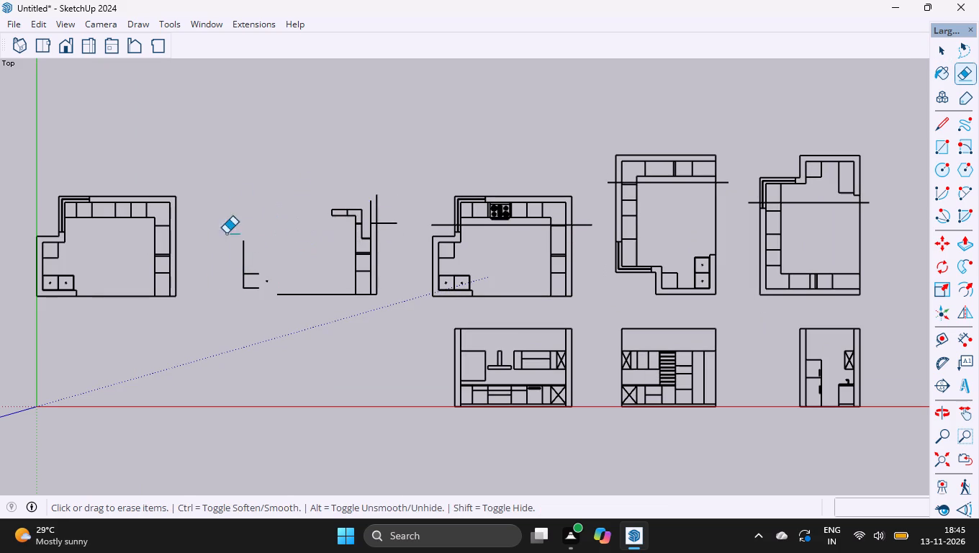
pyautogui.moveTo(226, 233); pyautogui.dragTo(229, 326)
# Erase the remaining lines of the second kitchen plan and the whole third plan with the hob.
pyautogui.moveTo(217, 264); pyautogui.dragTo(268, 296)
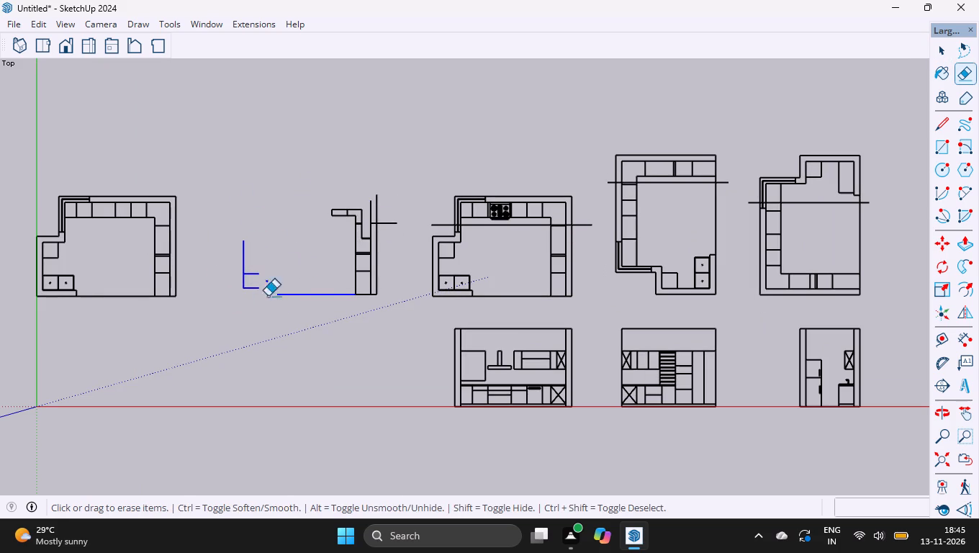
pyautogui.moveTo(268, 296); pyautogui.dragTo(507, 192)
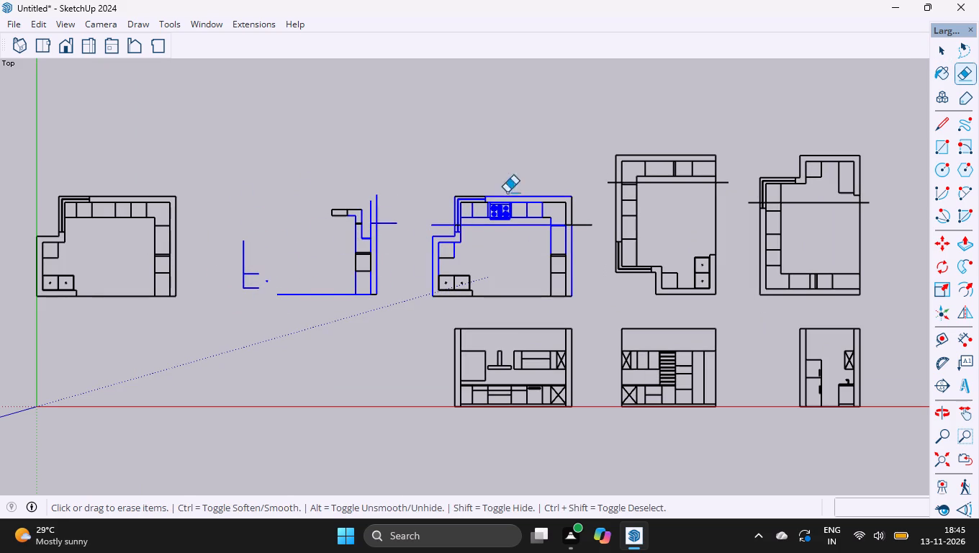
pyautogui.moveTo(507, 192); pyautogui.dragTo(348, 272)
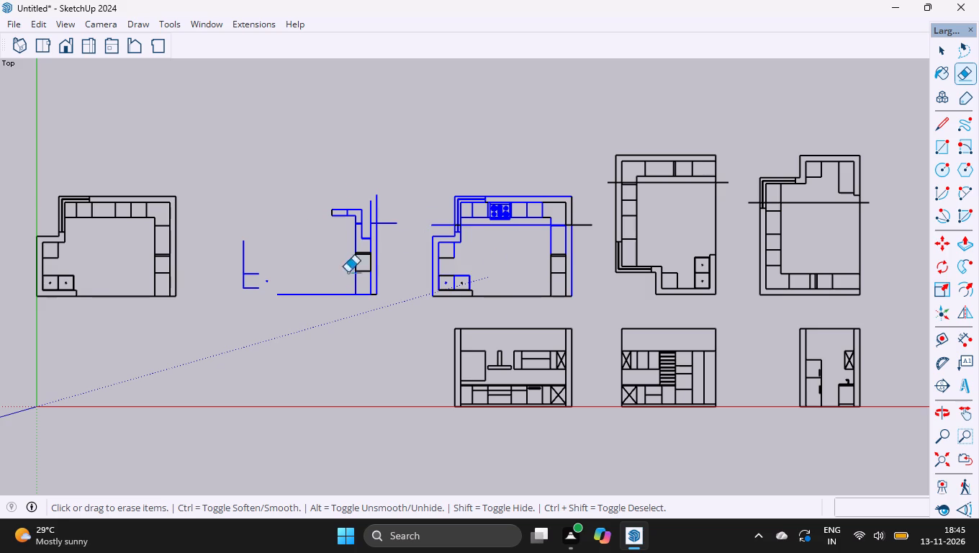
pyautogui.moveTo(348, 272); pyautogui.dragTo(369, 230)
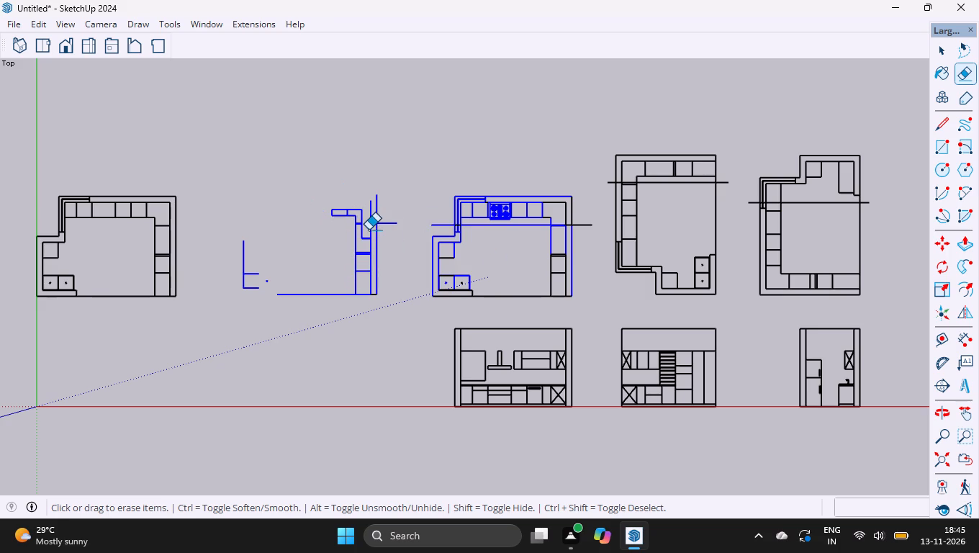
pyautogui.moveTo(369, 230); pyautogui.dragTo(373, 230)
pyautogui.moveTo(373, 230); pyautogui.dragTo(436, 276)
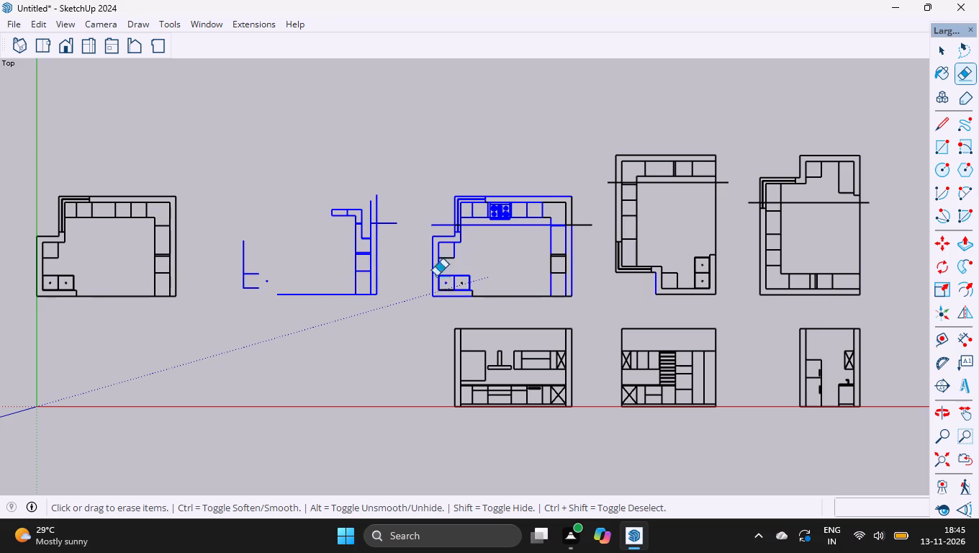
pyautogui.moveTo(436, 276); pyautogui.dragTo(579, 232)
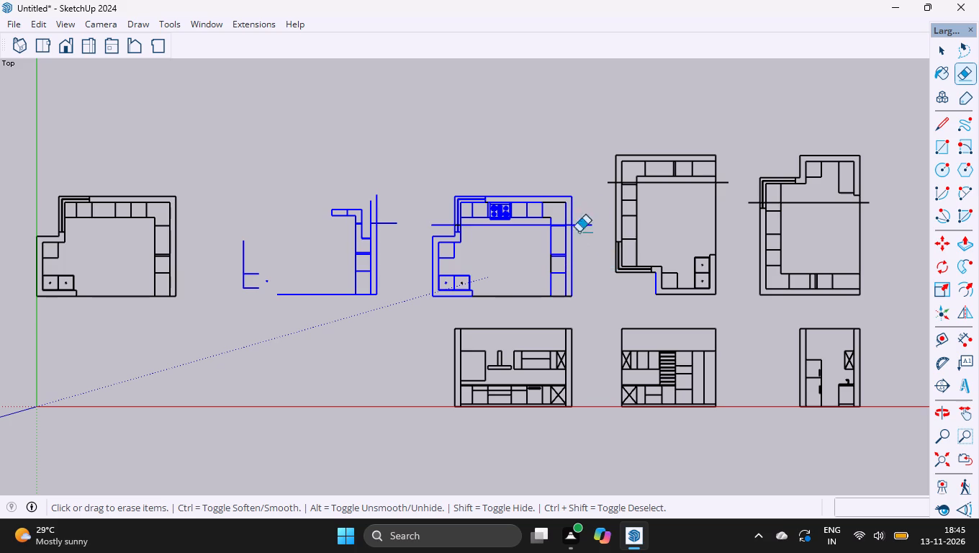
pyautogui.moveTo(579, 232); pyautogui.dragTo(461, 276)
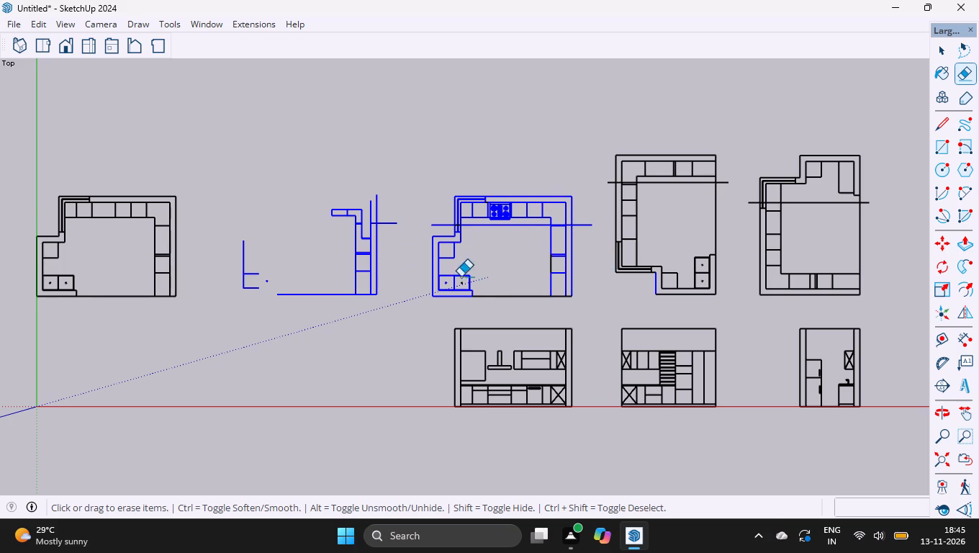
pyautogui.moveTo(461, 276); pyautogui.dragTo(530, 282)
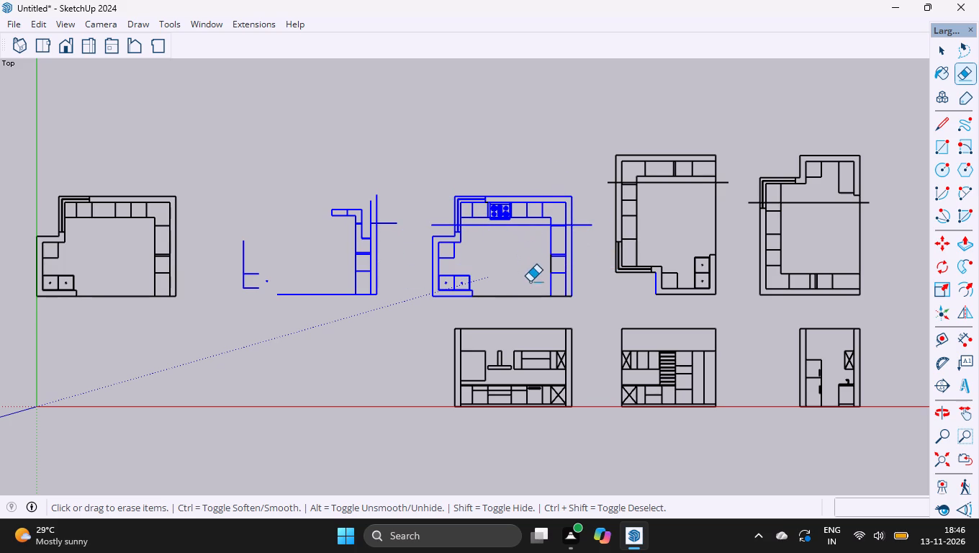
pyautogui.moveTo(530, 282); pyautogui.dragTo(567, 252)
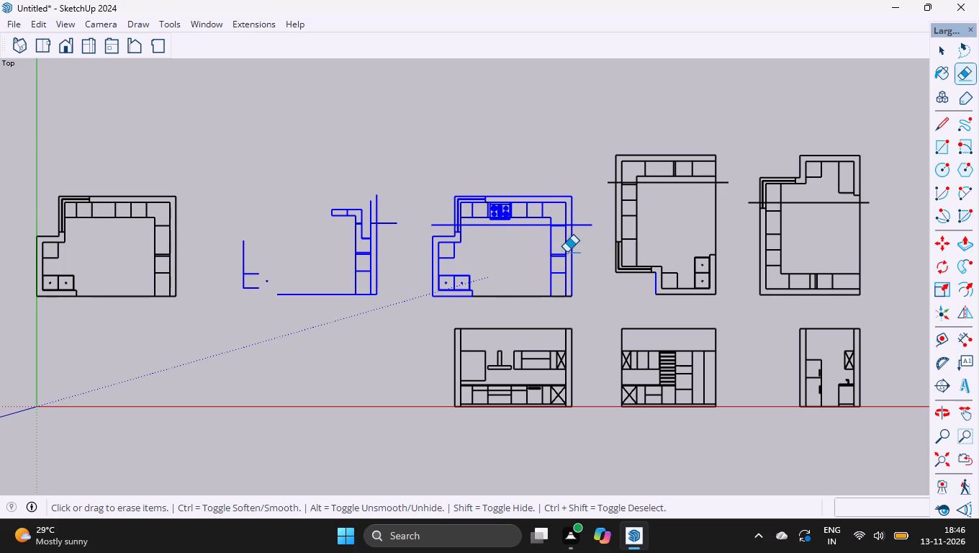
pyautogui.moveTo(567, 252); pyautogui.dragTo(553, 245)
pyautogui.moveTo(504, 305); pyautogui.dragTo(523, 274)
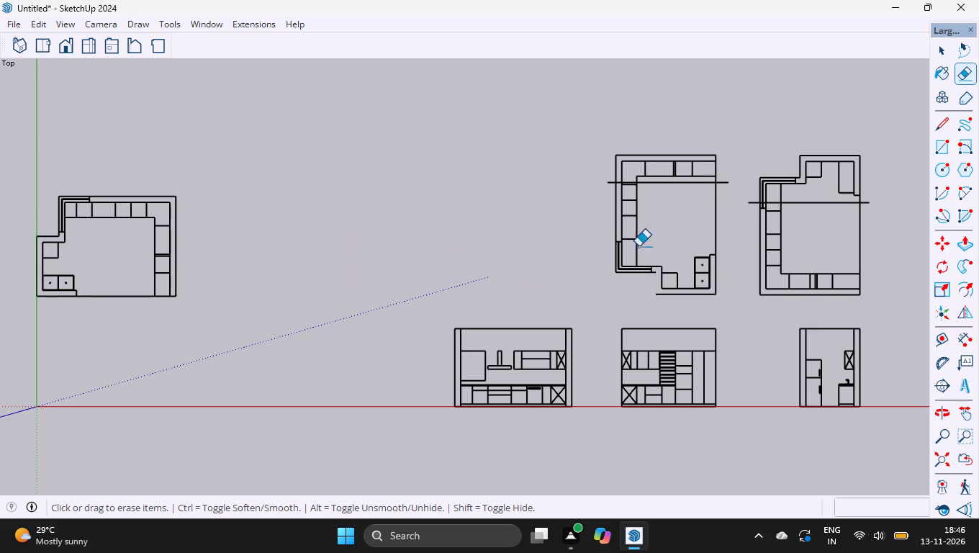
# Erase the fourth and fifth kitchen plans above the elevations and return to the Select tool.
pyautogui.moveTo(603, 240); pyautogui.dragTo(814, 163)
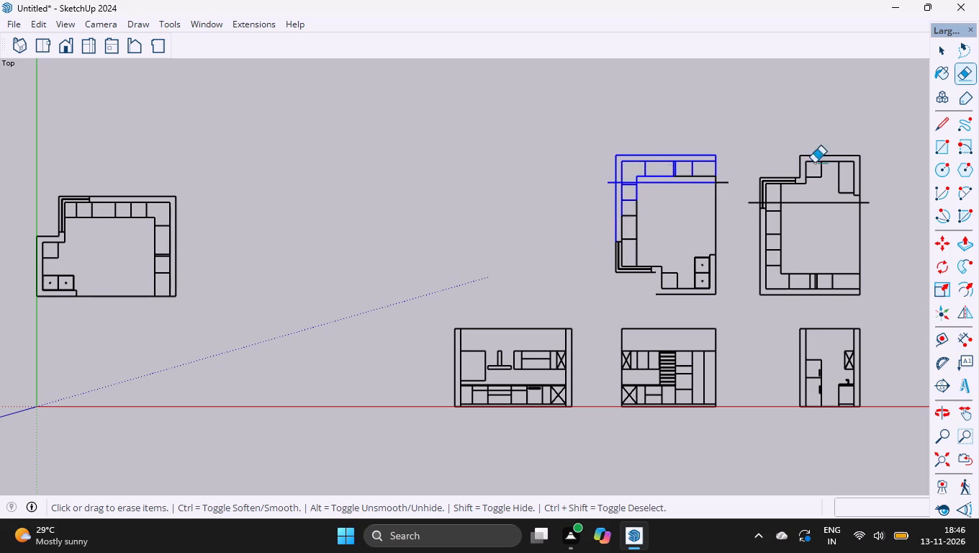
pyautogui.moveTo(814, 163); pyautogui.dragTo(780, 206)
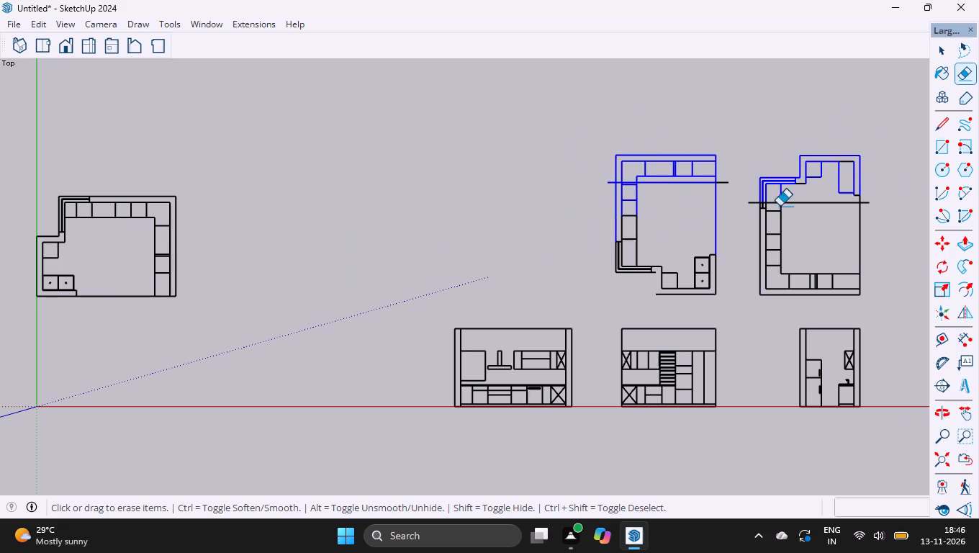
pyautogui.moveTo(780, 206); pyautogui.dragTo(774, 269)
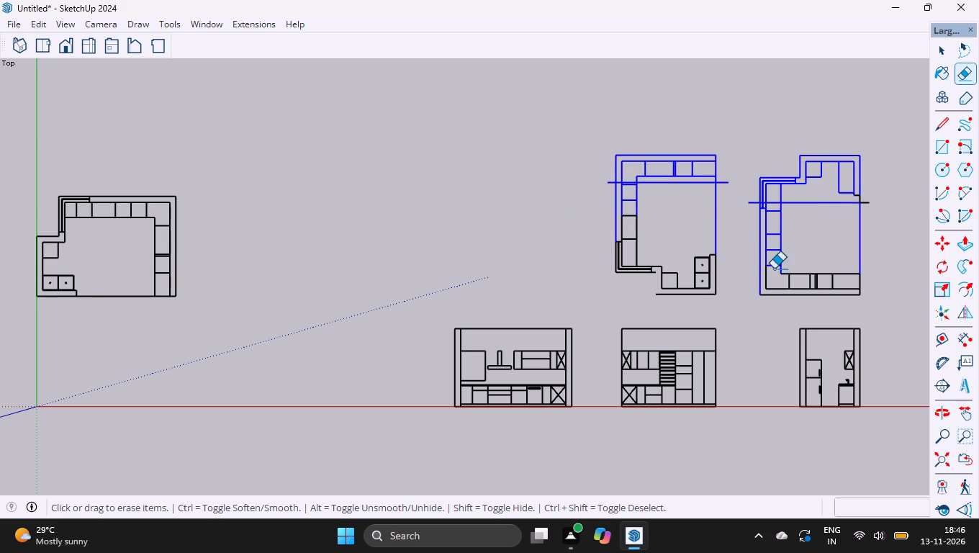
pyautogui.moveTo(774, 269); pyautogui.dragTo(862, 292)
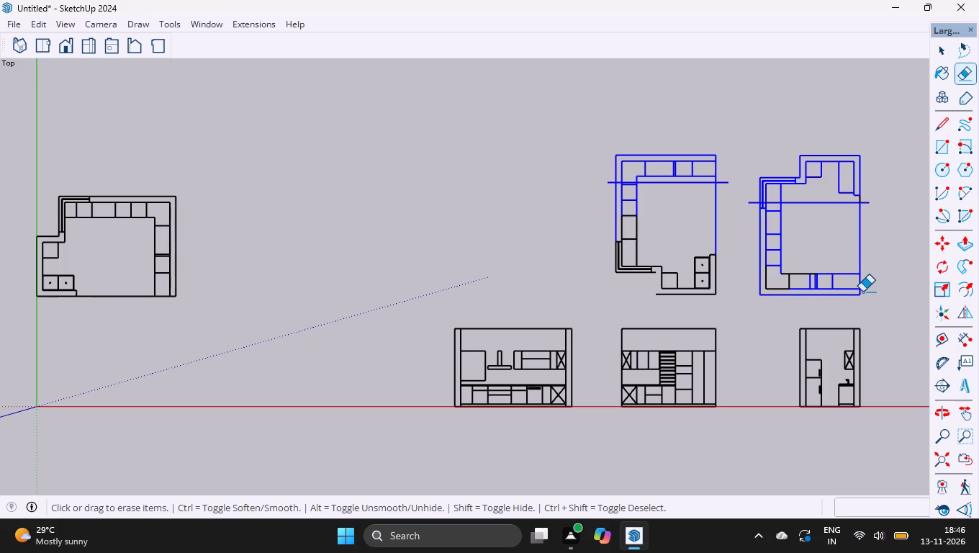
pyautogui.moveTo(862, 292); pyautogui.dragTo(703, 292)
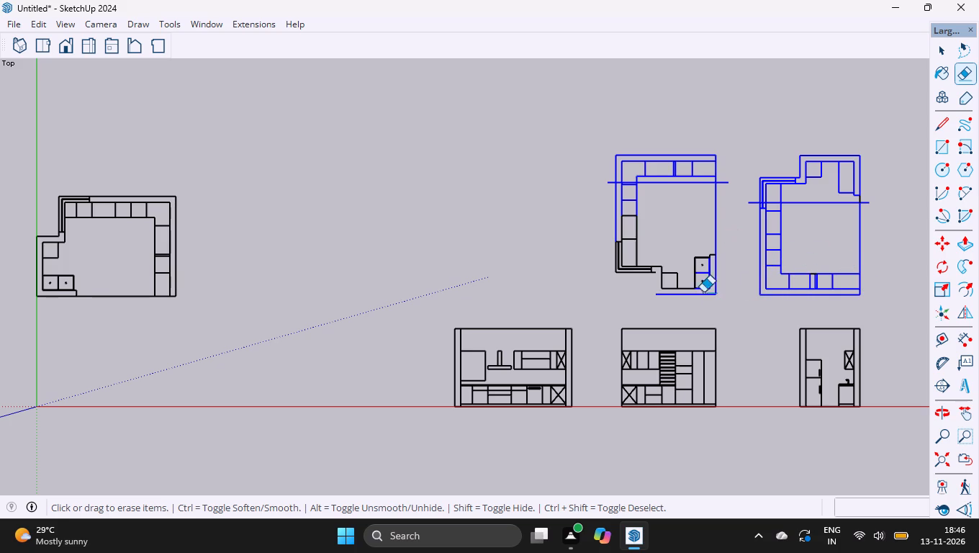
pyautogui.moveTo(703, 292); pyautogui.dragTo(619, 271)
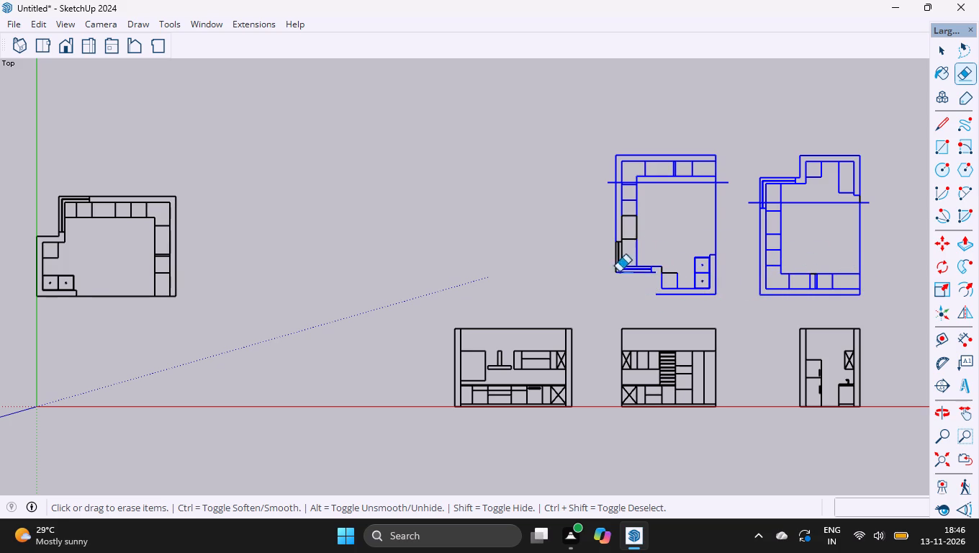
pyautogui.moveTo(619, 271); pyautogui.dragTo(748, 249)
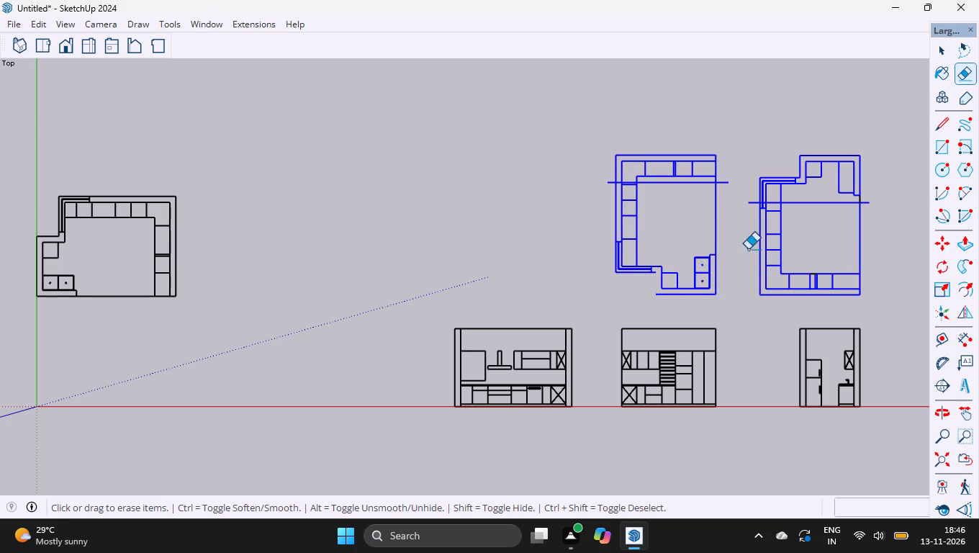
pyautogui.moveTo(748, 249); pyautogui.dragTo(790, 299)
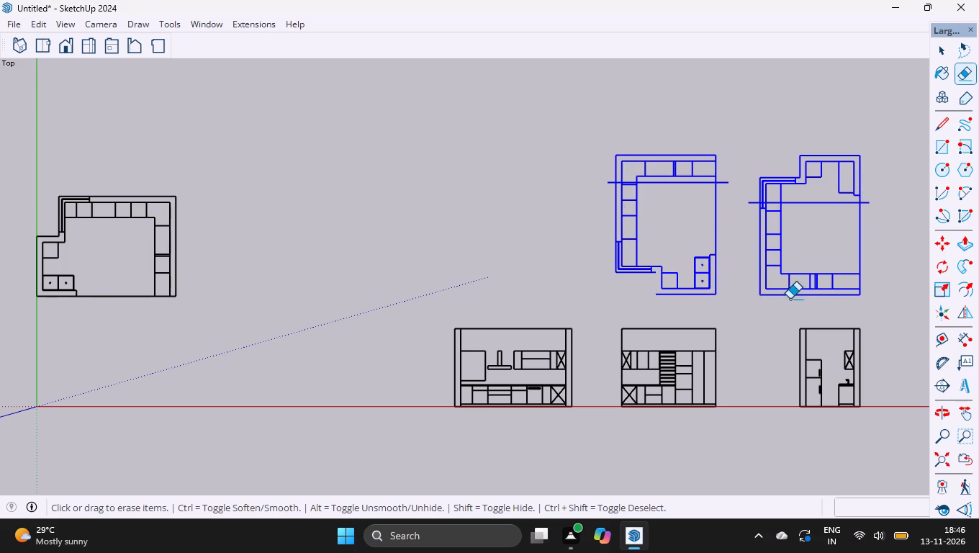
pyautogui.moveTo(790, 299); pyautogui.dragTo(790, 300)
pyautogui.click(705, 271)
pyautogui.press('space')
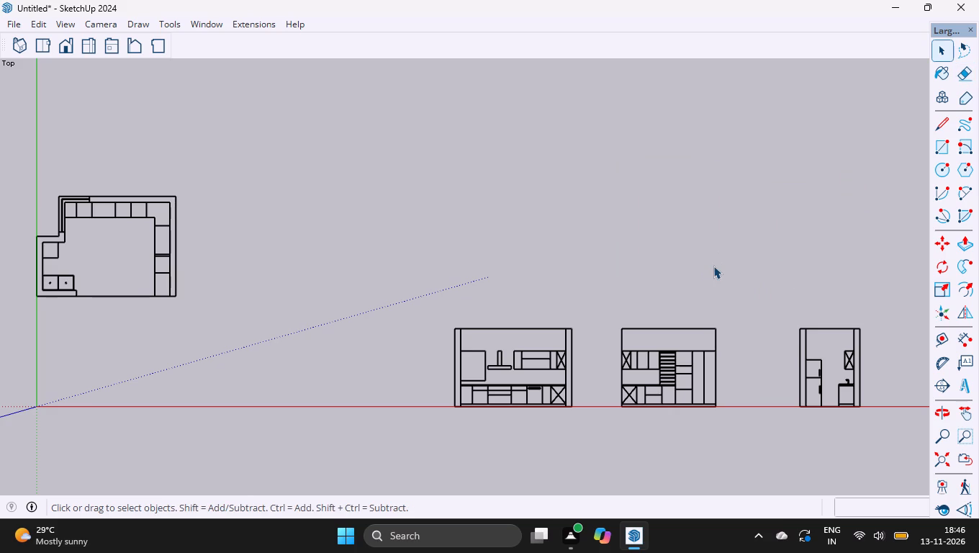
# Delete the L-shaped corner window lines inside the northwest wall corner of the remaining kitchen plan.
pyautogui.scroll(-5, 713, 265)
pyautogui.scroll(15, 305, 257)
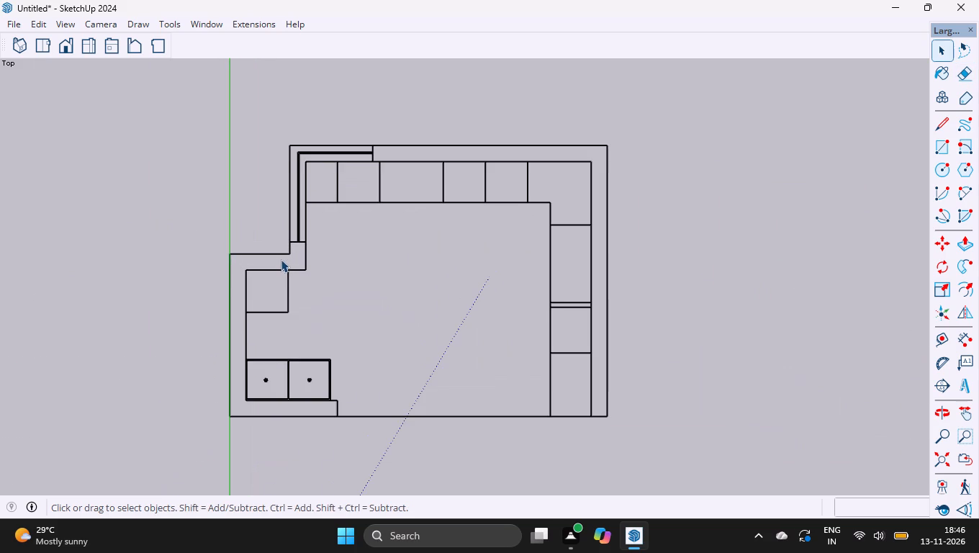
pyautogui.scroll(-1, 280, 276)
pyautogui.scroll(2, 189, 372)
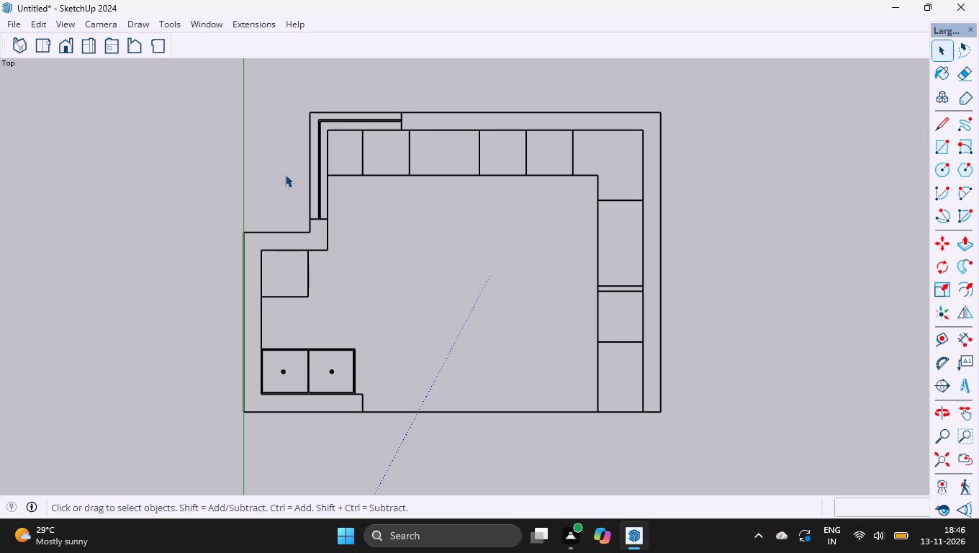
pyautogui.scroll(13, 290, 129)
pyautogui.moveTo(347, 142); pyautogui.dragTo(330, 120)
pyautogui.press('Delete')
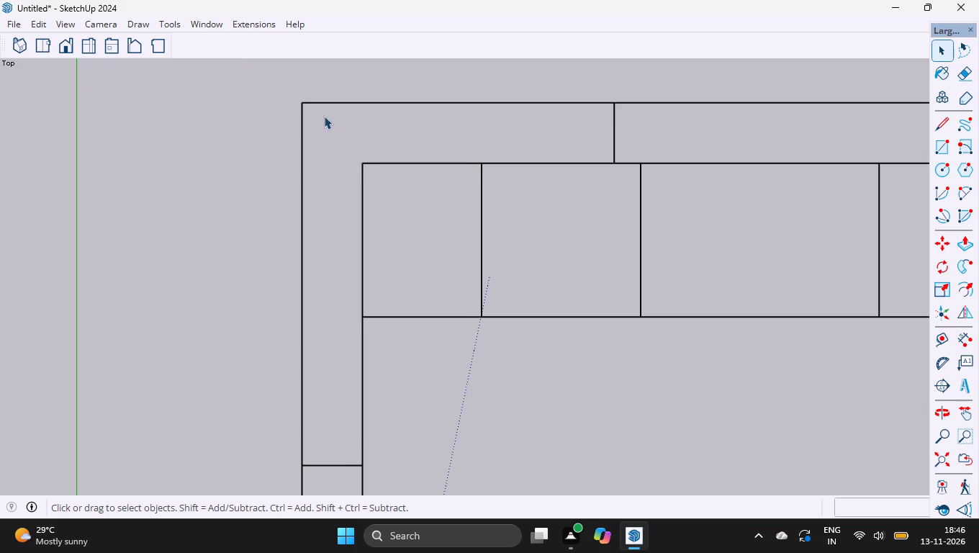
# Erase the counter and cabinet divisions along the north, east and west walls and the line closing the south opening.
pyautogui.scroll(-14, 326, 109)
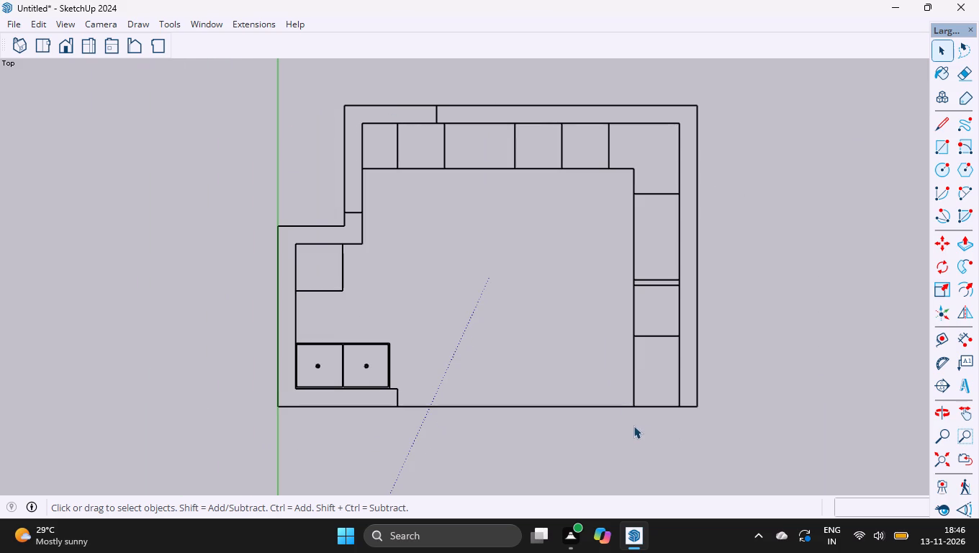
pyautogui.press('e')
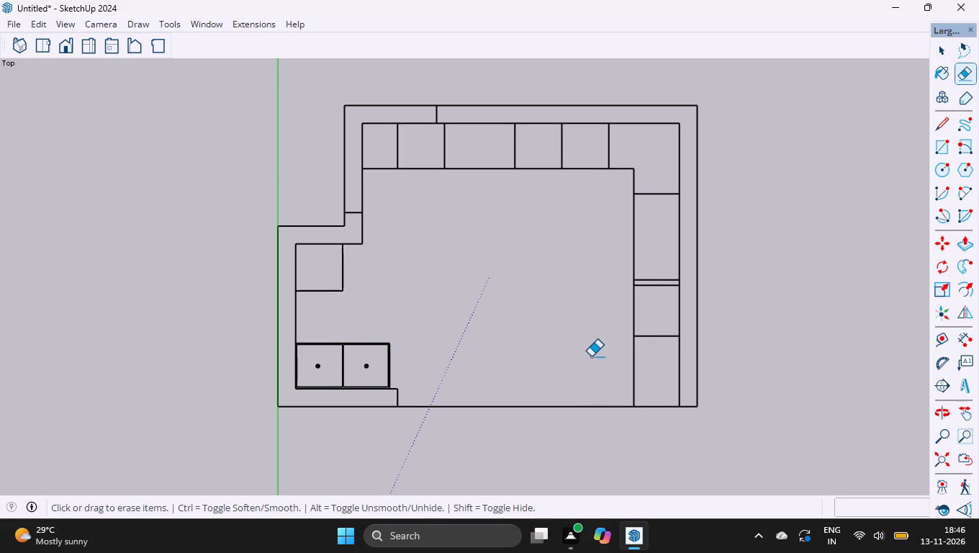
pyautogui.moveTo(651, 431); pyautogui.dragTo(603, 363)
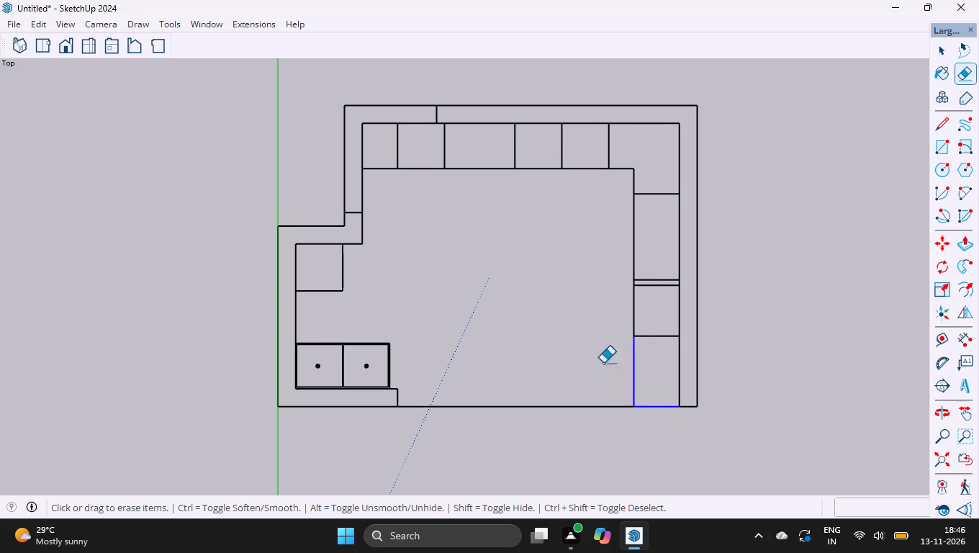
pyautogui.moveTo(603, 363); pyautogui.dragTo(632, 245)
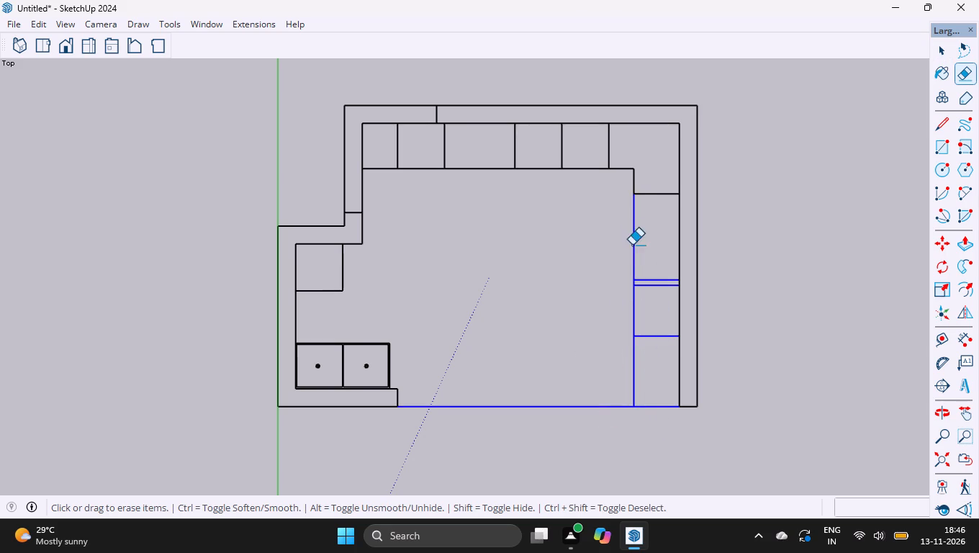
pyautogui.moveTo(632, 245); pyautogui.dragTo(478, 165)
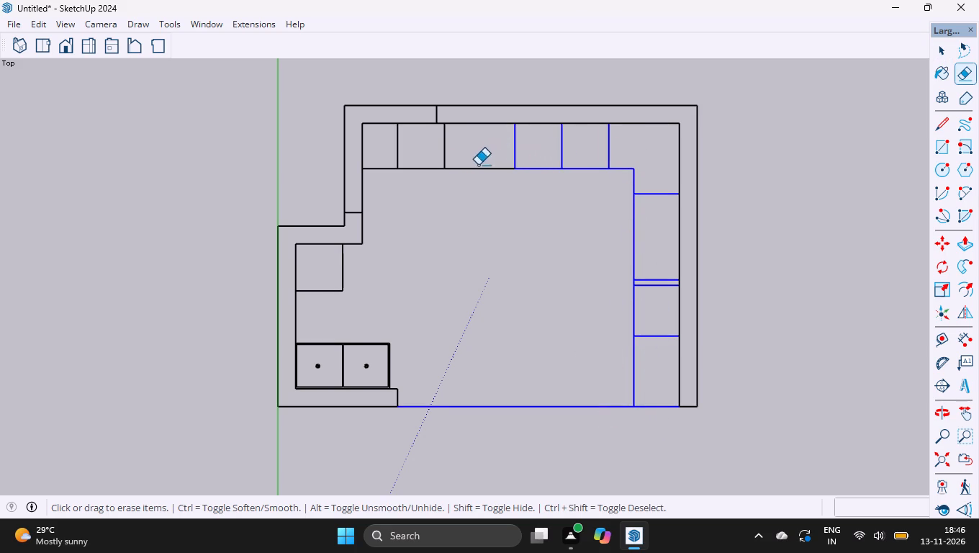
pyautogui.moveTo(478, 165); pyautogui.dragTo(410, 195)
pyautogui.click(410, 197)
pyautogui.moveTo(408, 220); pyautogui.dragTo(397, 230)
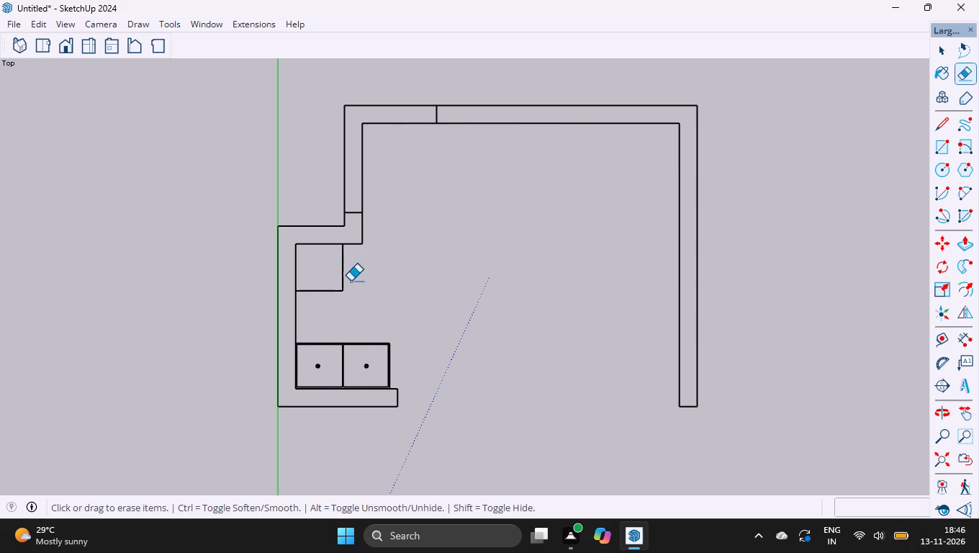
pyautogui.moveTo(348, 281); pyautogui.dragTo(328, 307)
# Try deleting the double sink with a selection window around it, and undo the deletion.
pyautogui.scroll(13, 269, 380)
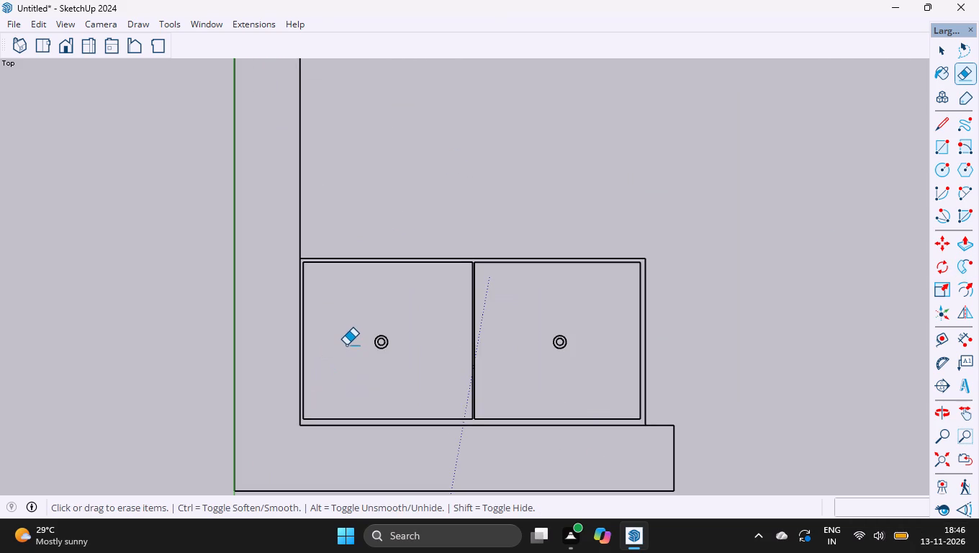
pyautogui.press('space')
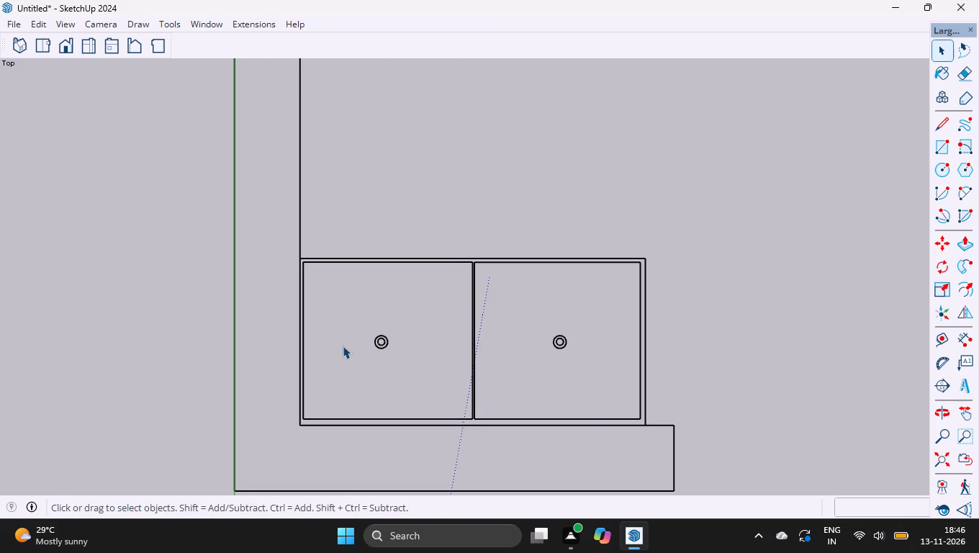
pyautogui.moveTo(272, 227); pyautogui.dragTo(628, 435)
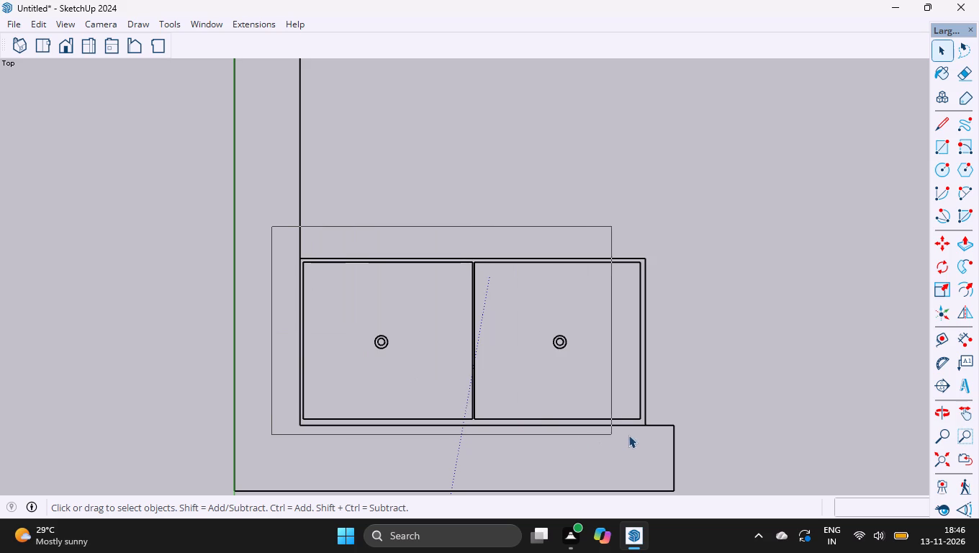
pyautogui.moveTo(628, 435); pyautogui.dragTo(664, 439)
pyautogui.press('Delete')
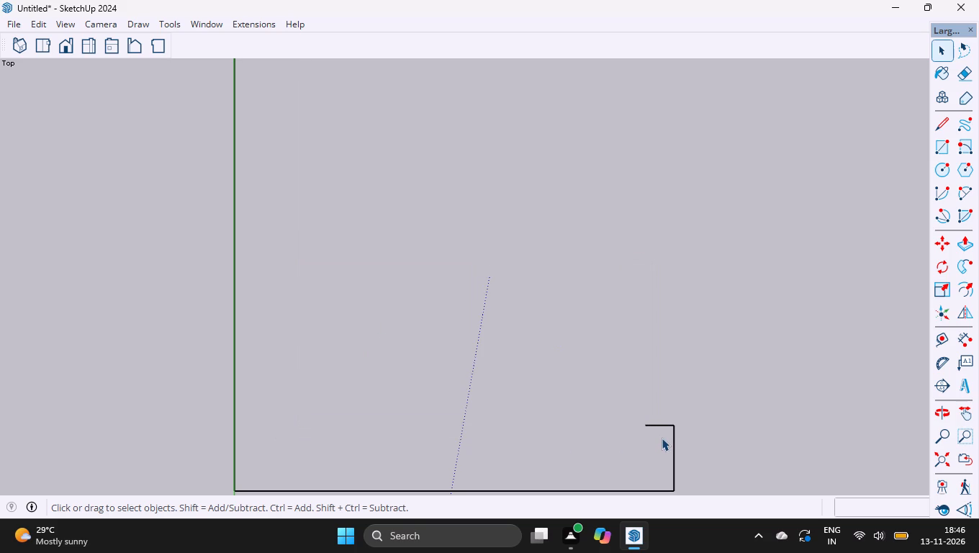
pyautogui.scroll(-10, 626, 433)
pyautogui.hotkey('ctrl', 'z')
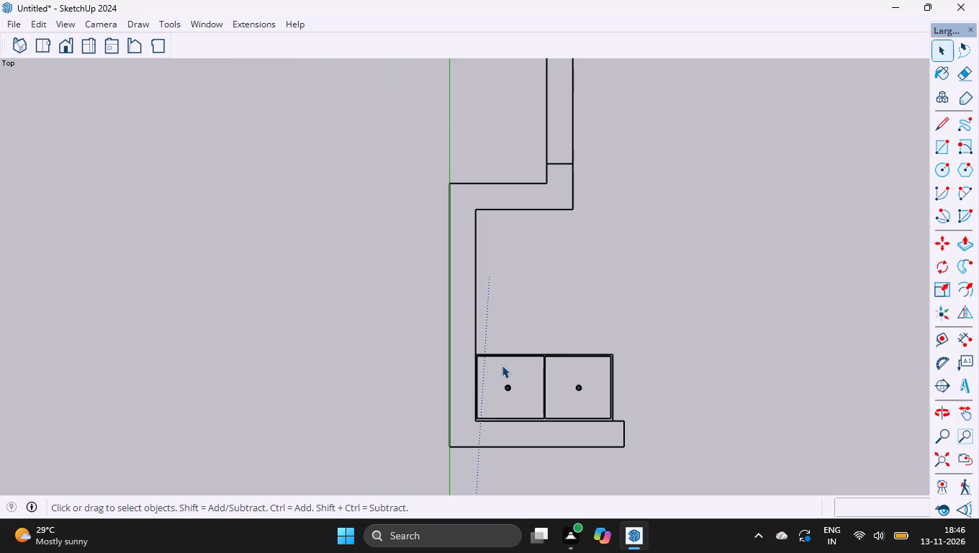
# Delete the double sink and its surrounding edge lines from the southwest corner of the kitchen plan.
pyautogui.scroll(15, 497, 366)
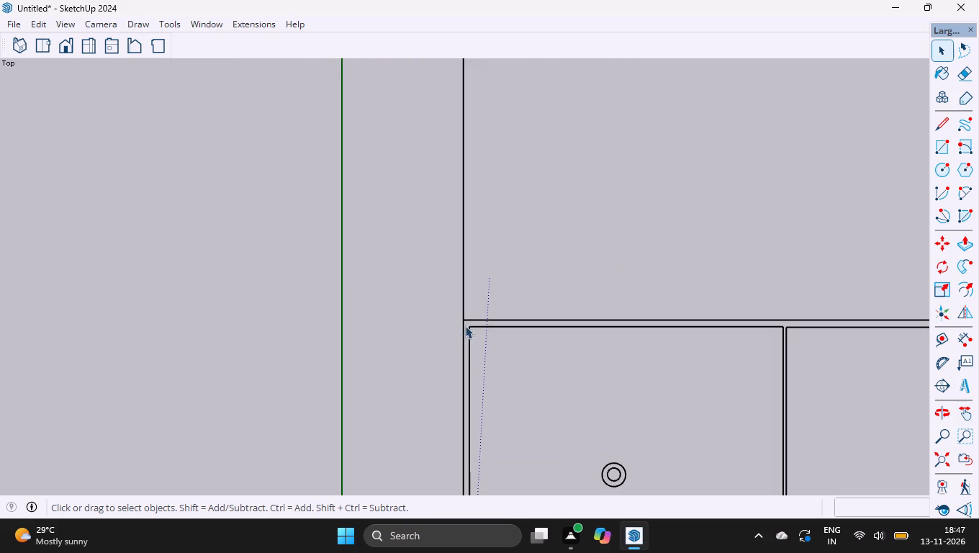
pyautogui.click(469, 320)
pyautogui.press('Delete')
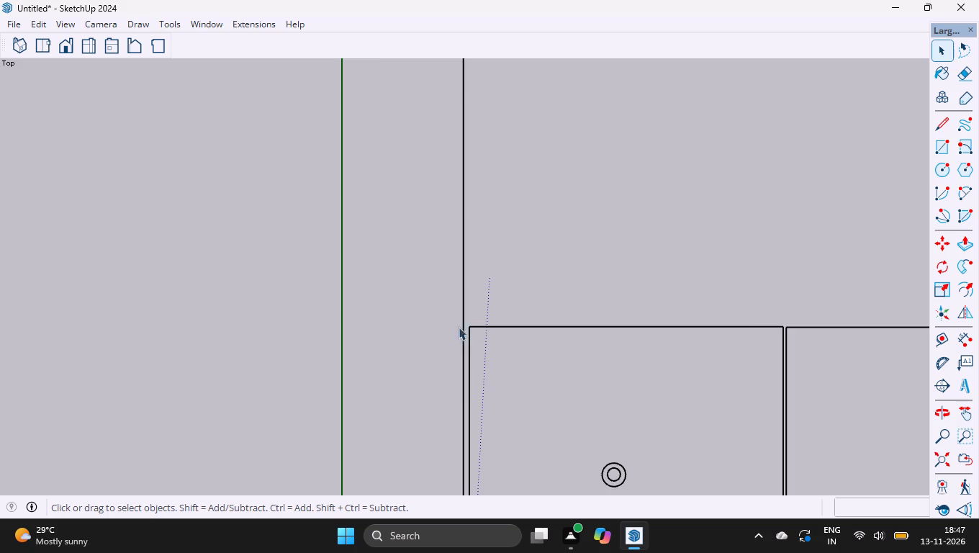
pyautogui.scroll(-4, 463, 316)
pyautogui.scroll(-4, 405, 284)
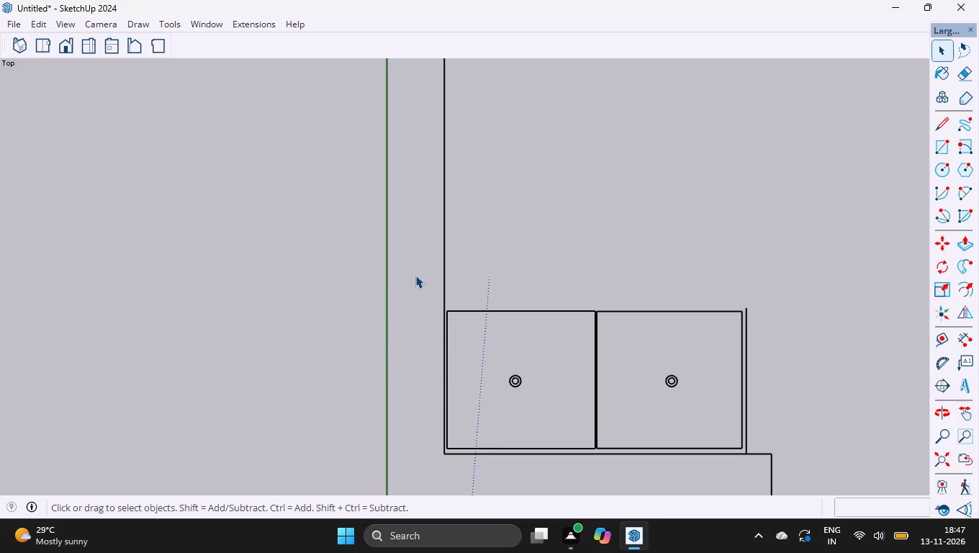
pyautogui.moveTo(417, 274); pyautogui.dragTo(733, 478)
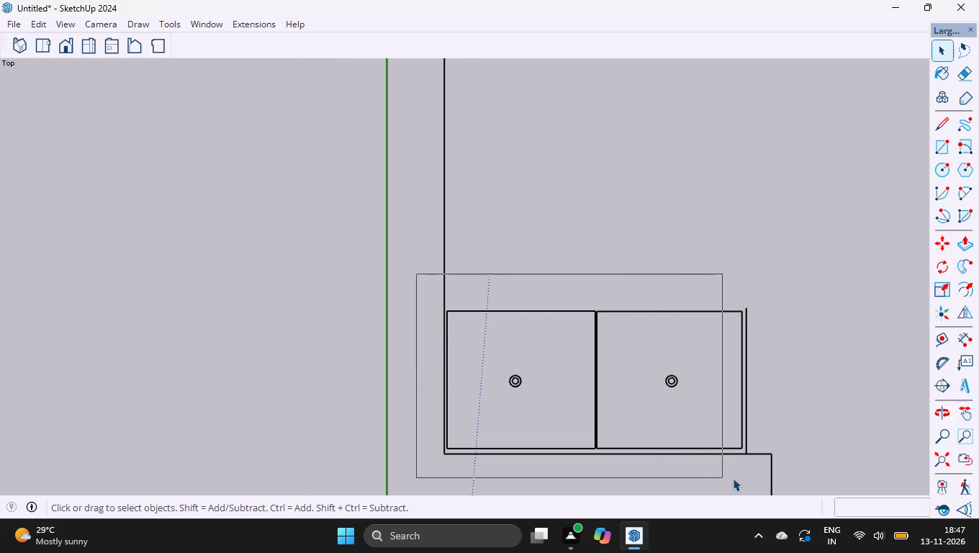
pyautogui.moveTo(733, 478); pyautogui.dragTo(767, 467)
pyautogui.press('Delete')
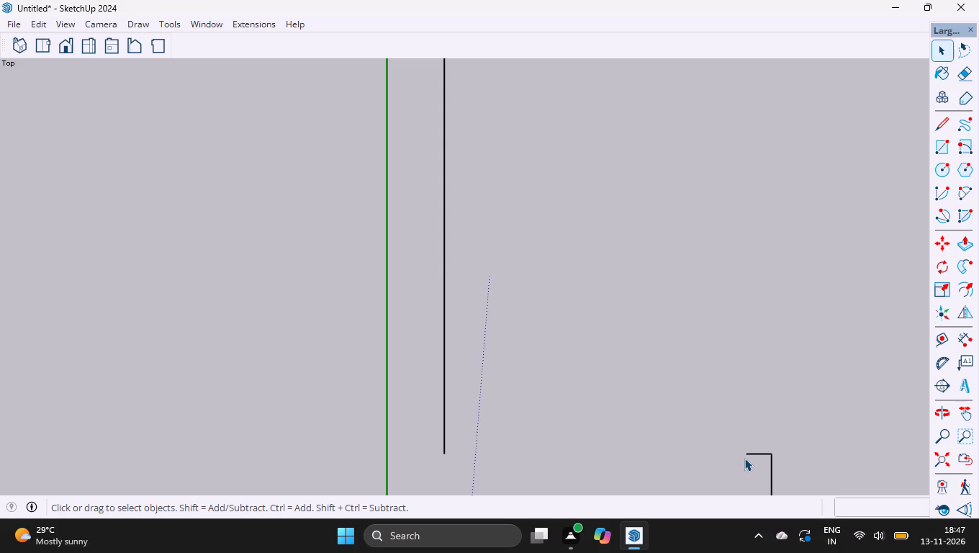
# Delete the leftover stub of the south wall's inner edge and redraw the whole edge as one line about 4' 3 3/16" long.
pyautogui.moveTo(676, 418); pyautogui.dragTo(824, 477)
pyautogui.press('Delete')
pyautogui.press('l')
pyautogui.press('Return')
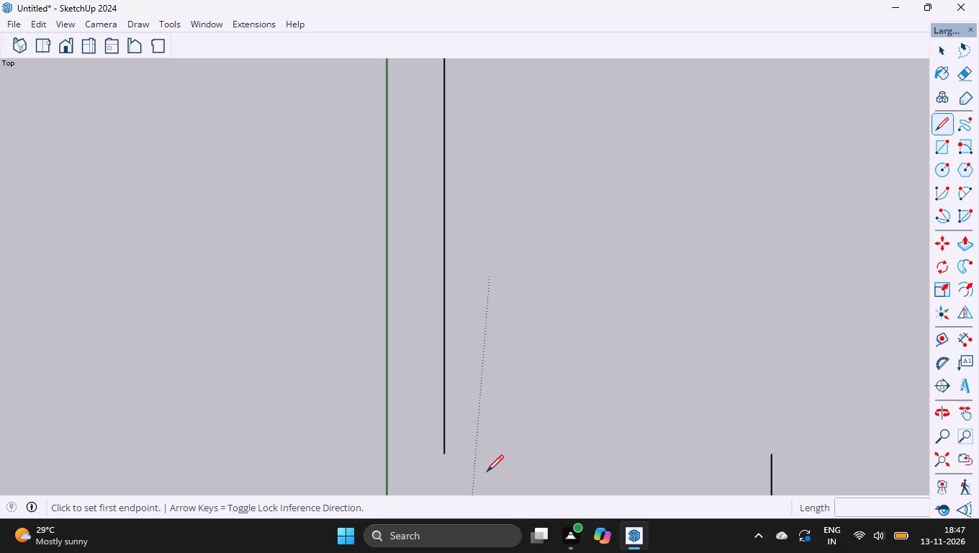
pyautogui.click(446, 451)
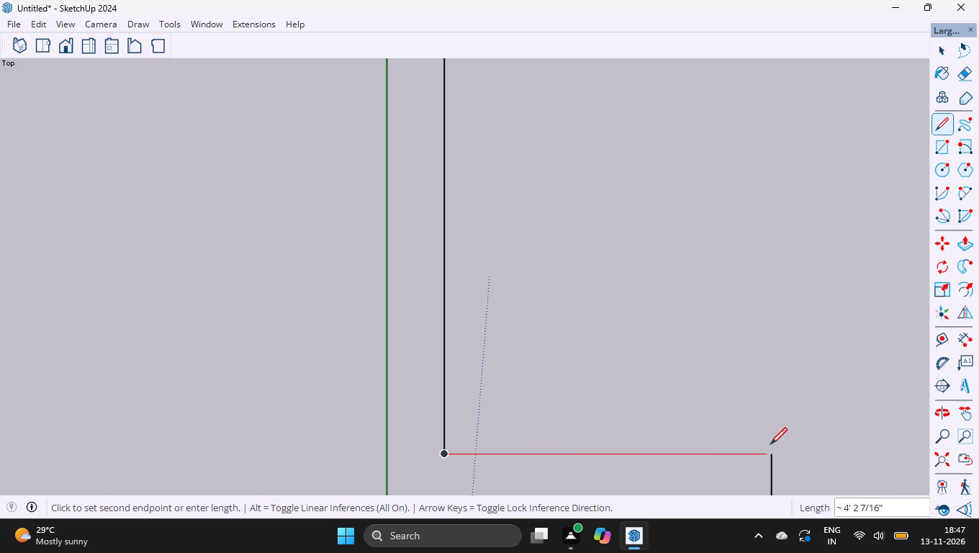
pyautogui.click(772, 454)
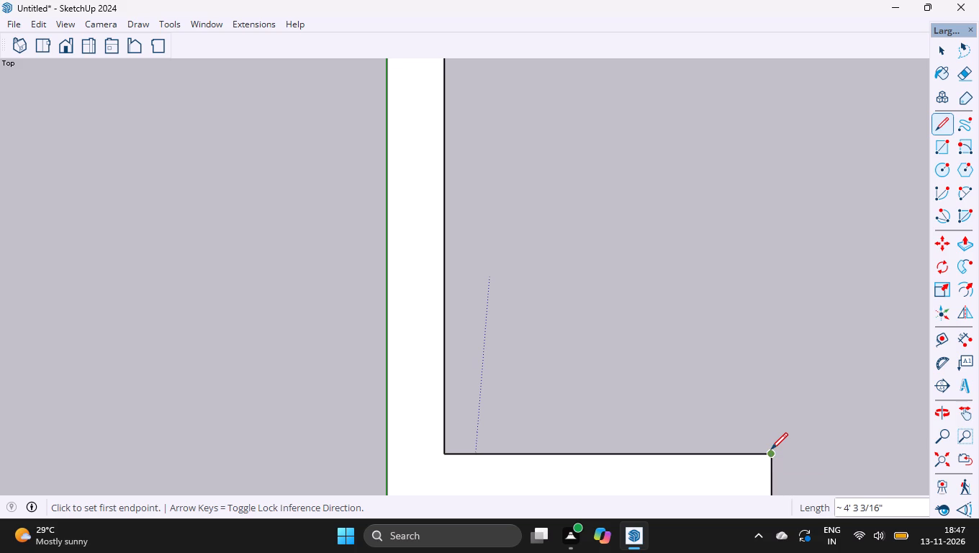
pyautogui.press('space')
pyautogui.write('n')
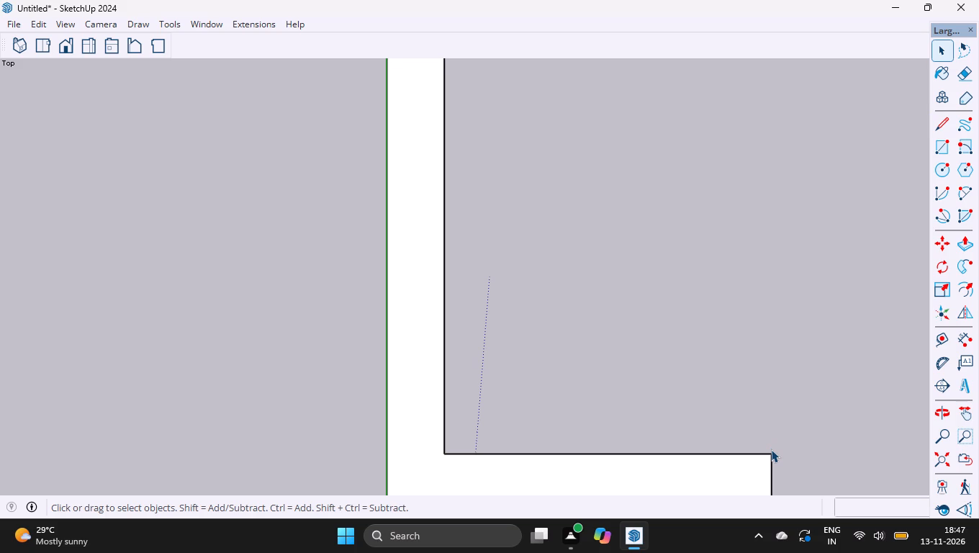
# Show the FaceUp extension's tools and dock them beside the standard view tools.
pyautogui.scroll(-9, 412, 381)
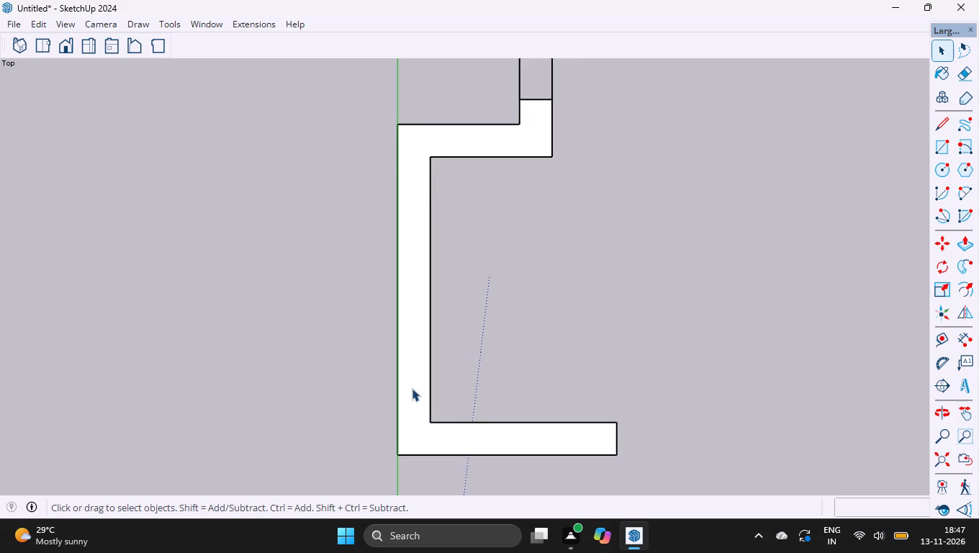
pyautogui.scroll(-5, 412, 388)
pyautogui.scroll(4, 440, 404)
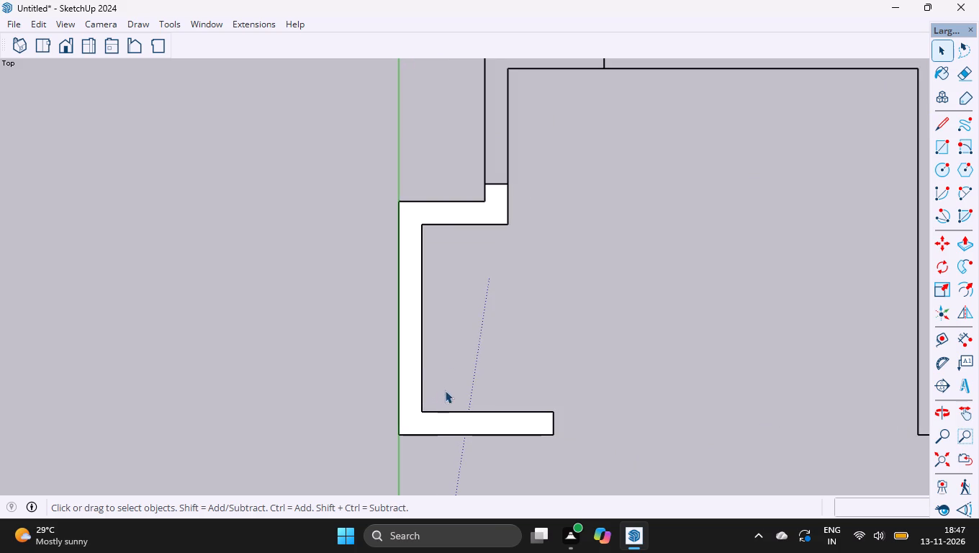
pyautogui.scroll(-2, 402, 349)
pyautogui.scroll(-4, 383, 276)
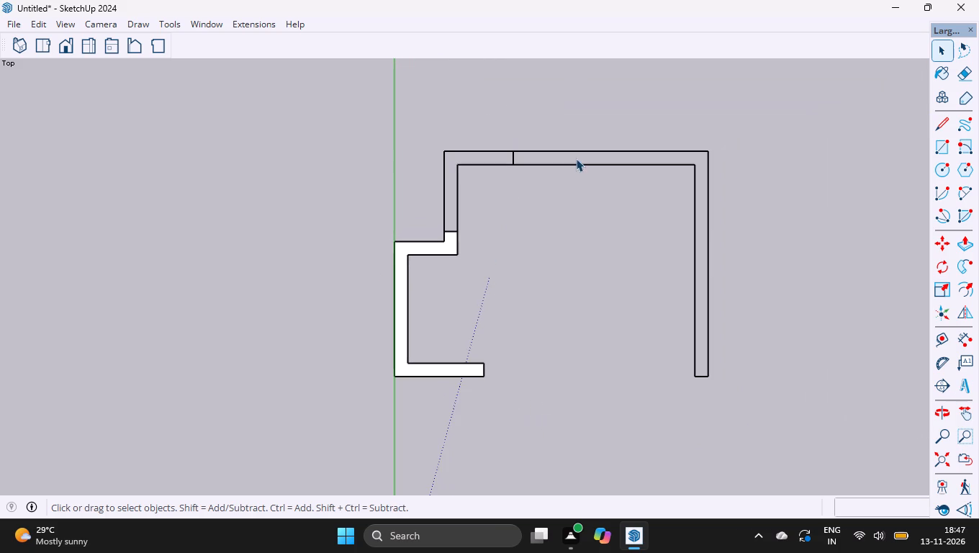
pyautogui.scroll(3, 551, 153)
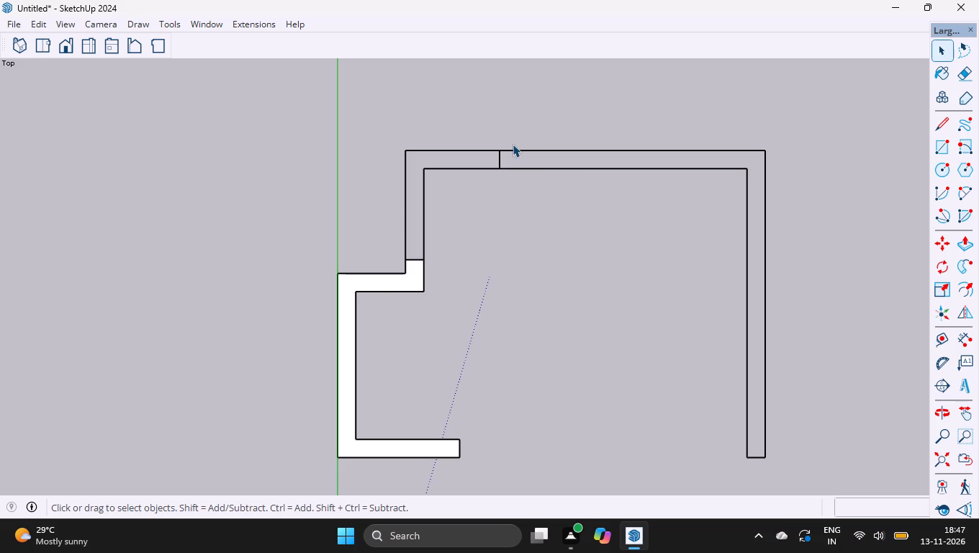
pyautogui.rightClick(503, 48)
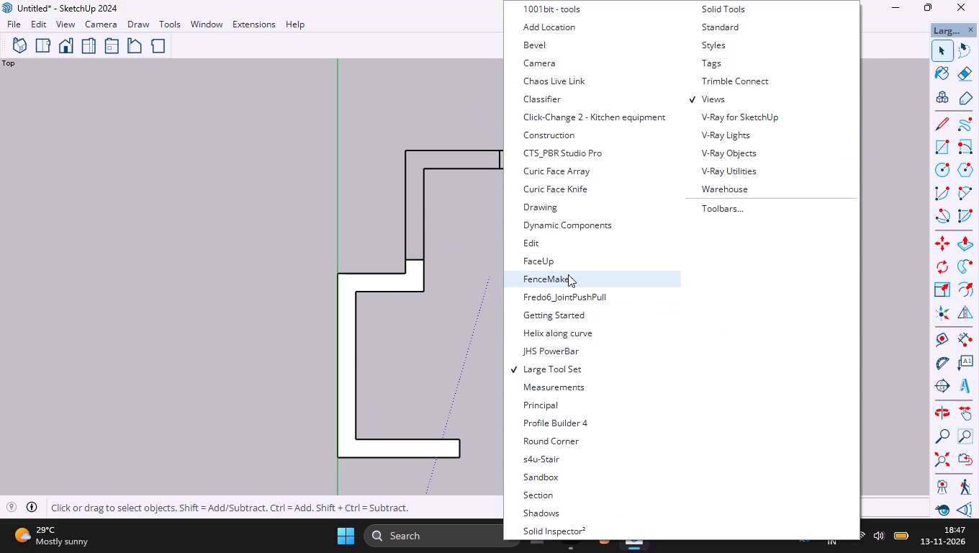
pyautogui.click(561, 264)
pyautogui.moveTo(736, 246); pyautogui.dragTo(736, 246)
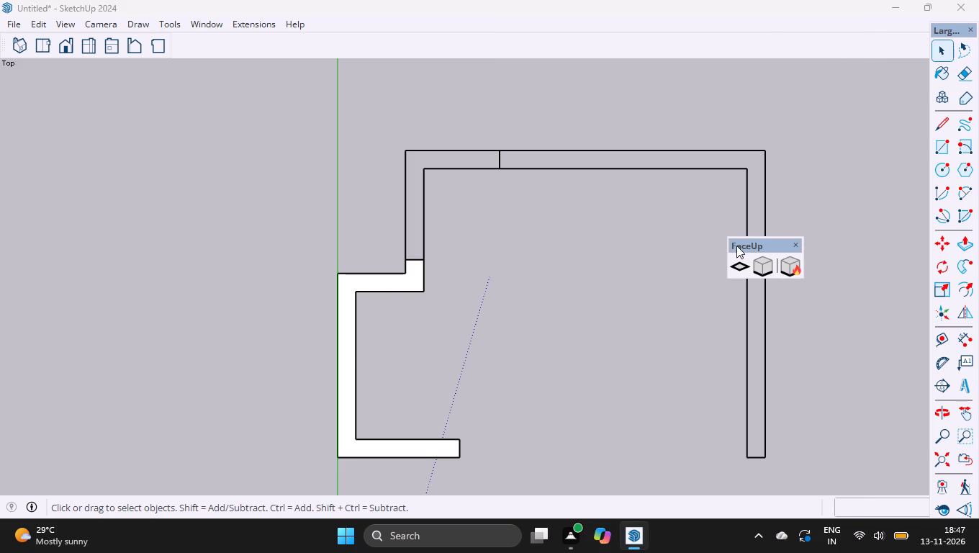
pyautogui.moveTo(736, 246); pyautogui.dragTo(158, 30)
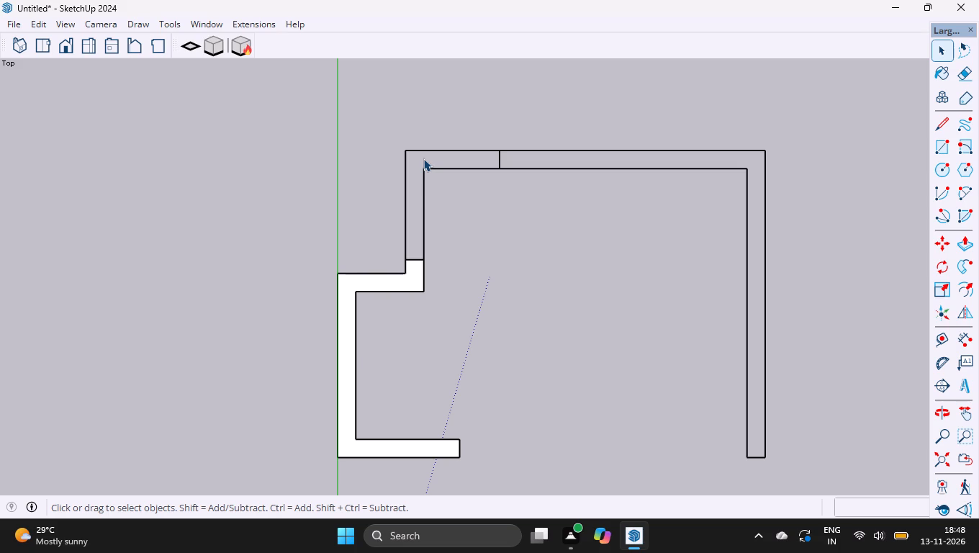
# Select the short dividing line across the north wall of the plan.
pyautogui.scroll(-3, 376, 206)
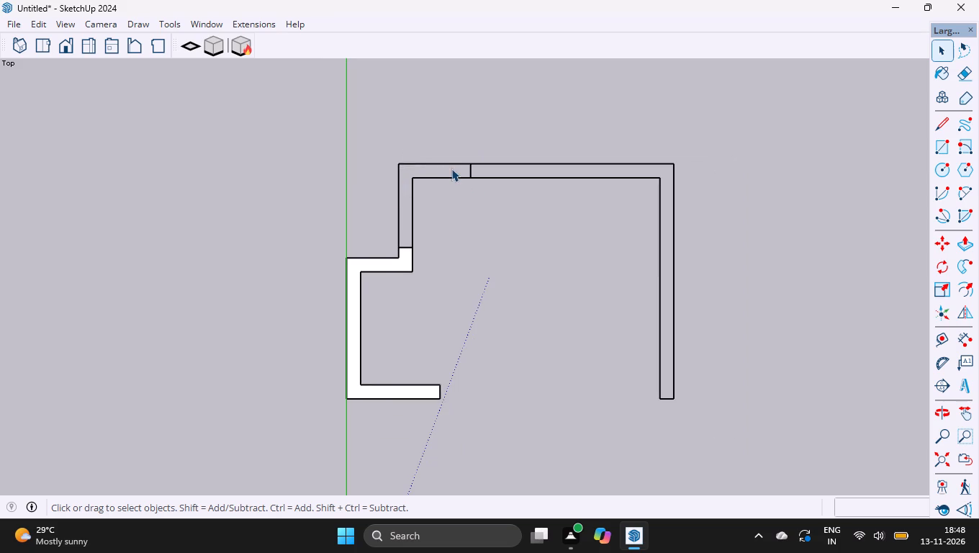
pyautogui.moveTo(477, 148); pyautogui.dragTo(520, 180)
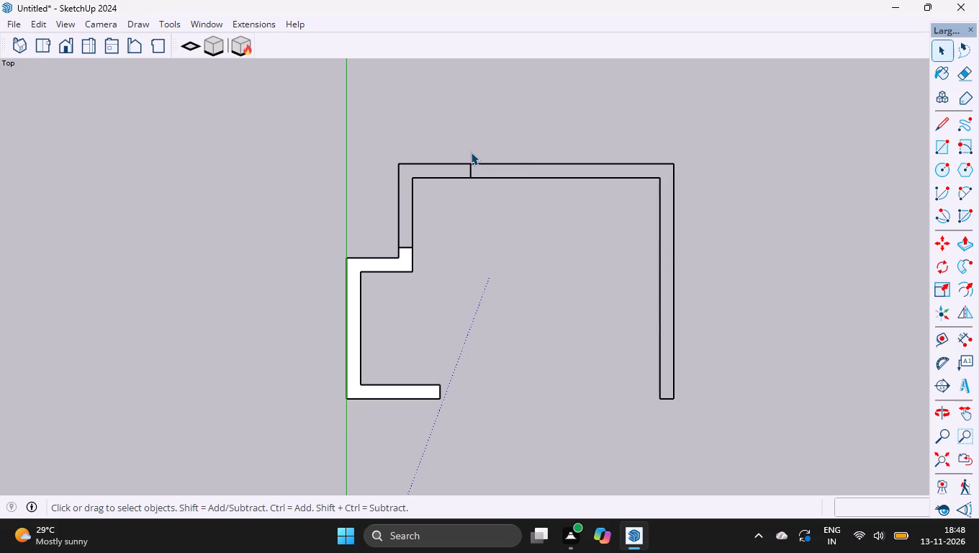
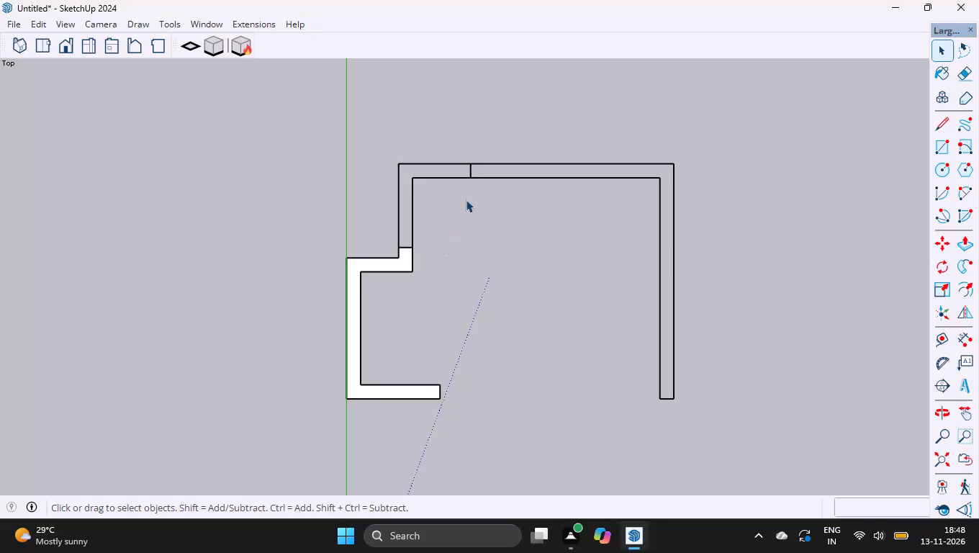
# Group the wall outline east of the dividing line, covering the long north wall stretch and the east wall.
pyautogui.moveTo(470, 142); pyautogui.dragTo(695, 418)
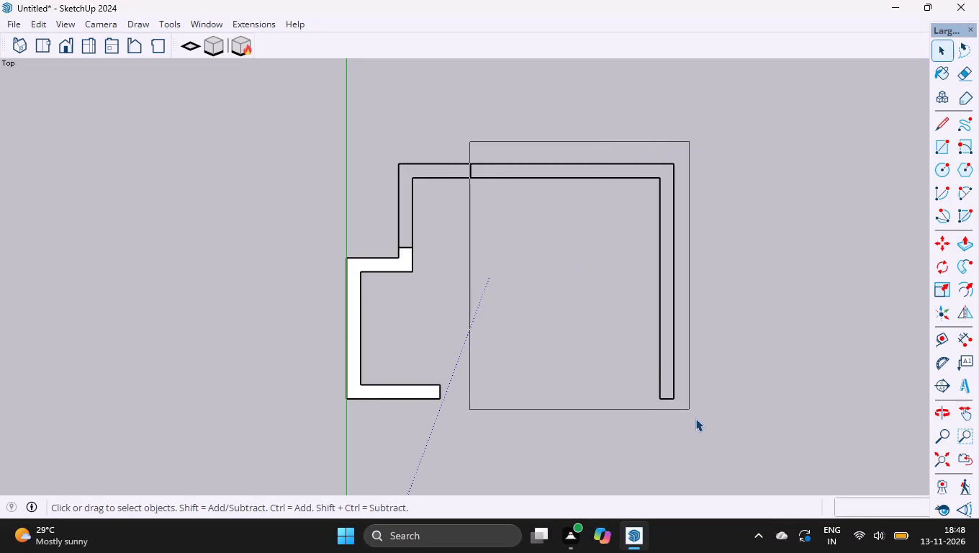
pyautogui.moveTo(695, 418); pyautogui.dragTo(698, 424)
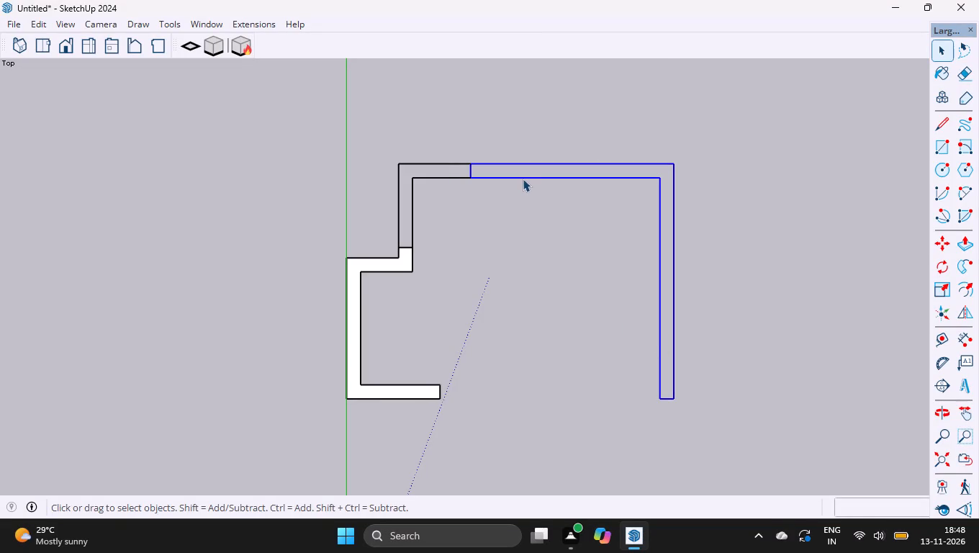
pyautogui.rightClick(523, 178)
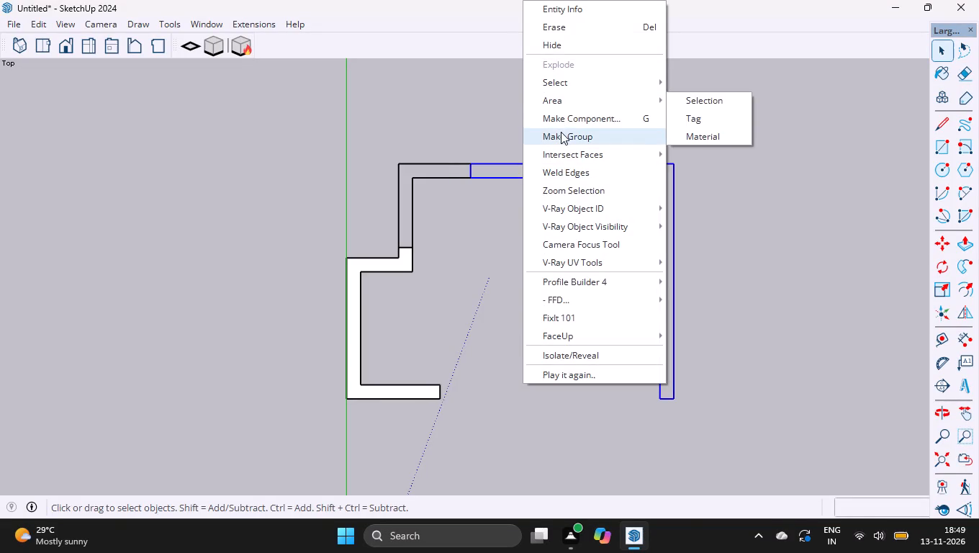
pyautogui.click(561, 132)
# Inside the new group, fill the L-shaped wall outline with a face using FaceUp.
pyautogui.doubleClick(554, 176)
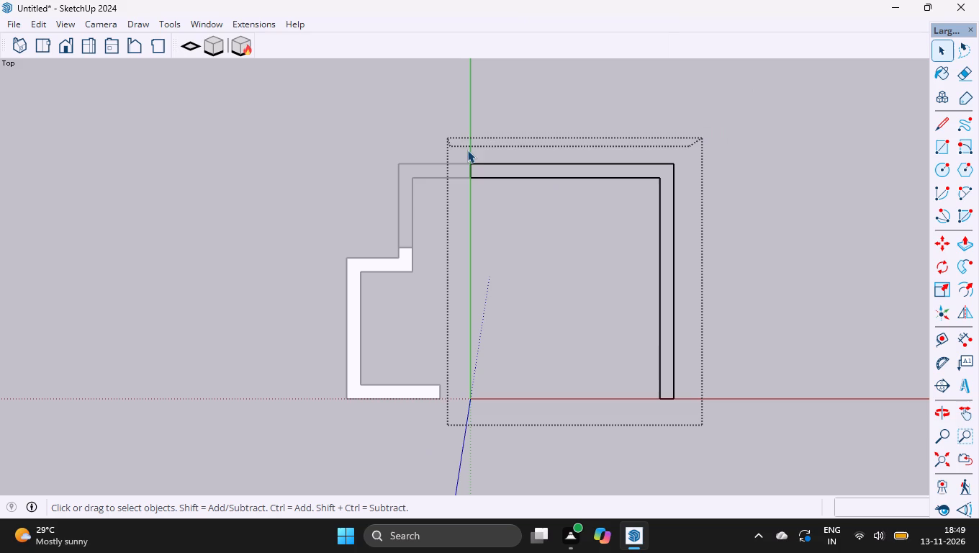
pyautogui.moveTo(467, 146); pyautogui.dragTo(738, 421)
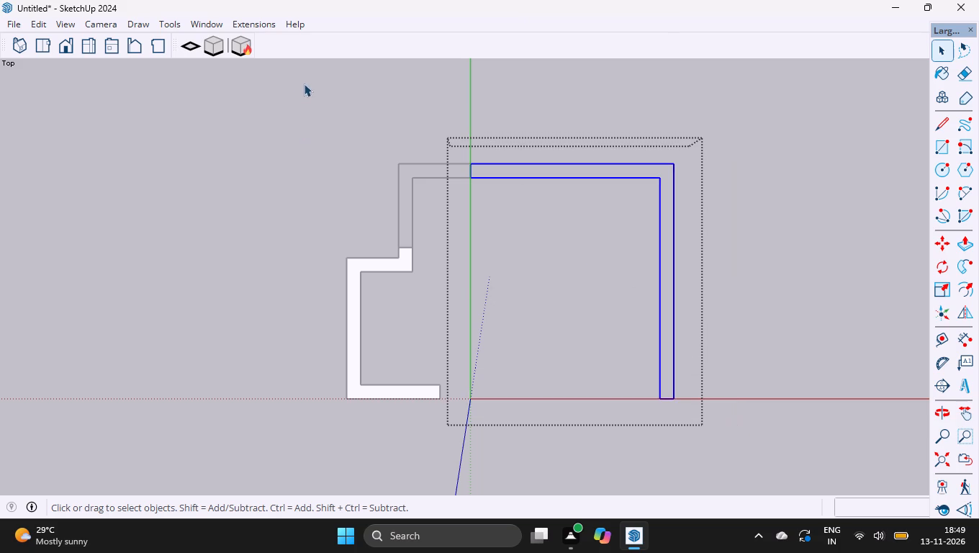
pyautogui.click(188, 44)
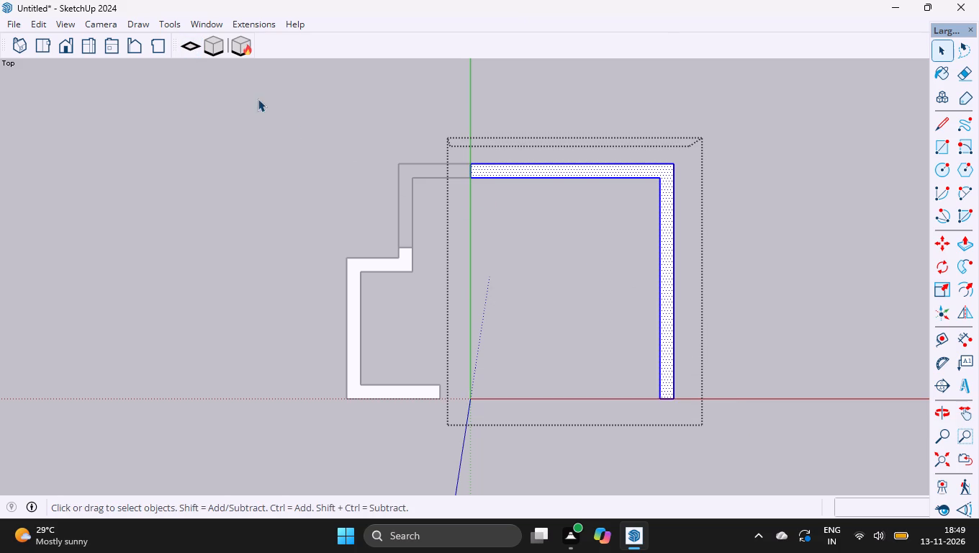
# Extrude the L-shaped wall face to a height of 3000 mm with FaceUp's Extruder.
pyautogui.click(240, 48)
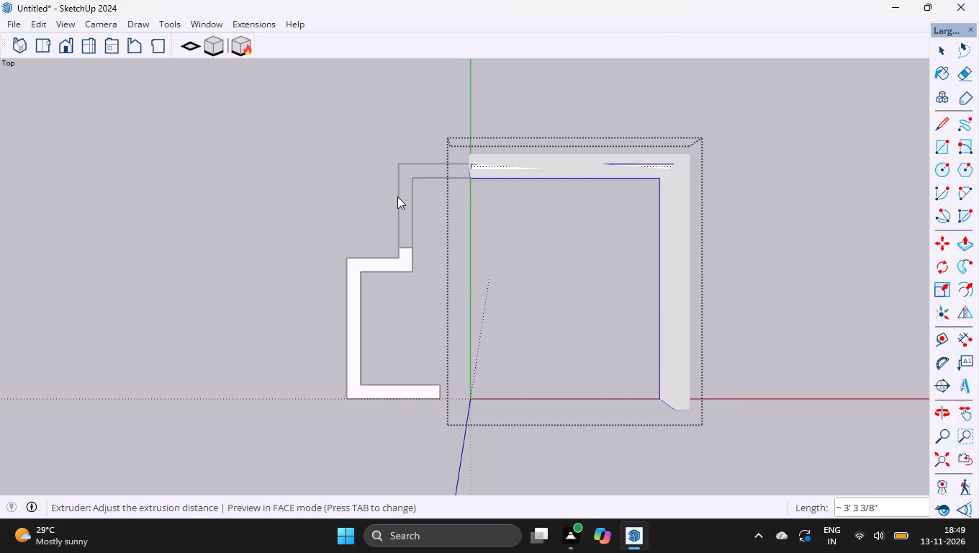
pyautogui.write('300')
pyautogui.write('0mm')
pyautogui.press('Return')
pyautogui.press('Return')
# Explode the extruded walls' nested group inside the wall group.
pyautogui.rightClick(490, 148)
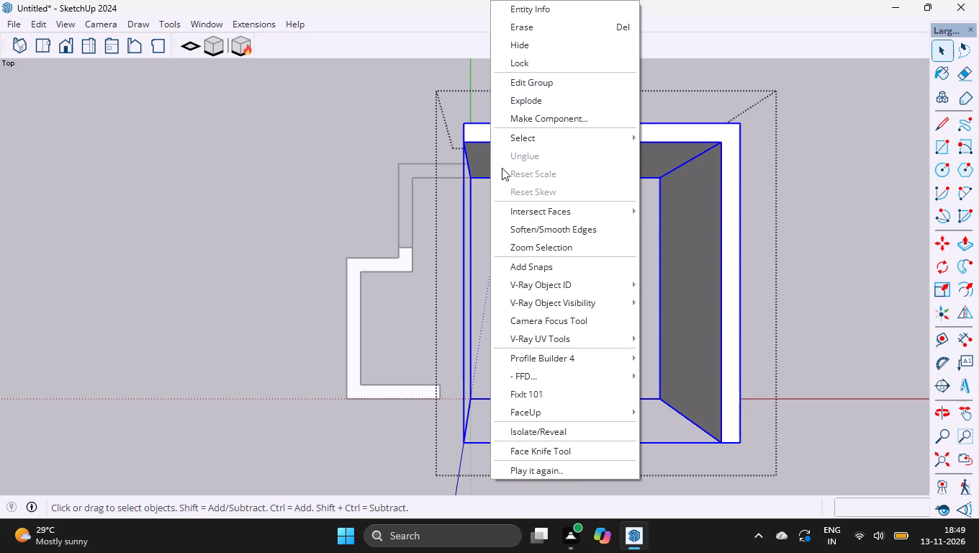
pyautogui.click(520, 105)
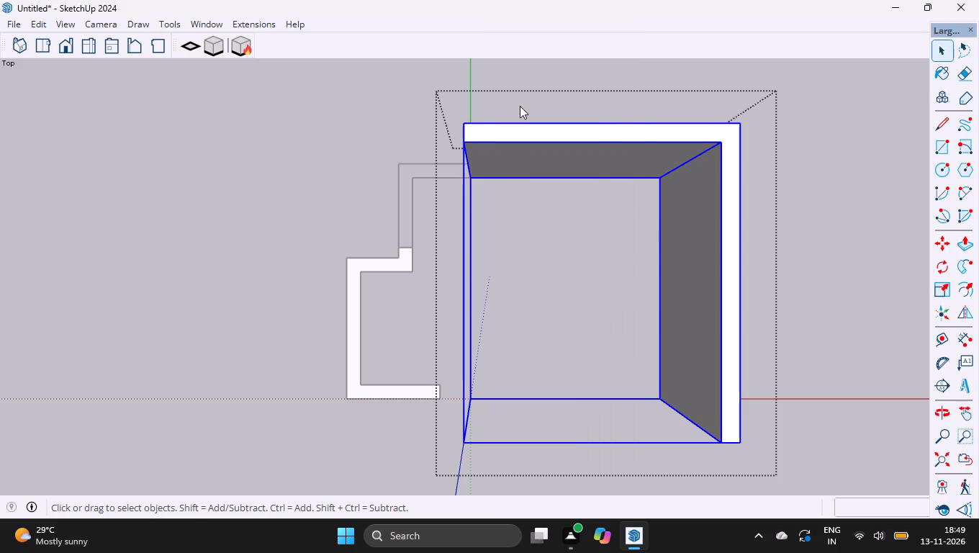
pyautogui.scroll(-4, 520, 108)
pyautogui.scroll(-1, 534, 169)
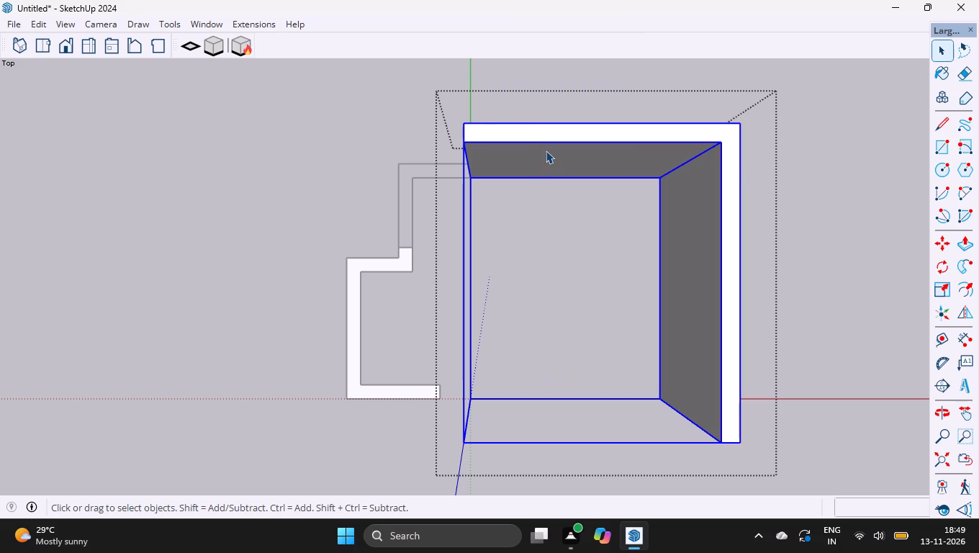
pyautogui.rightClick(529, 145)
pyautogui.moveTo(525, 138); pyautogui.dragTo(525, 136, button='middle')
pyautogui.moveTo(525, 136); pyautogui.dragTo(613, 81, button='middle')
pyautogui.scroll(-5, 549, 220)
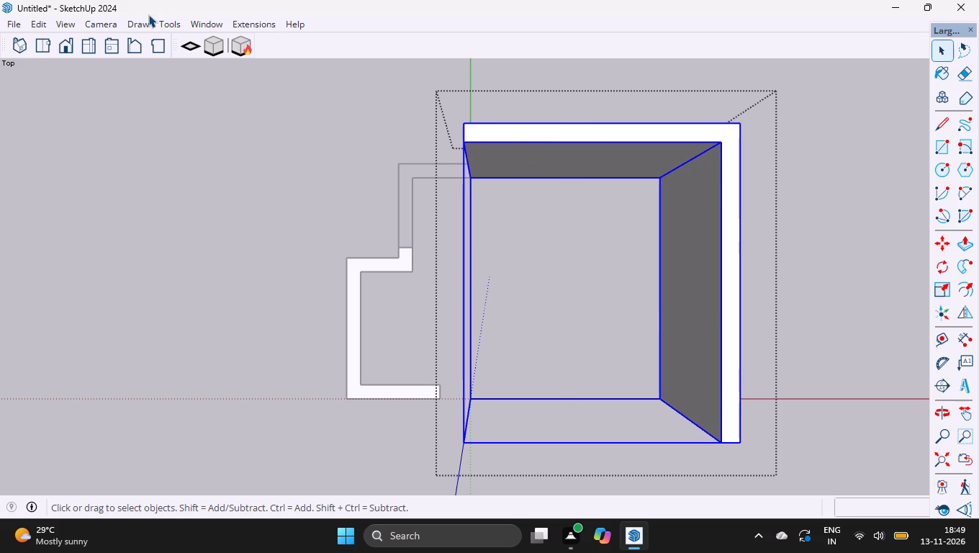
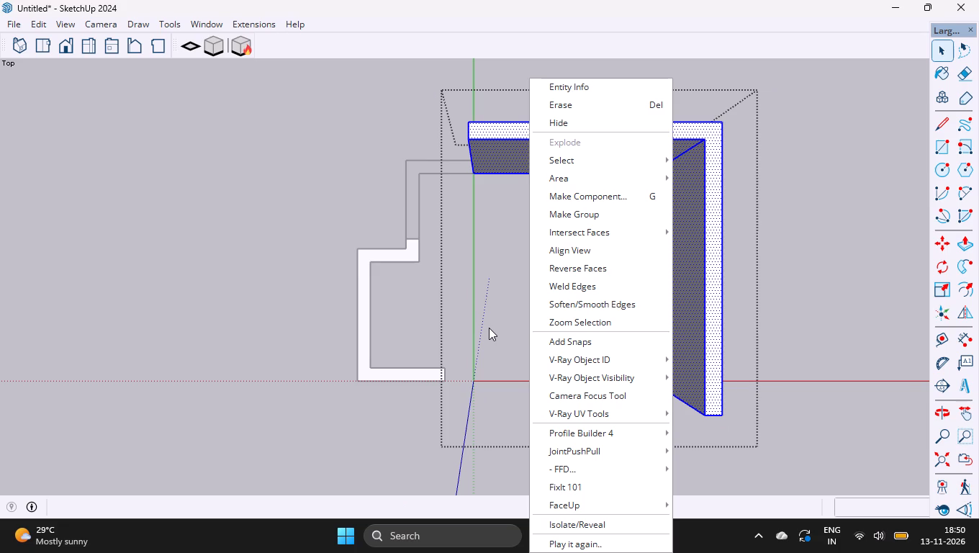
# Extrude the west C-shaped wall face to a height of about 9' 10 1/8" with FaceUp's Extruder.
pyautogui.click(312, 240)
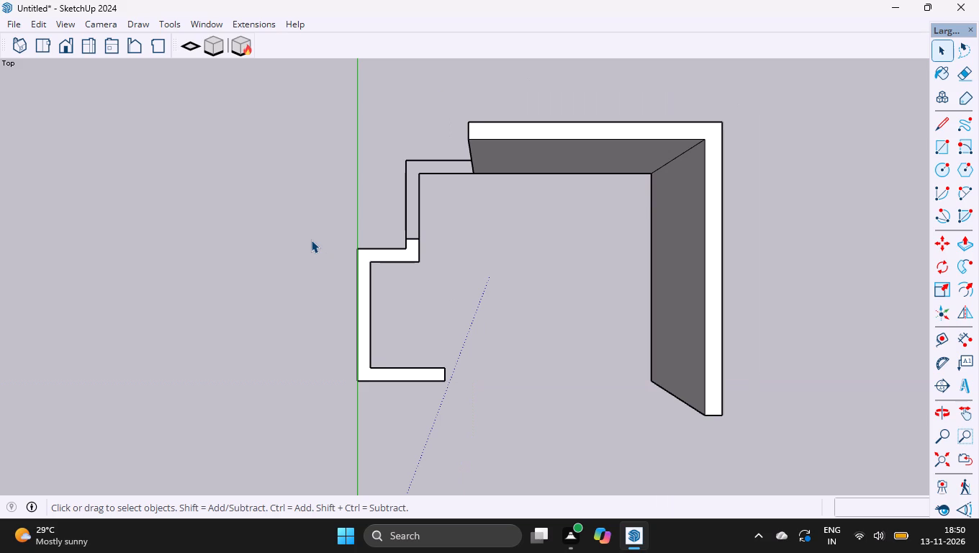
pyautogui.moveTo(389, 275); pyautogui.dragTo(396, 274, button='middle')
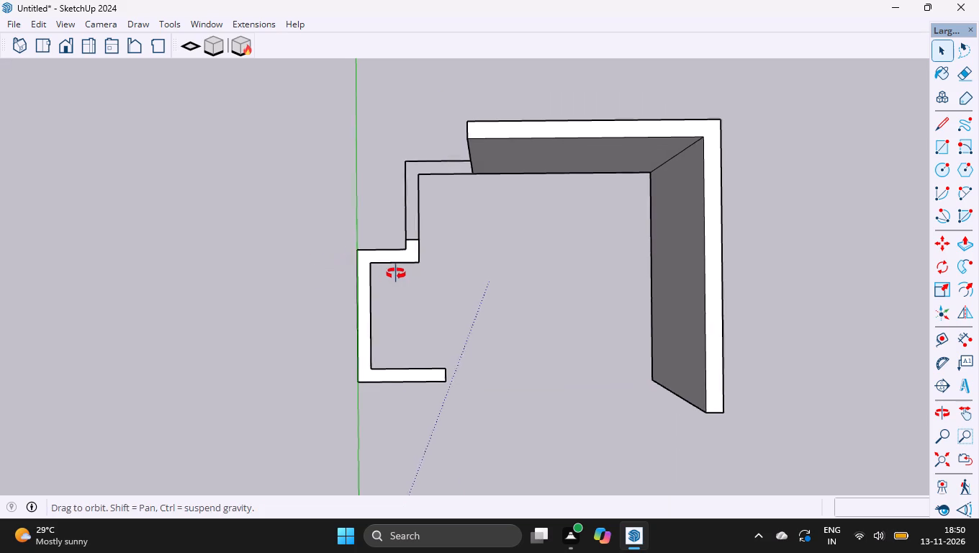
pyautogui.moveTo(396, 274); pyautogui.dragTo(402, 273, button='middle')
pyautogui.scroll(-4, 365, 226)
pyautogui.scroll(5, 343, 382)
pyautogui.scroll(4, 360, 258)
pyautogui.scroll(2, 354, 186)
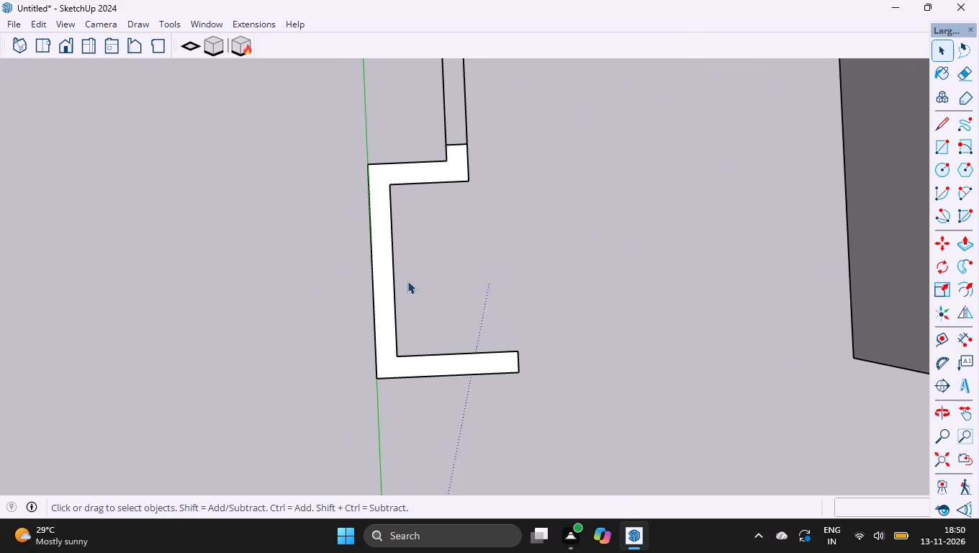
pyautogui.scroll(1, 369, 233)
pyautogui.moveTo(384, 248); pyautogui.dragTo(350, 248, button='middle')
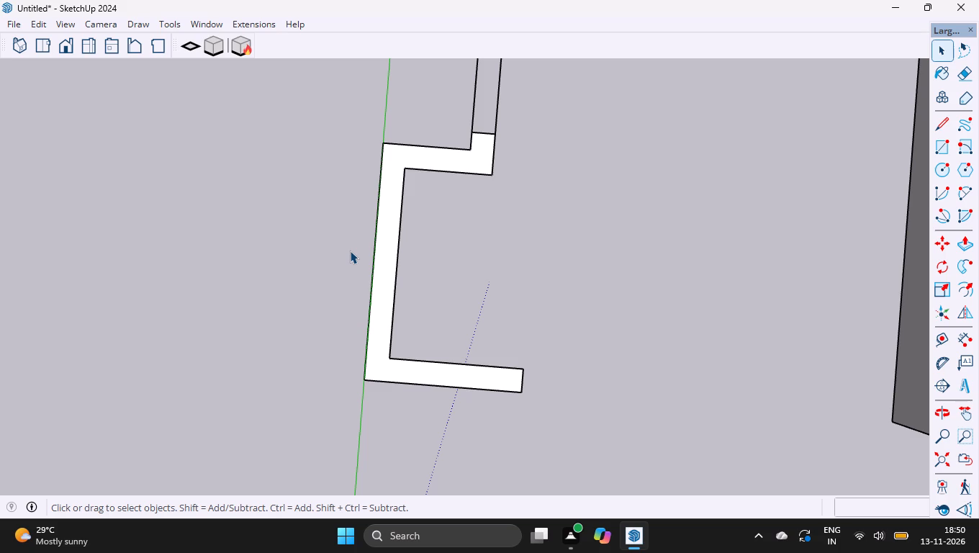
pyautogui.click(387, 284)
pyautogui.click(387, 284)
pyautogui.click(245, 44)
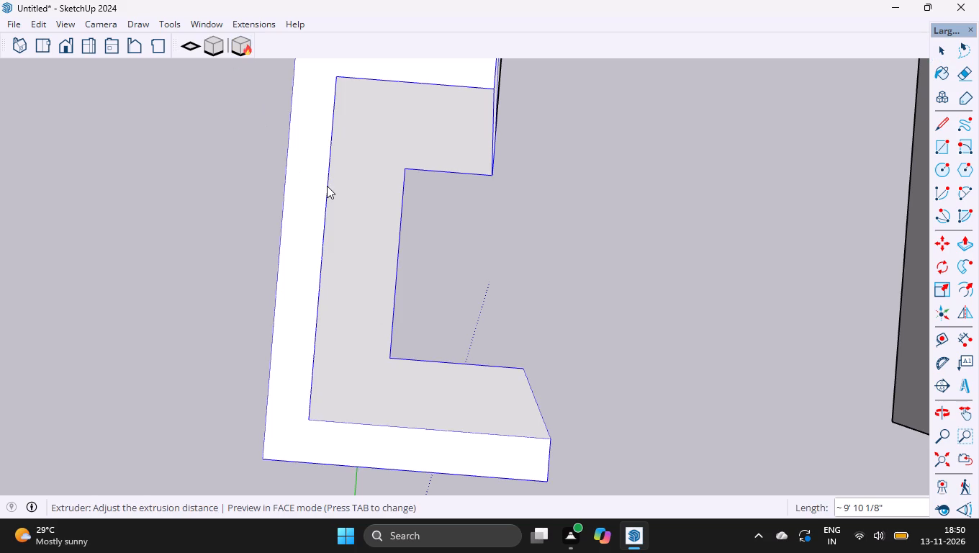
pyautogui.scroll(-6, 373, 253)
pyautogui.press('Return')
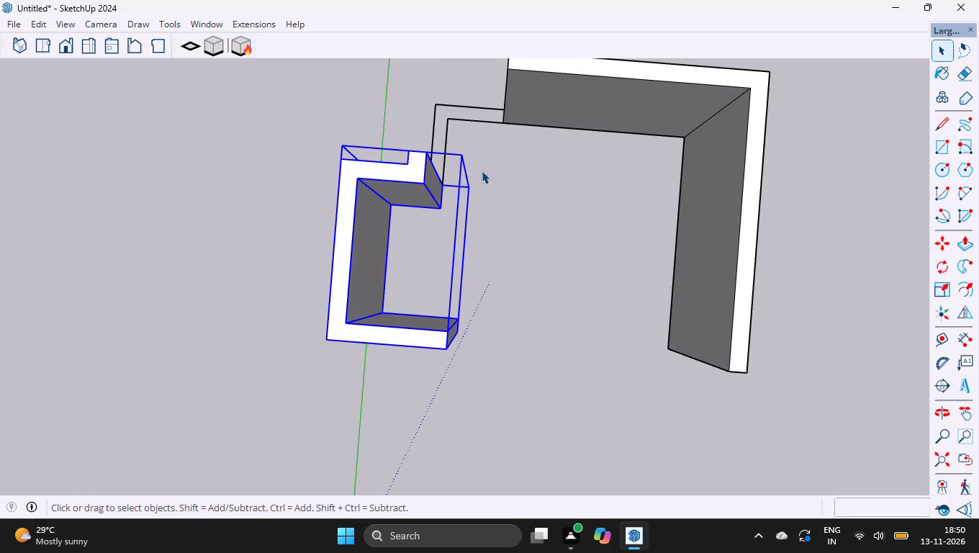
# Hide both extruded wall groups, leaving only the unextruded L-shaped outline between them.
pyautogui.moveTo(482, 170); pyautogui.dragTo(777, 165, button='middle')
pyautogui.moveTo(627, 204); pyautogui.dragTo(343, 171, button='middle')
pyautogui.moveTo(543, 260); pyautogui.dragTo(473, 266, button='middle')
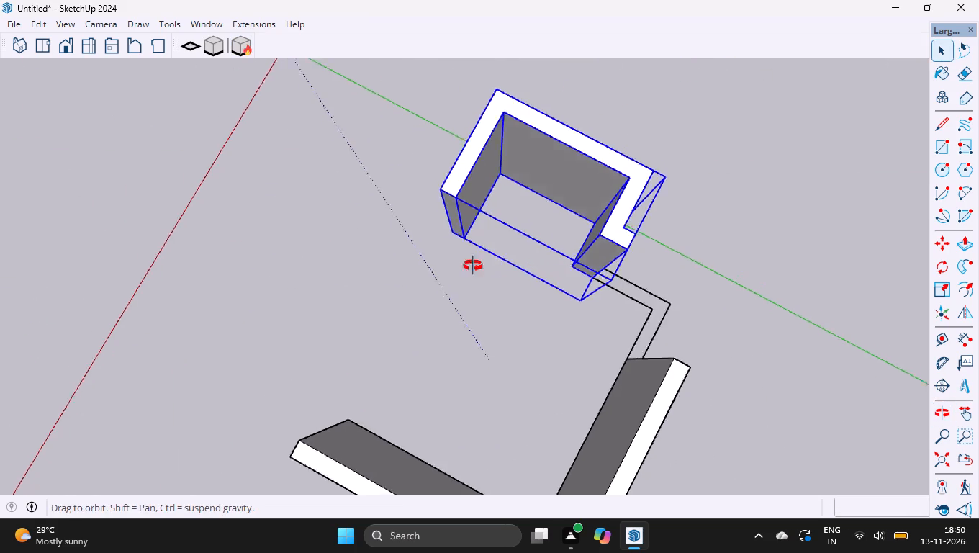
pyautogui.moveTo(473, 266); pyautogui.dragTo(274, 217, button='middle')
pyautogui.scroll(-3, 274, 217)
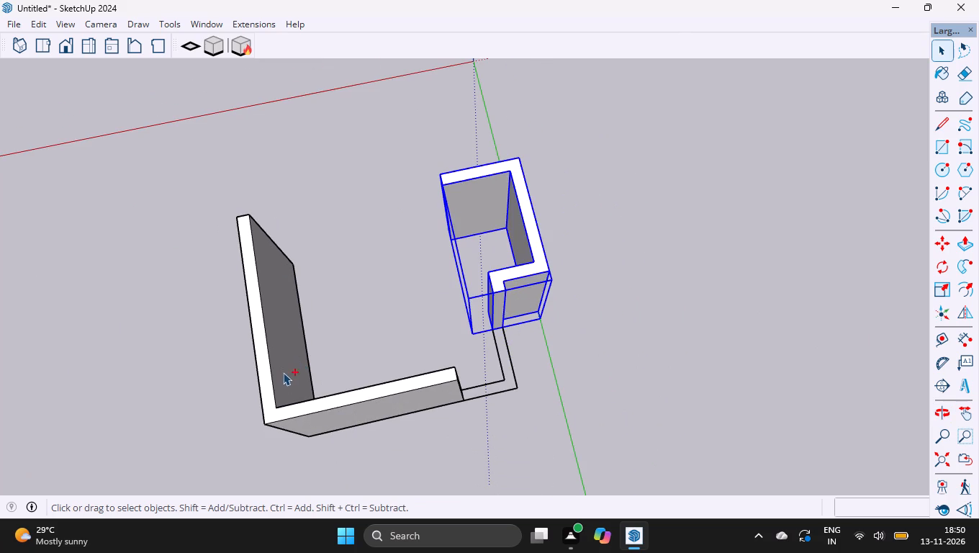
pyautogui.keyDown('ctrl'); pyautogui.click(303, 391); pyautogui.keyUp('ctrl')
pyautogui.rightClick(302, 390)
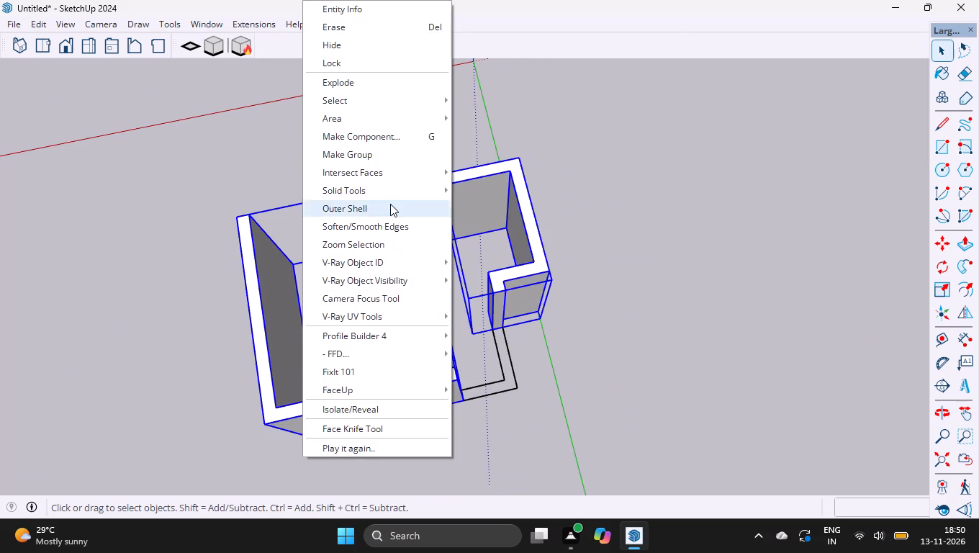
pyautogui.click(356, 47)
# Close both open ends of the remaining L-shaped outline with lines so it fills with a face.
pyautogui.moveTo(395, 271); pyautogui.dragTo(278, 235, button='middle')
pyautogui.scroll(10, 443, 388)
pyautogui.scroll(3, 450, 302)
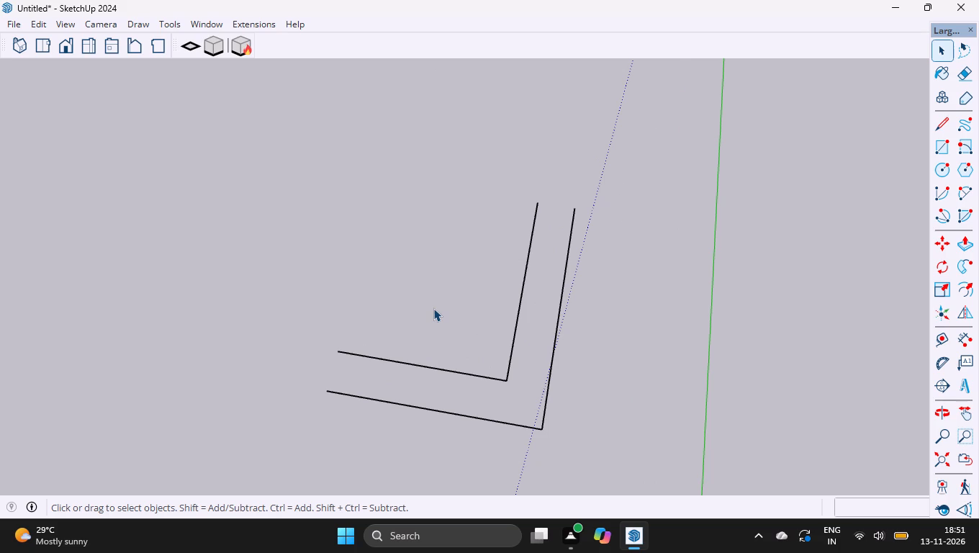
pyautogui.press('l')
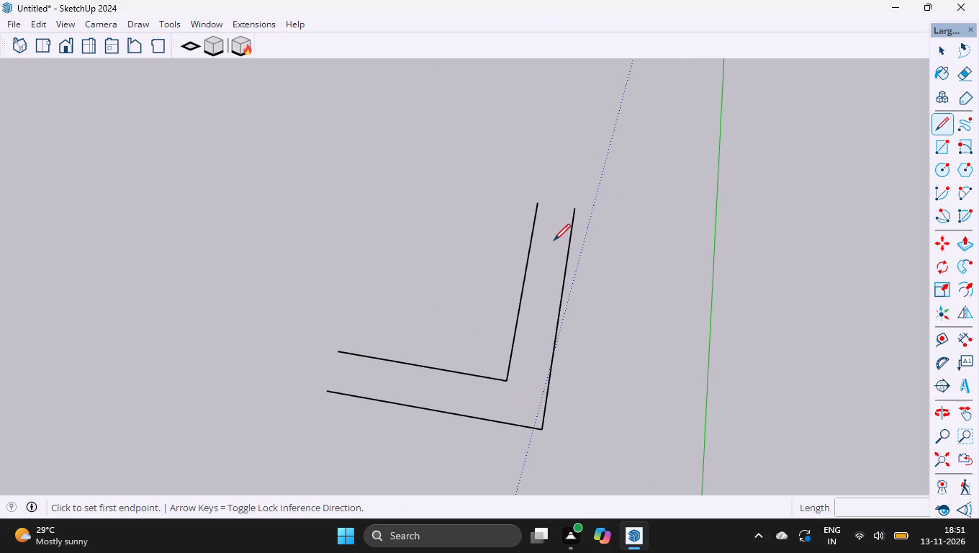
pyautogui.click(534, 204)
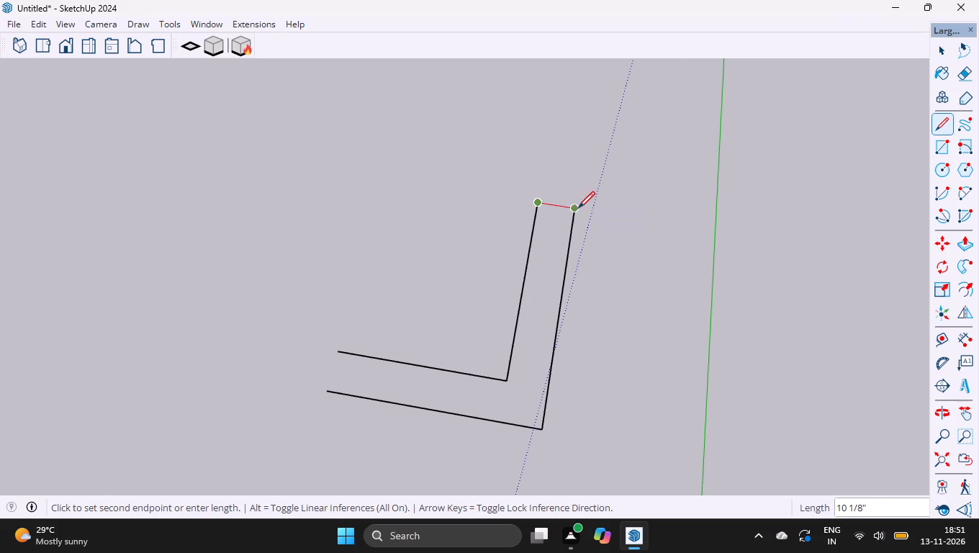
pyautogui.click(573, 204)
pyautogui.press('l')
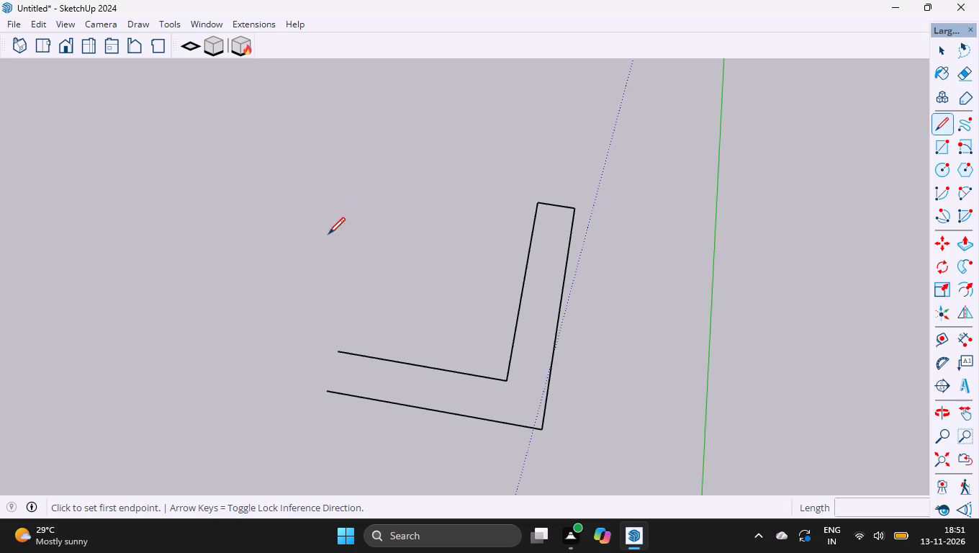
pyautogui.click(328, 390)
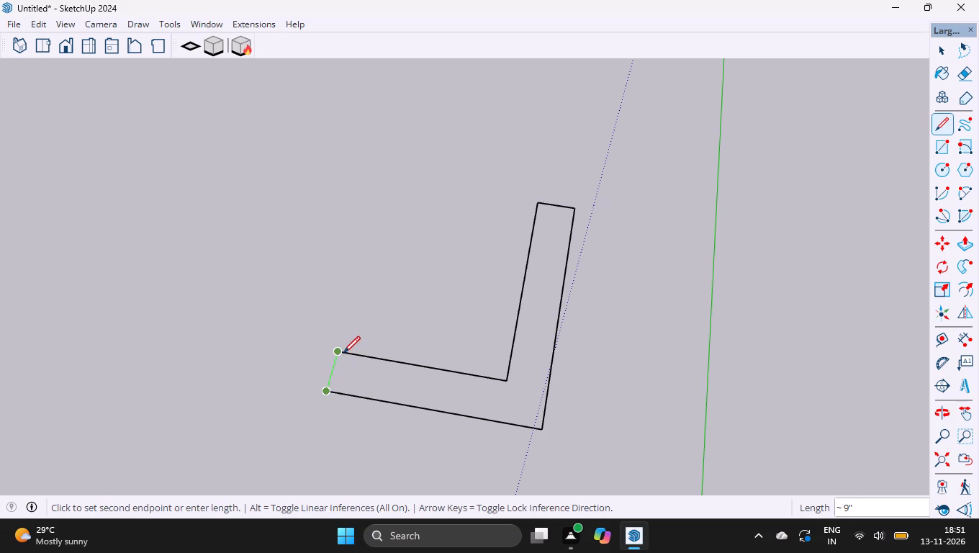
pyautogui.click(340, 351)
pyautogui.press('space')
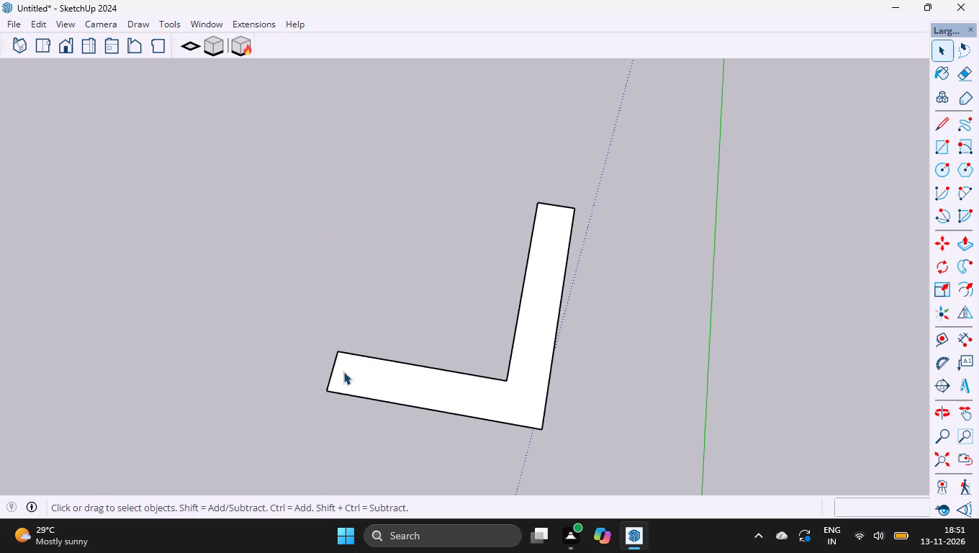
# Extrude the new L-shaped face to a height of 3' with FaceUp's Extruder.
pyautogui.doubleClick(356, 374)
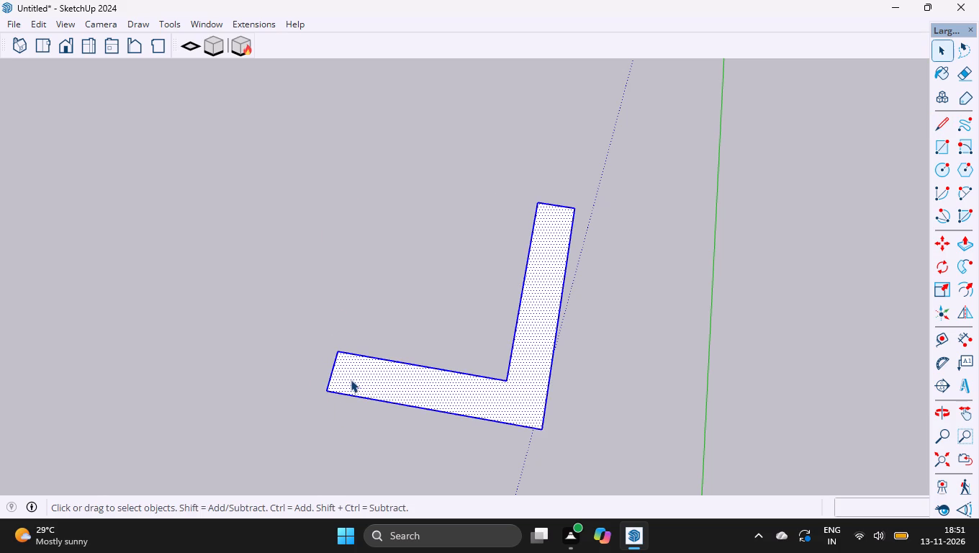
pyautogui.click(238, 50)
pyautogui.moveTo(366, 258); pyautogui.dragTo(366, 257, button='middle')
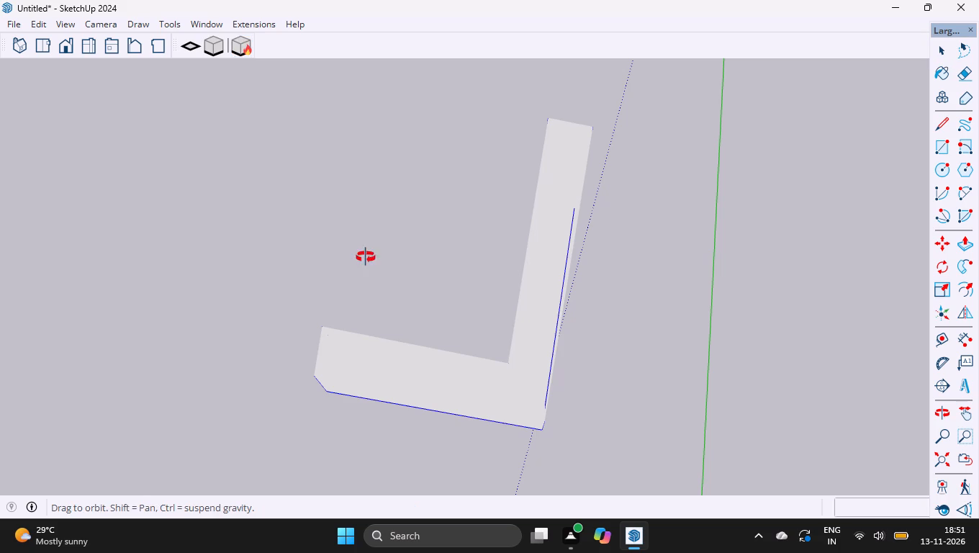
pyautogui.moveTo(366, 257); pyautogui.dragTo(299, 73, button='middle')
pyautogui.scroll(-3, 390, 333)
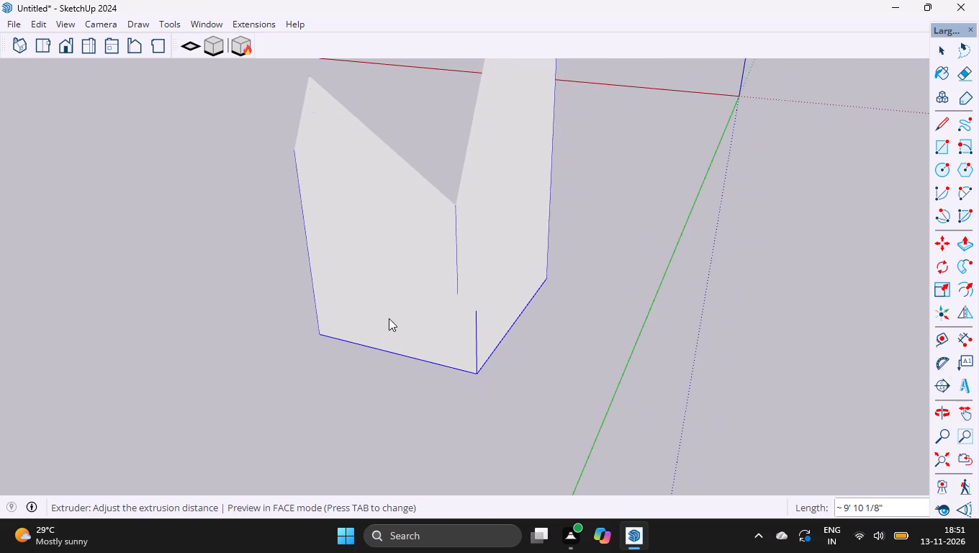
pyautogui.press('3')
pyautogui.press("'")
pyautogui.press('Return')
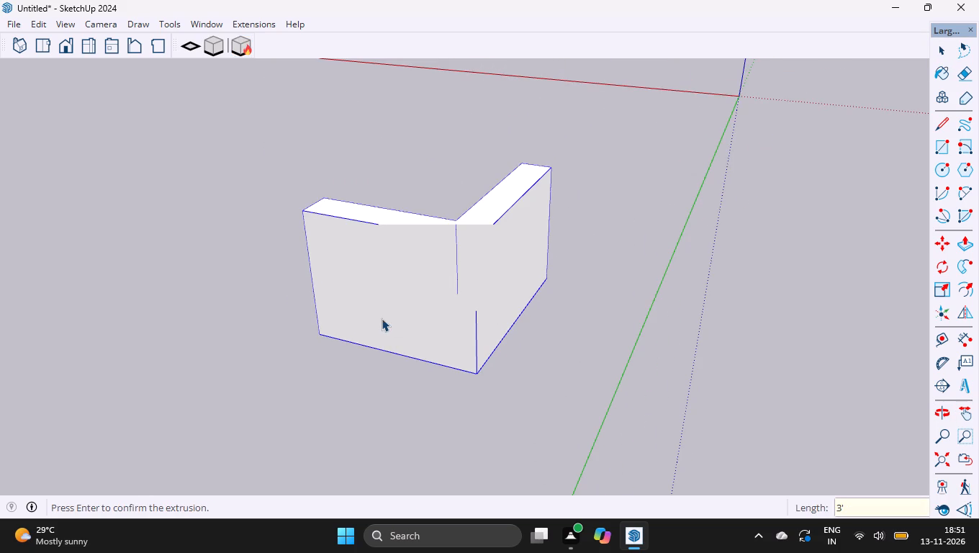
pyautogui.press('Return')
pyautogui.scroll(-4, 331, 343)
pyautogui.click(373, 421)
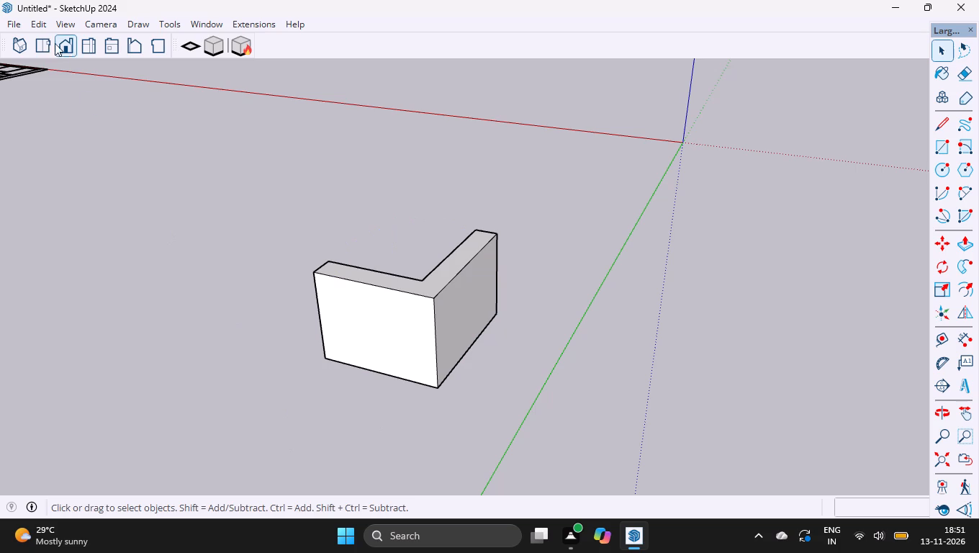
# Unhide all hidden wall groups and view the low wall between the full-height walls.
pyautogui.click(42, 28)
pyautogui.click(67, 258)
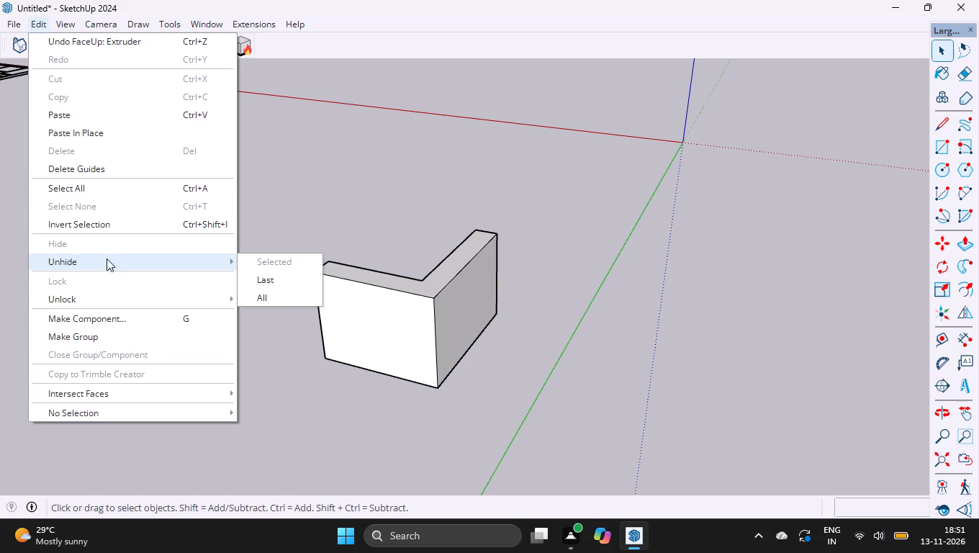
pyautogui.click(253, 295)
pyautogui.moveTo(347, 272); pyautogui.dragTo(332, 270, button='middle')
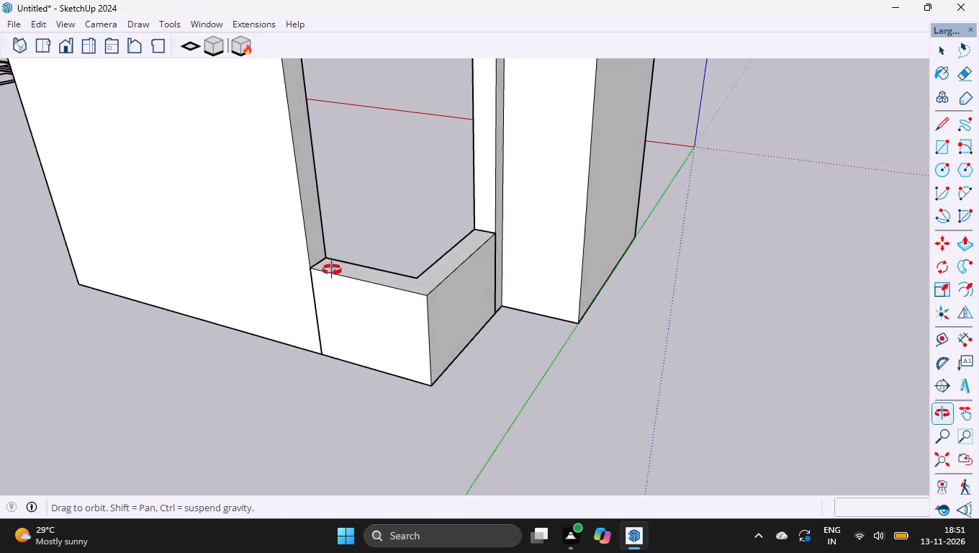
pyautogui.moveTo(332, 270); pyautogui.dragTo(330, 286, button='middle')
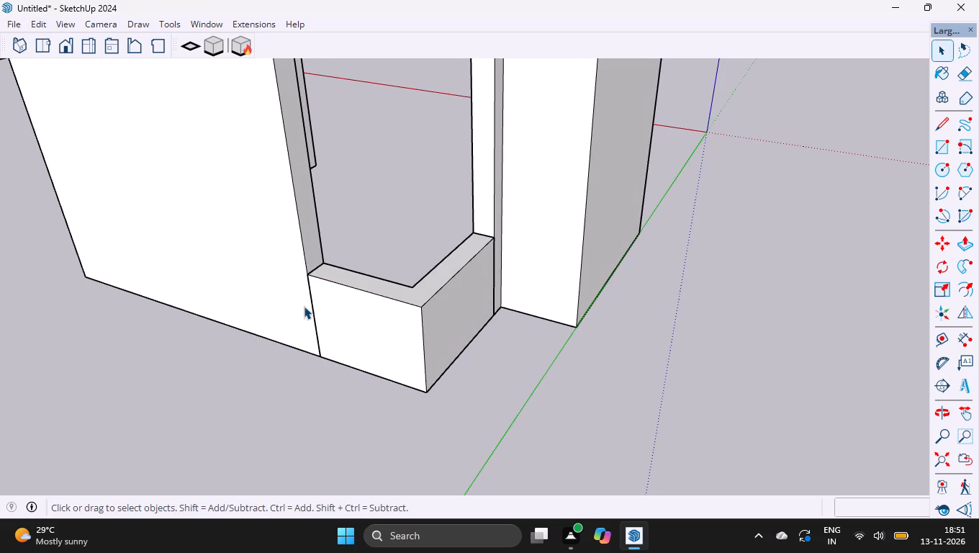
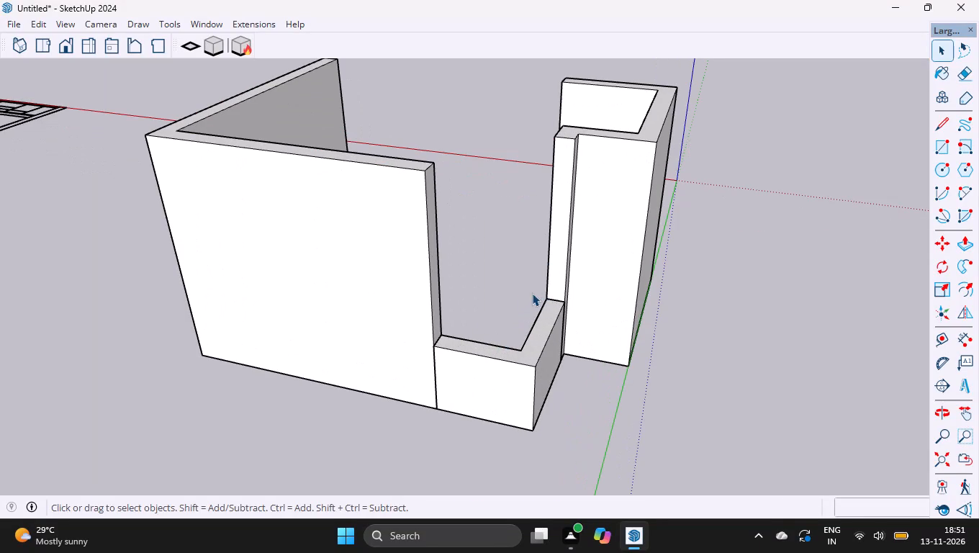
# Copy the low L-shaped corner wall straight up by 7'.
pyautogui.press('m')
pyautogui.moveTo(531, 371); pyautogui.dragTo(491, 351, button='middle')
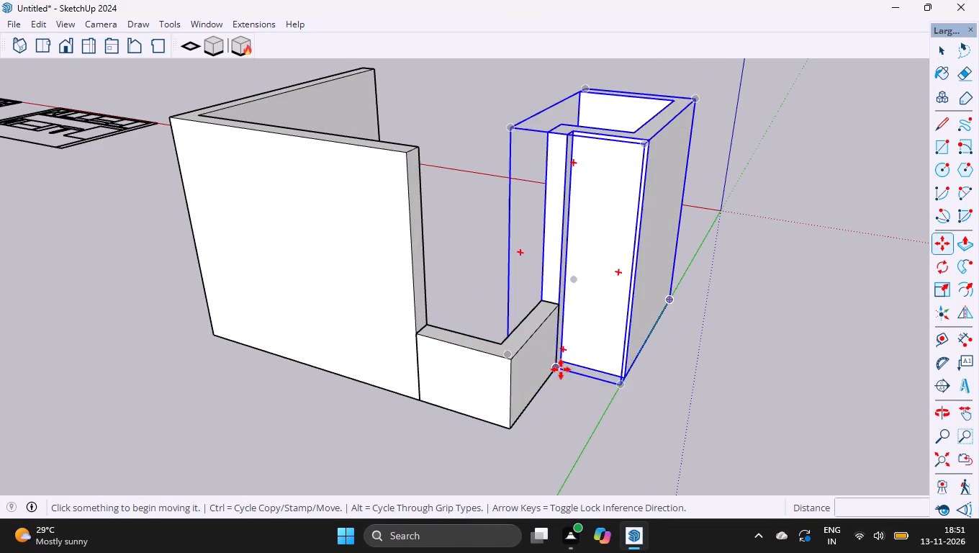
pyautogui.click(551, 369)
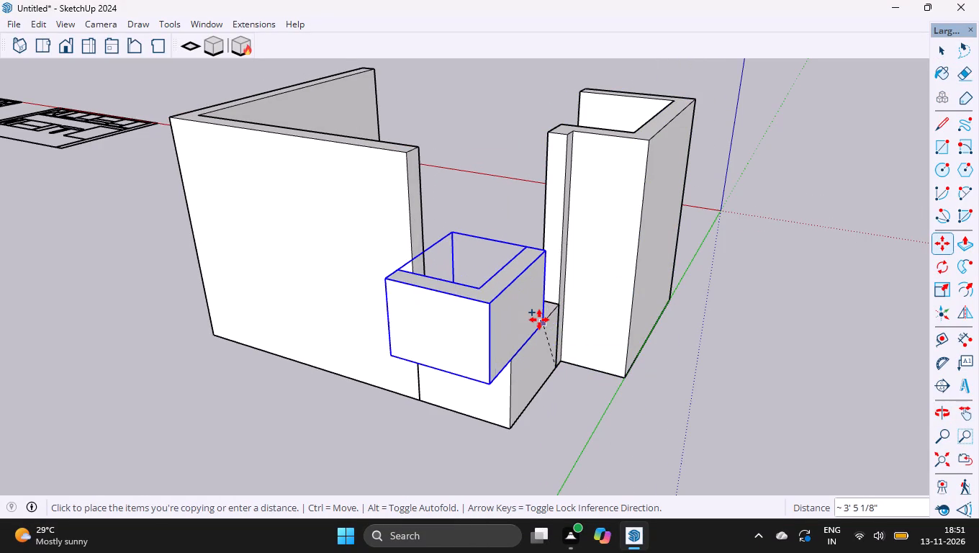
pyautogui.press('Up')
pyautogui.press('7')
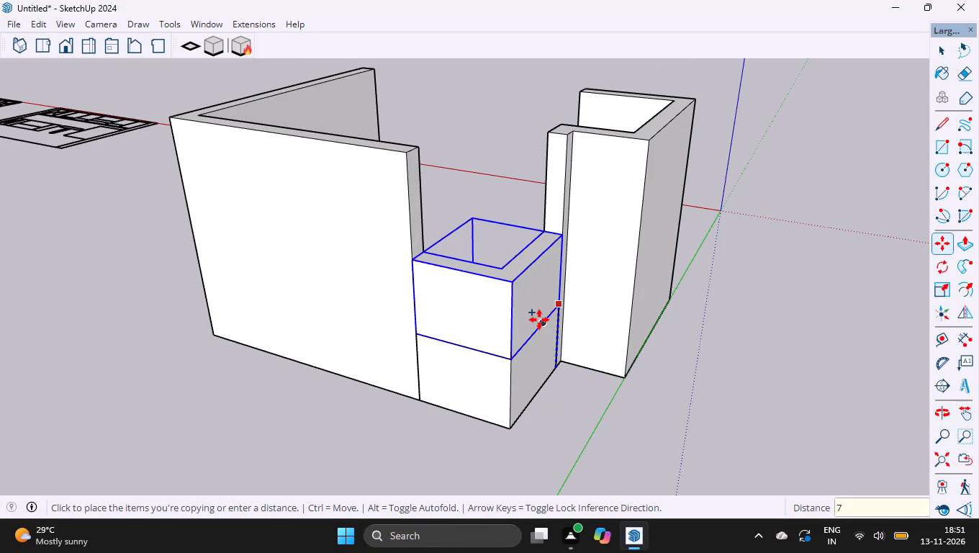
pyautogui.press("'")
pyautogui.press('Return')
pyautogui.press('space')
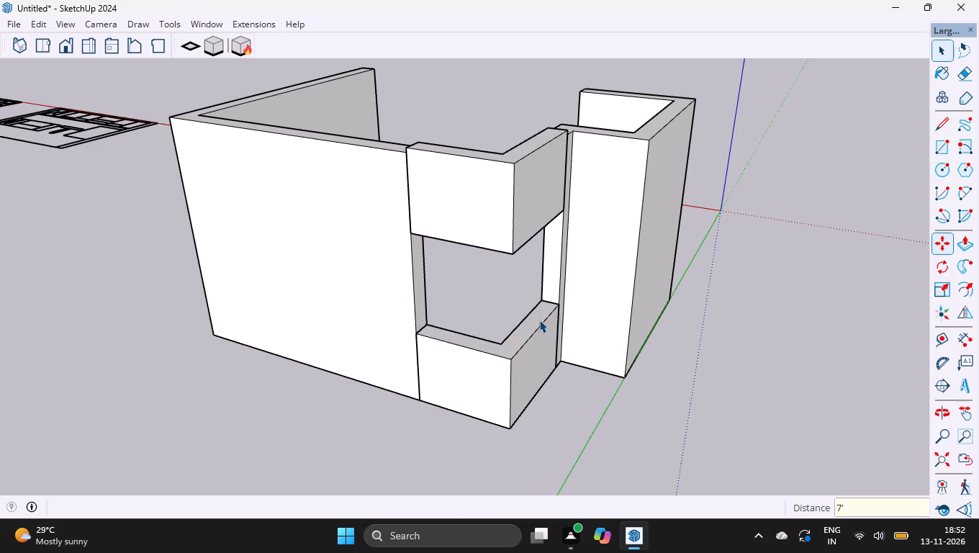
# Push the raised wall copy's top face down level with the adjoining full-height wall's top, and leave the group.
pyautogui.scroll(-3, 554, 236)
pyautogui.moveTo(551, 254); pyautogui.dragTo(316, 320, button='middle')
pyautogui.scroll(6, 418, 197)
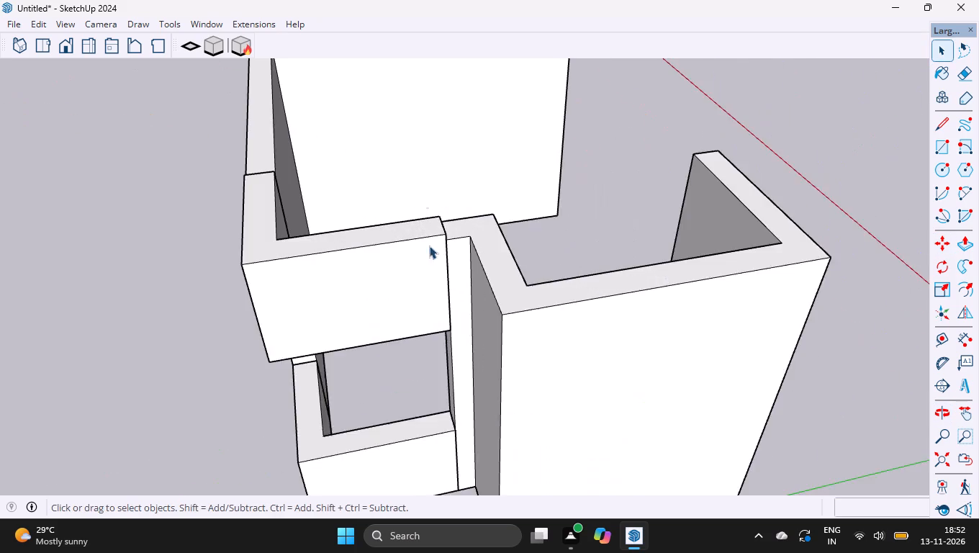
pyautogui.scroll(2, 429, 246)
pyautogui.doubleClick(433, 227)
pyautogui.press('p')
pyautogui.click(424, 215)
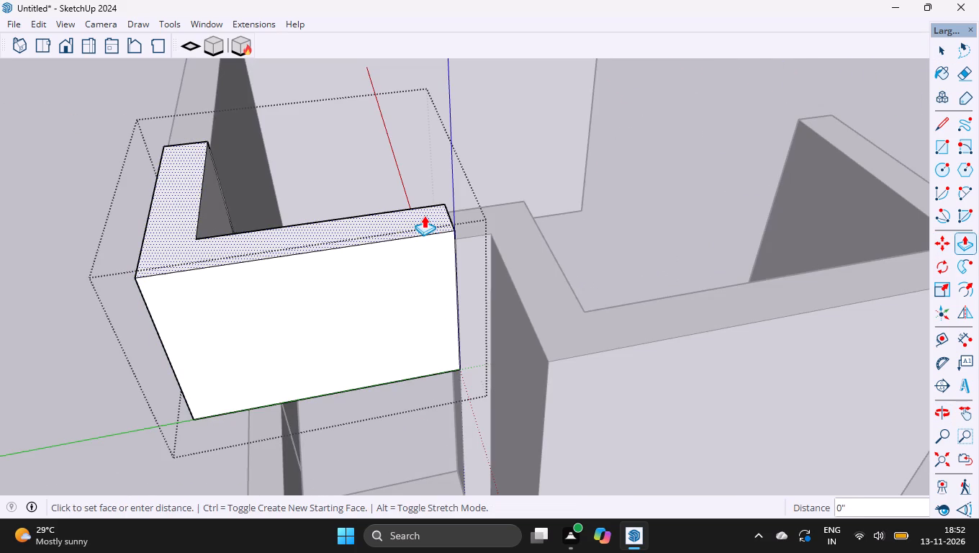
pyautogui.click(451, 234)
pyautogui.press('space')
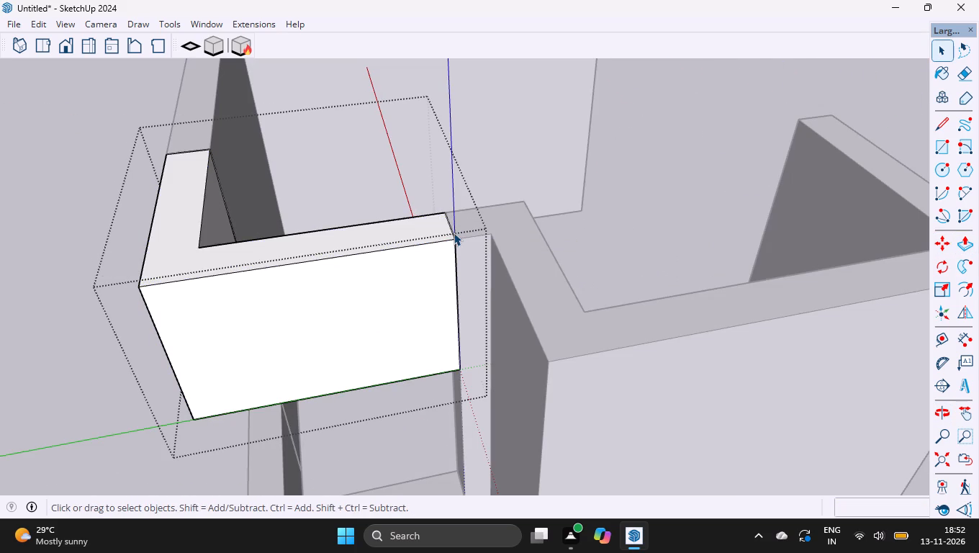
pyautogui.scroll(-19, 454, 232)
pyautogui.moveTo(467, 289); pyautogui.dragTo(632, 269, button='middle')
pyautogui.scroll(1, 630, 269)
pyautogui.click(578, 288)
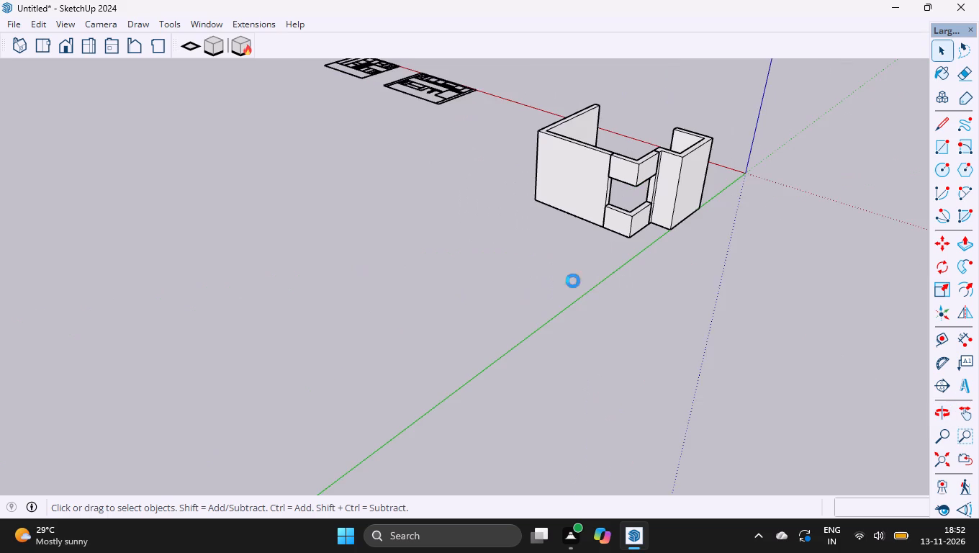
# Draw an L-shaped centreline along the low wall's top, with legs about 4' 1" and 3' 6" between the end midpoints.
pyautogui.scroll(-4, 519, 224)
pyautogui.moveTo(577, 217); pyautogui.dragTo(362, 256, button='middle')
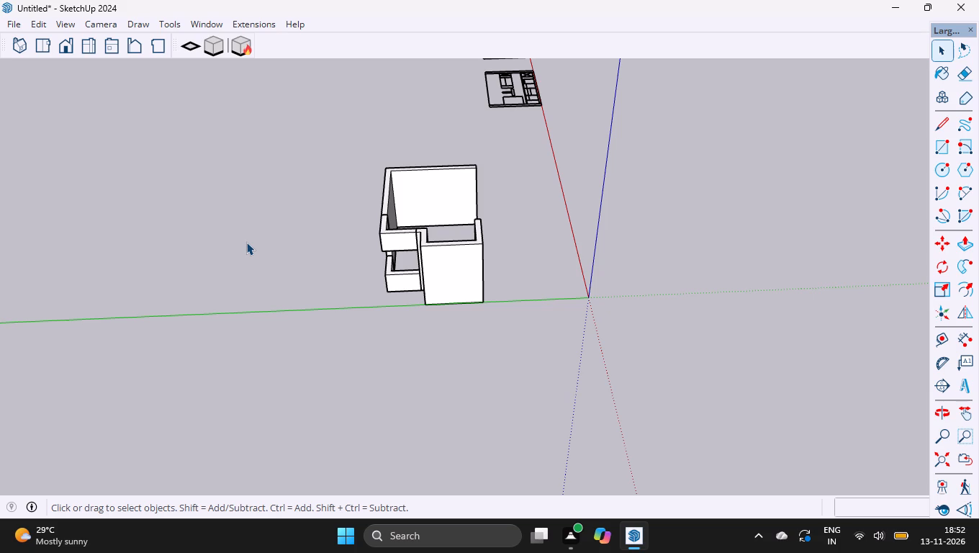
pyautogui.scroll(15, 438, 247)
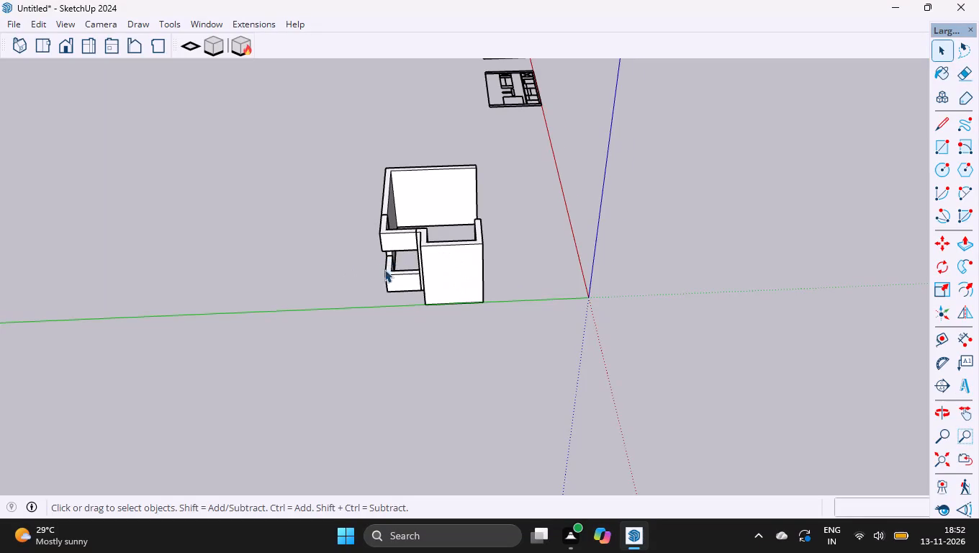
pyautogui.moveTo(386, 268); pyautogui.dragTo(461, 289, button='middle')
pyautogui.scroll(17, 425, 290)
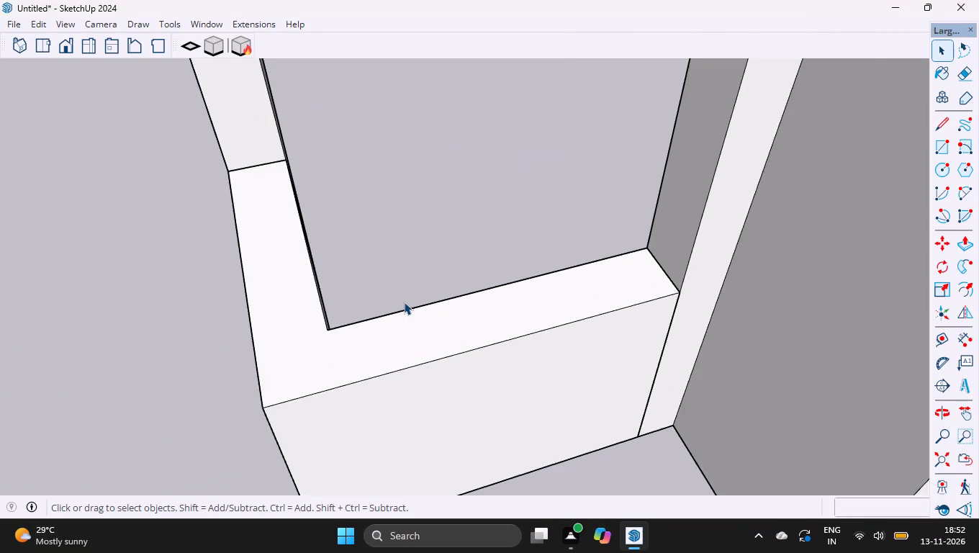
pyautogui.press('l')
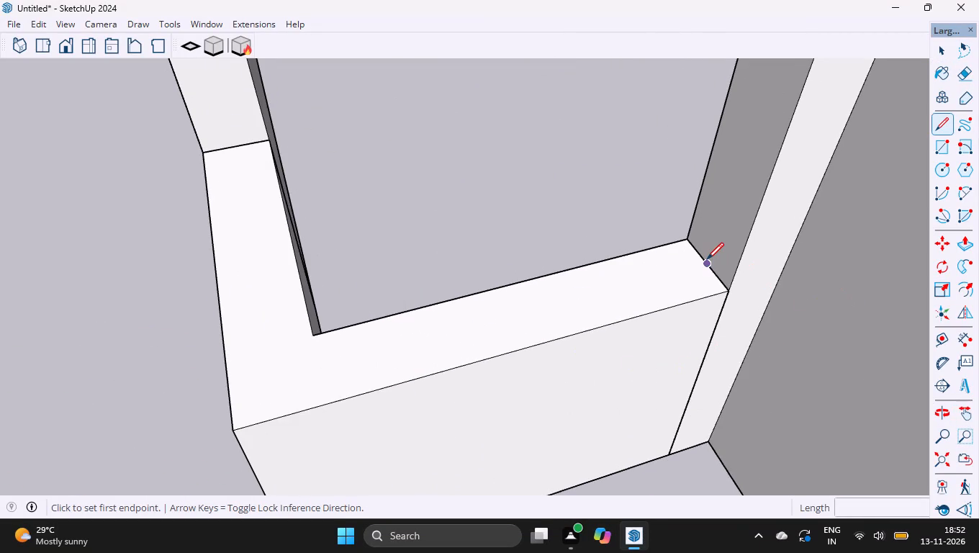
pyautogui.click(706, 257)
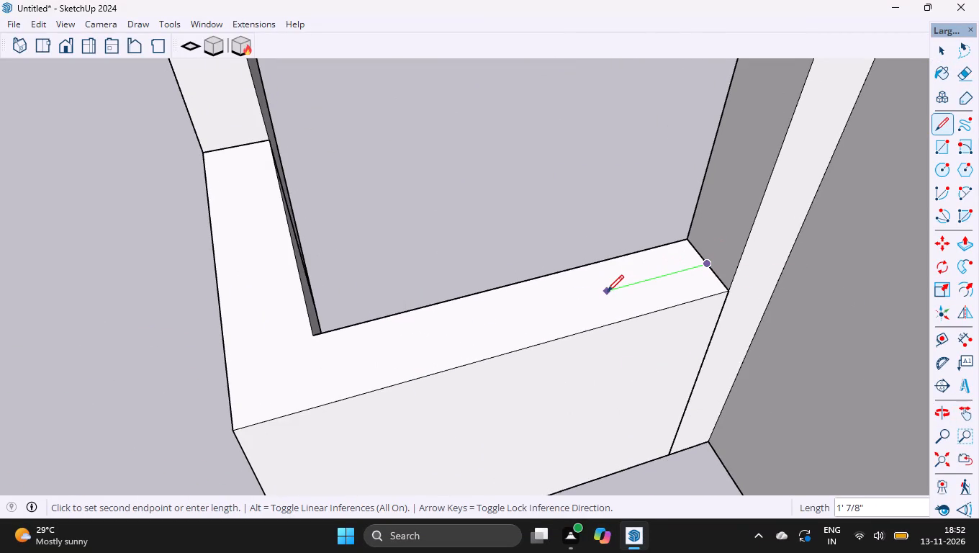
pyautogui.press('Left')
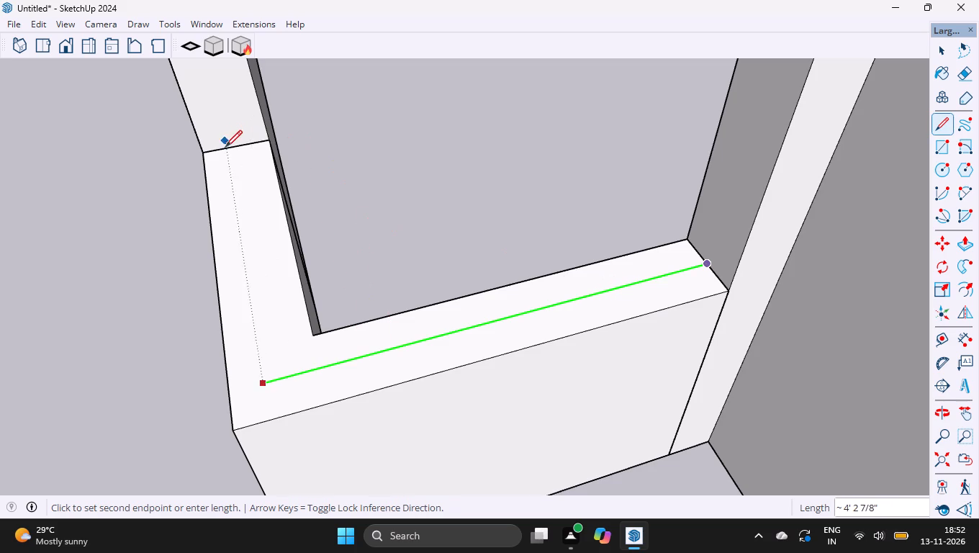
pyautogui.click(239, 147)
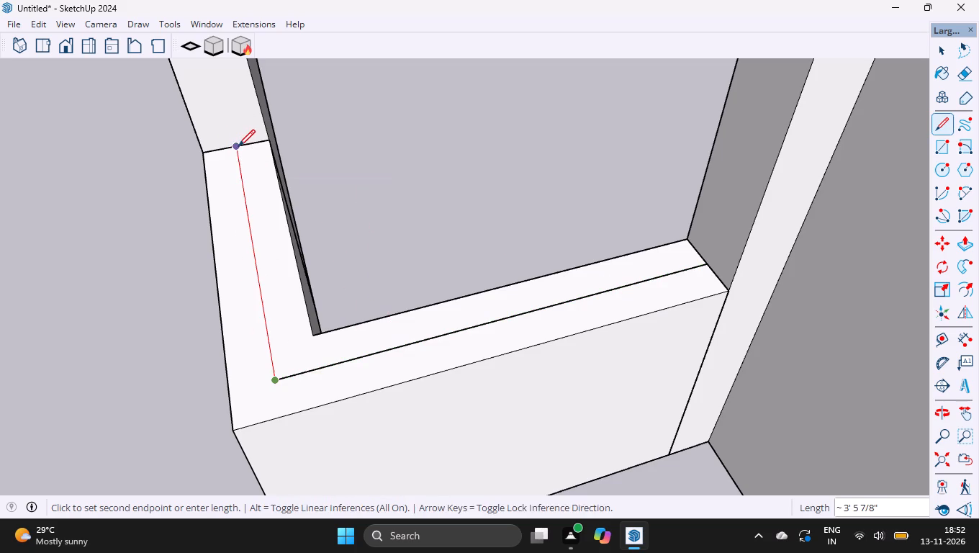
pyautogui.click(237, 146)
# Draw a 4' vertical line upward from the end of the centreline's shorter leg.
pyautogui.moveTo(276, 253); pyautogui.dragTo(317, 117, button='middle')
pyautogui.scroll(-6, 303, 243)
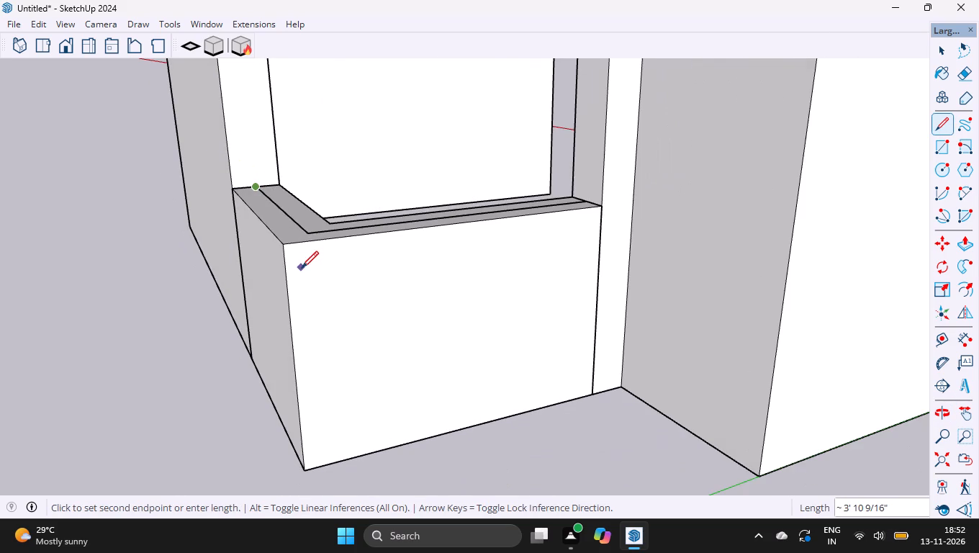
pyautogui.press('Up')
pyautogui.scroll(-4, 267, 177)
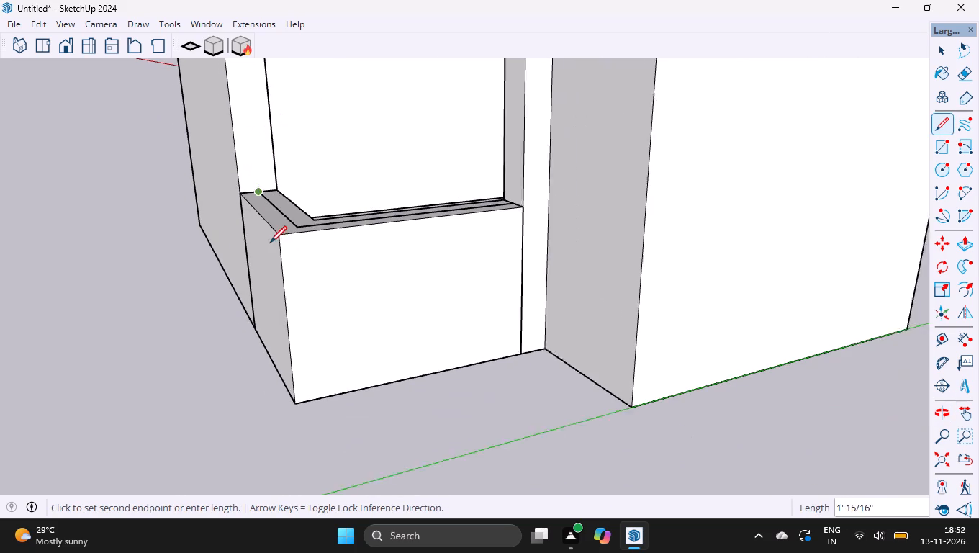
pyautogui.write("4'")
pyautogui.press('Return')
# Draw a line about 3' 6" along the red axis from the vertical line's top to above the centreline's corner.
pyautogui.press('Right')
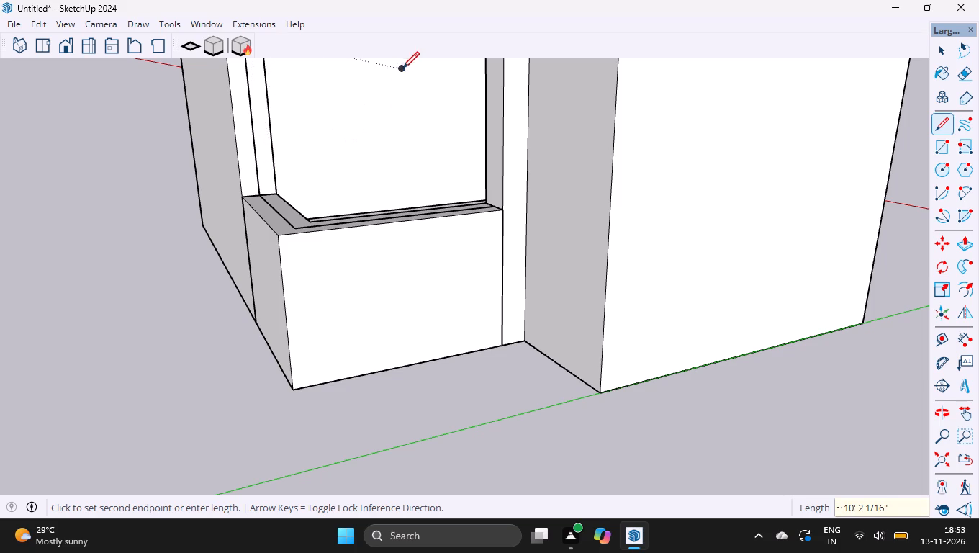
pyautogui.press('Right')
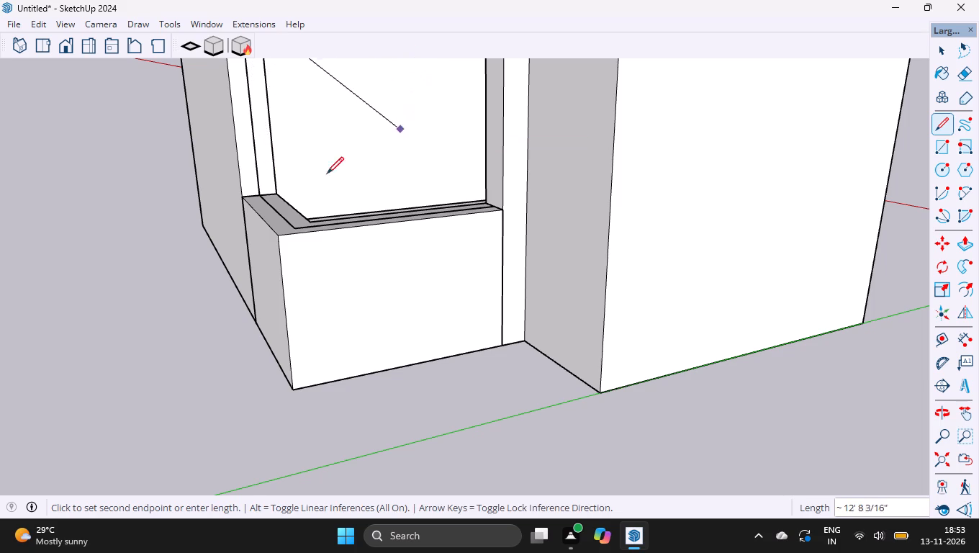
pyautogui.press('Right')
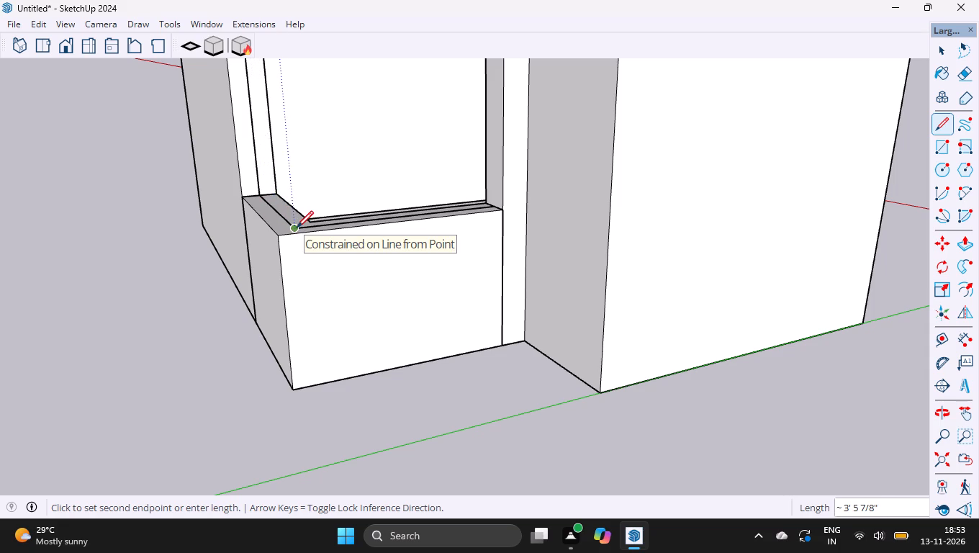
pyautogui.moveTo(297, 225); pyautogui.dragTo(289, 324, button='middle')
pyautogui.scroll(1, 289, 323)
pyautogui.scroll(12, 307, 228)
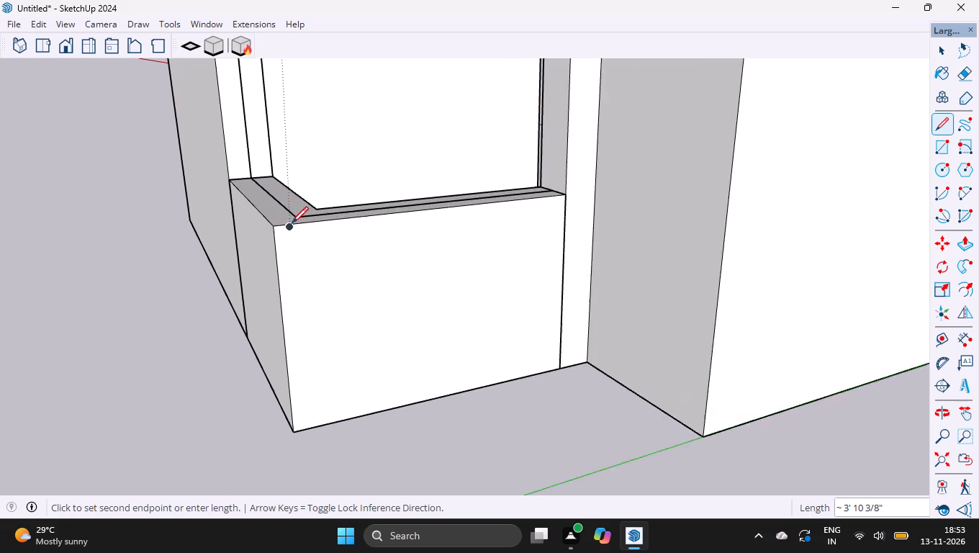
pyautogui.scroll(2, 292, 223)
pyautogui.click(301, 212)
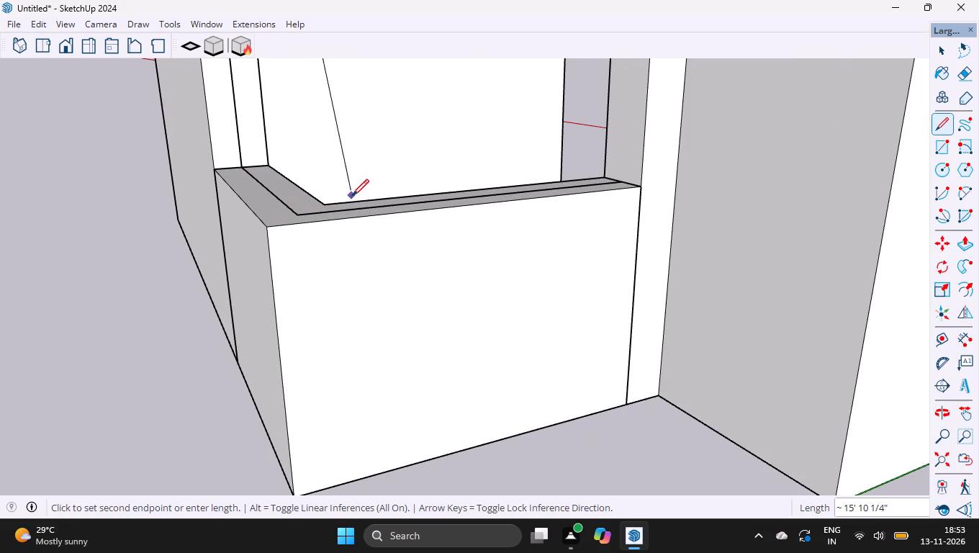
# Continue about 4' 1" along the green axis to above the centreline's other end, and close the loop with a vertical line down.
pyautogui.press('Left')
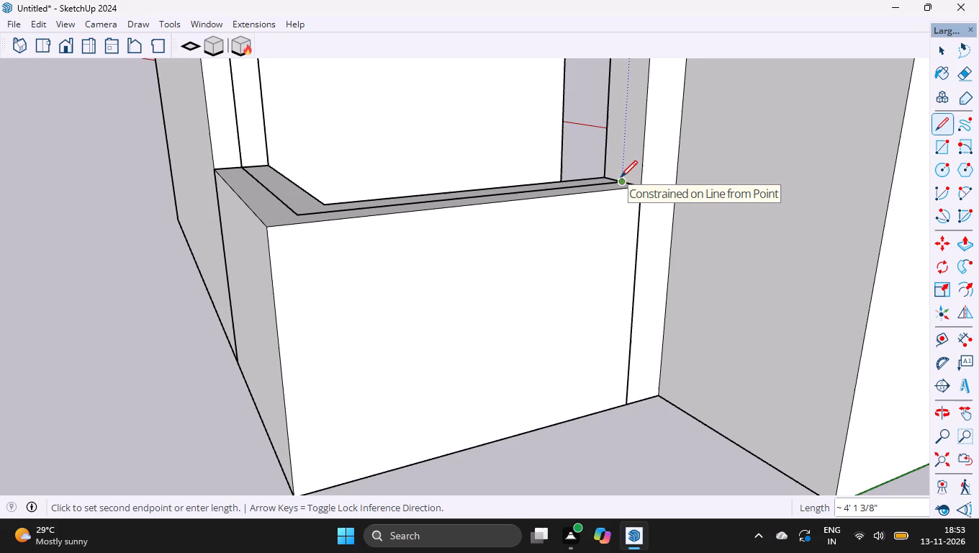
pyautogui.scroll(5, 617, 181)
pyautogui.click(625, 181)
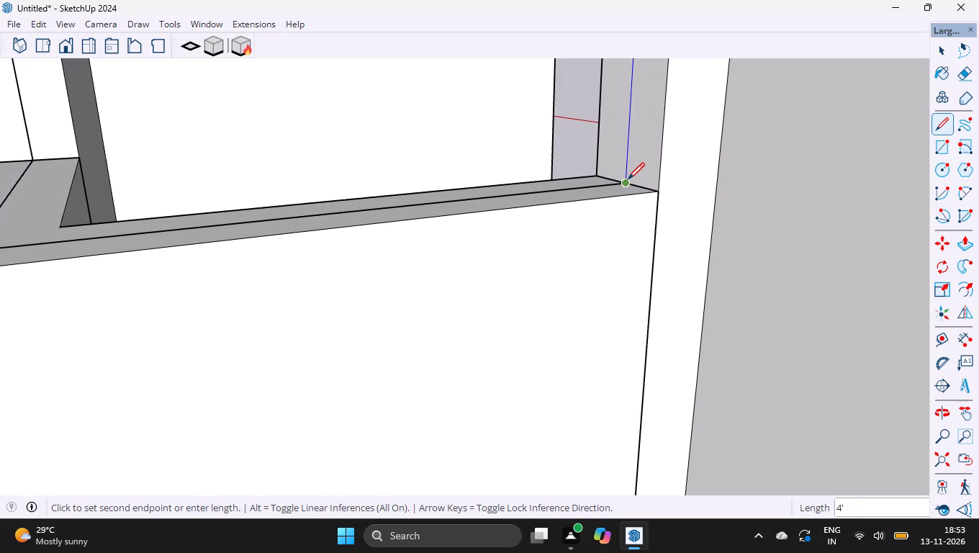
pyautogui.click(627, 180)
pyautogui.scroll(-5, 626, 181)
pyautogui.press('space')
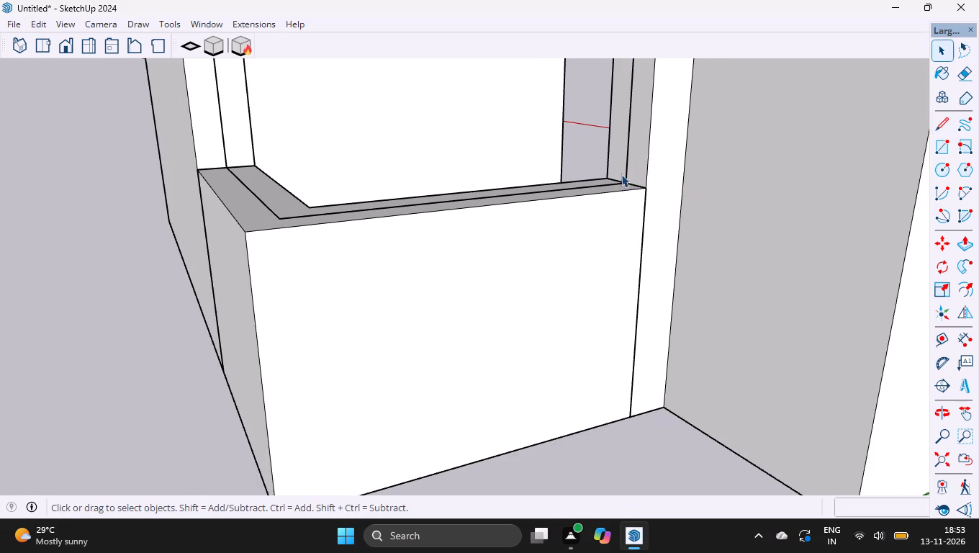
# Select all connected lines of the opening's loop and isolate them from the rest of the model.
pyautogui.scroll(1, 621, 170)
pyautogui.tripleClick(630, 150)
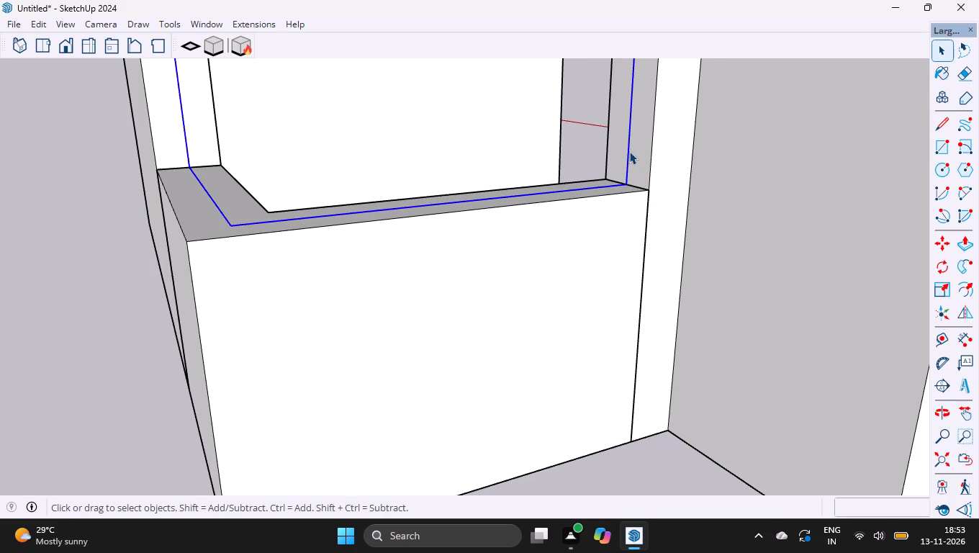
pyautogui.rightClick(628, 151)
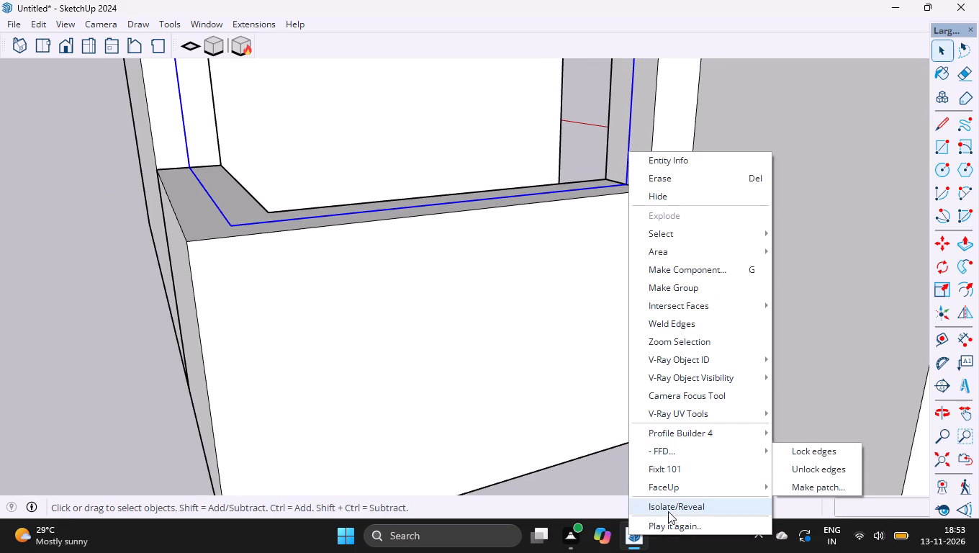
pyautogui.click(668, 505)
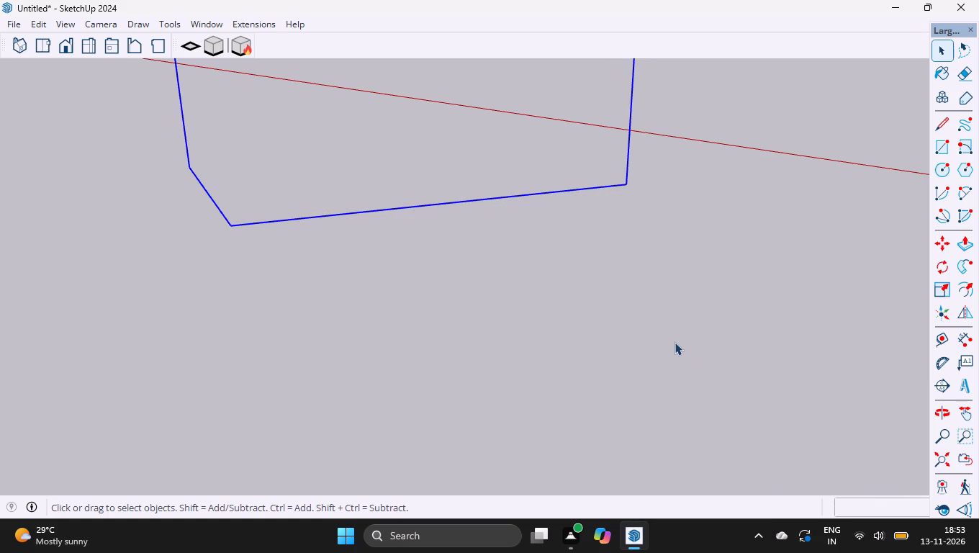
# Examine the isolated corner-opening line loop from several sides.
pyautogui.scroll(-2, 644, 333)
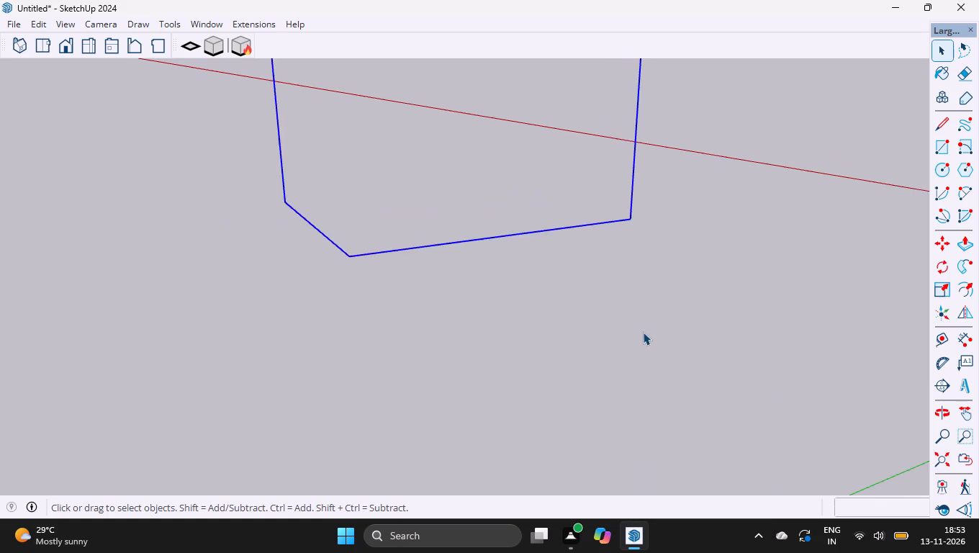
pyautogui.scroll(-4, 633, 297)
pyautogui.moveTo(579, 236); pyautogui.dragTo(783, 292, button='middle')
pyautogui.scroll(-3, 595, 254)
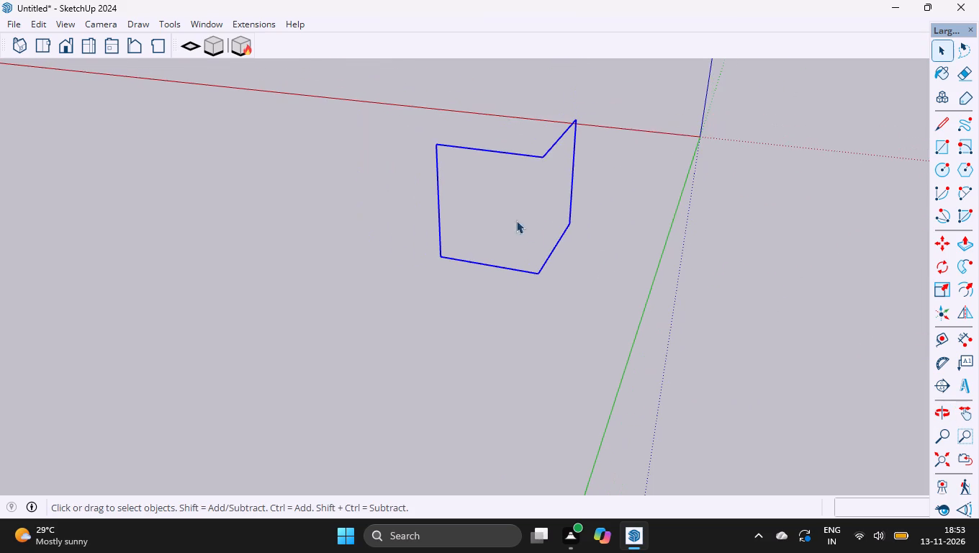
pyautogui.scroll(3, 487, 129)
pyautogui.moveTo(498, 186); pyautogui.dragTo(427, 230, button='middle')
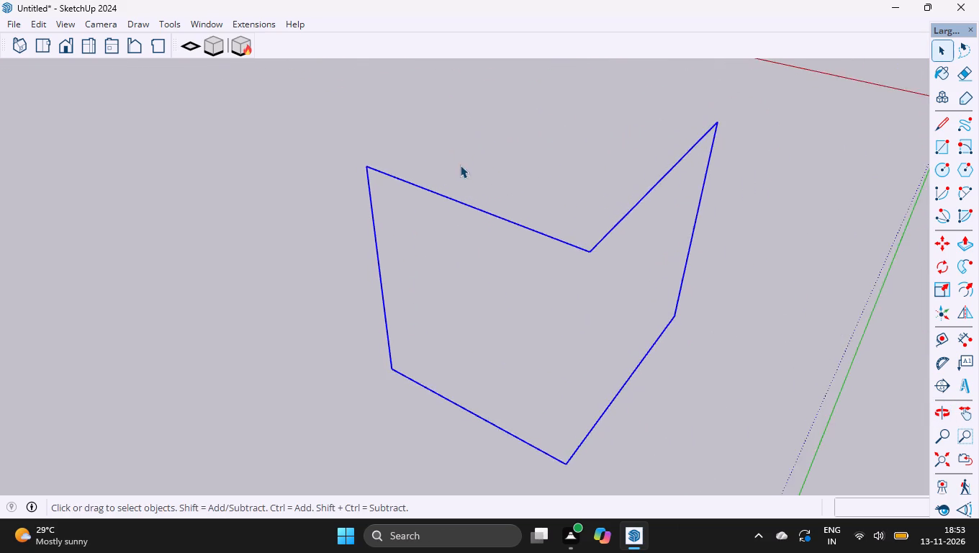
pyautogui.scroll(-4, 459, 156)
pyautogui.moveTo(523, 211); pyautogui.dragTo(247, 269, button='middle')
pyautogui.scroll(-4, 484, 229)
pyautogui.moveTo(538, 267); pyautogui.dragTo(426, 260, button='middle')
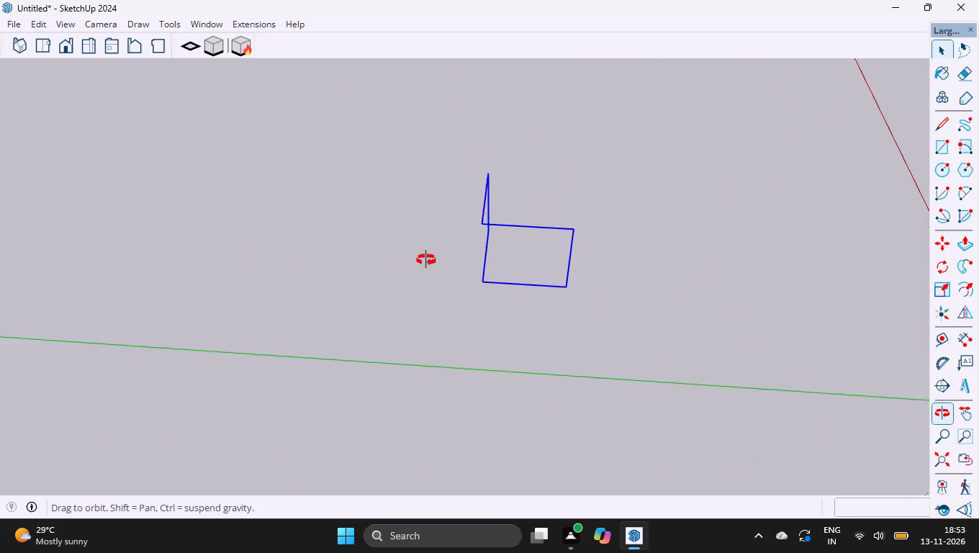
pyautogui.moveTo(426, 260); pyautogui.dragTo(406, 261, button='middle')
pyautogui.scroll(5, 592, 256)
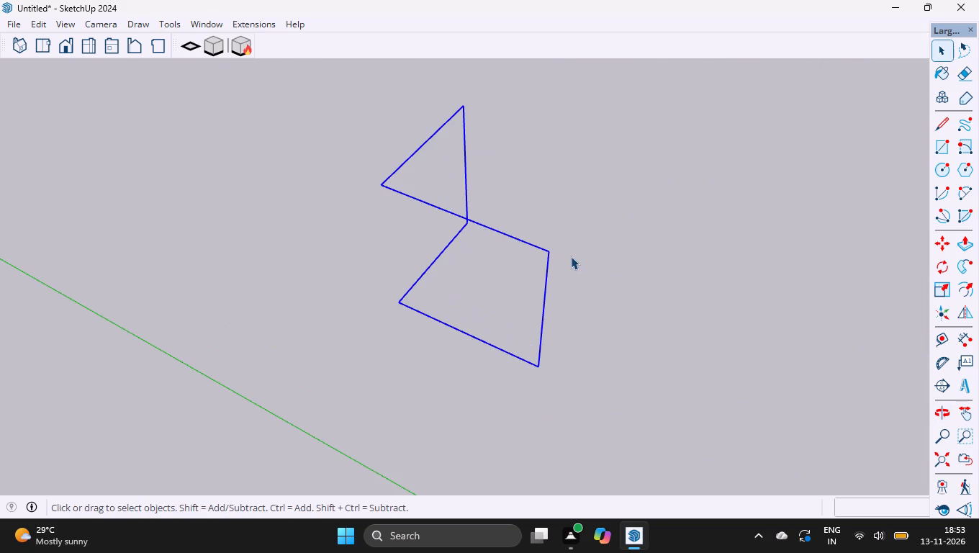
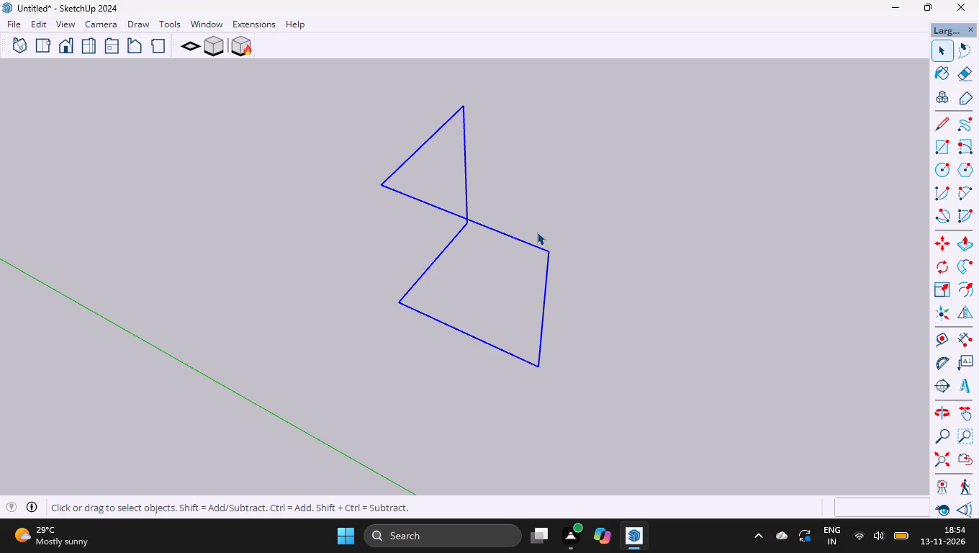
# Draw a 2.5" by 2.5" square on the ground plane beside the opening loop's bottom corner.
pyautogui.click(573, 413)
pyautogui.moveTo(405, 343); pyautogui.dragTo(510, 343, button='middle')
pyautogui.scroll(4, 510, 336)
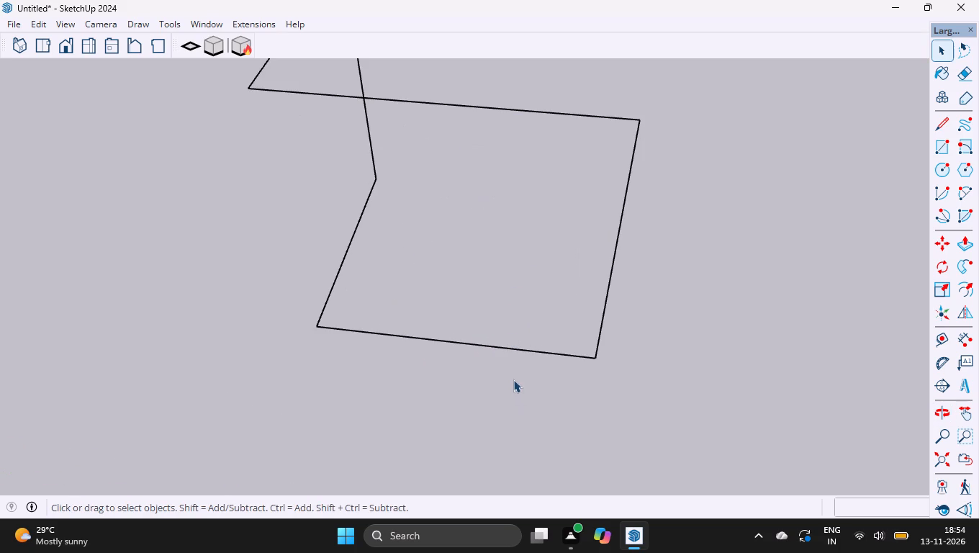
pyautogui.press('r')
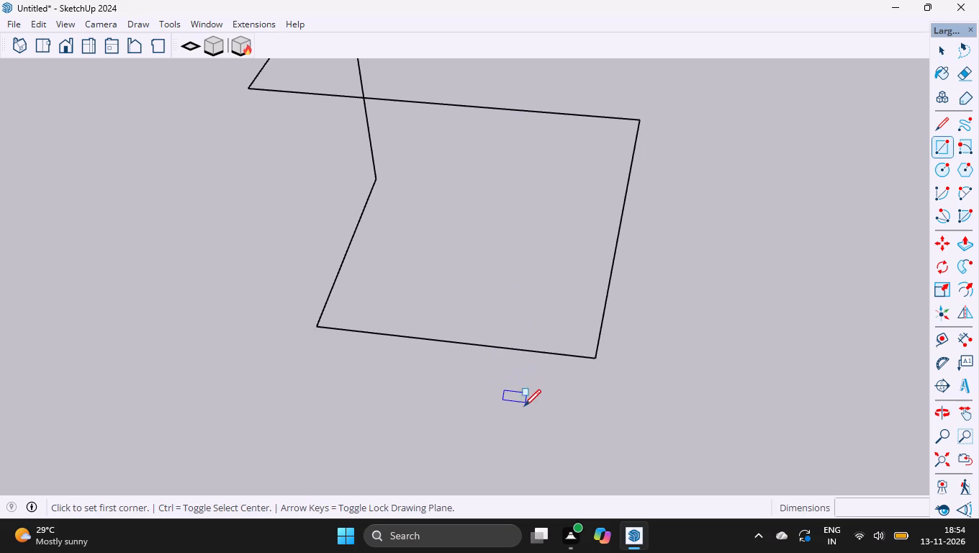
pyautogui.click(523, 415)
pyautogui.write('2.5",2.5"')
pyautogui.press('Return')
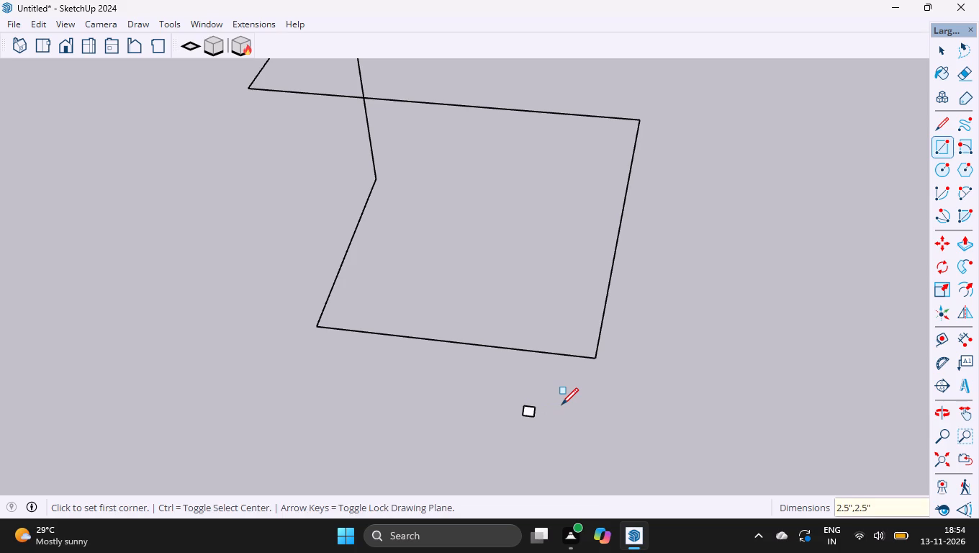
# Move the whole square by its side edge's midpoint onto the loop's bottom corner, where the vertical line starts.
pyautogui.press('space')
pyautogui.moveTo(478, 390); pyautogui.dragTo(597, 473)
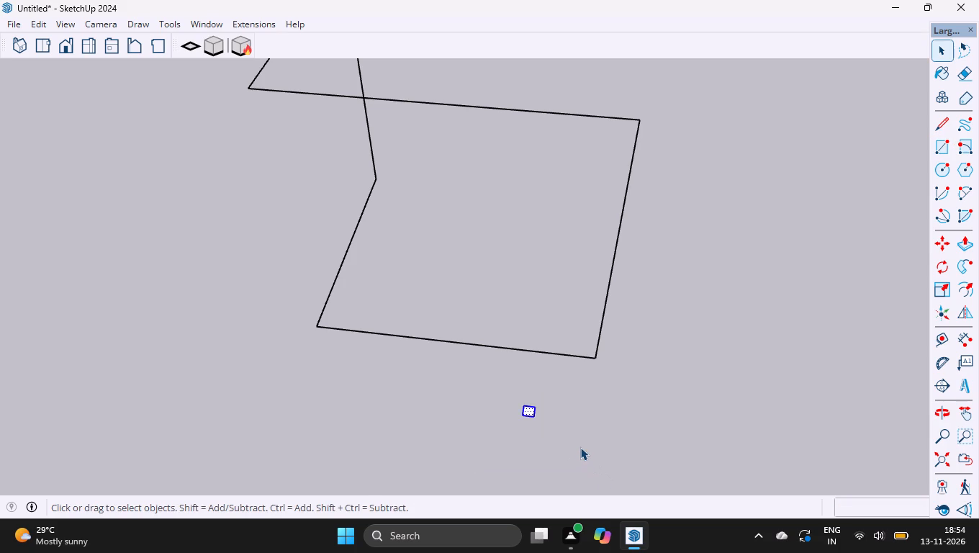
pyautogui.press('m')
pyautogui.scroll(19, 543, 414)
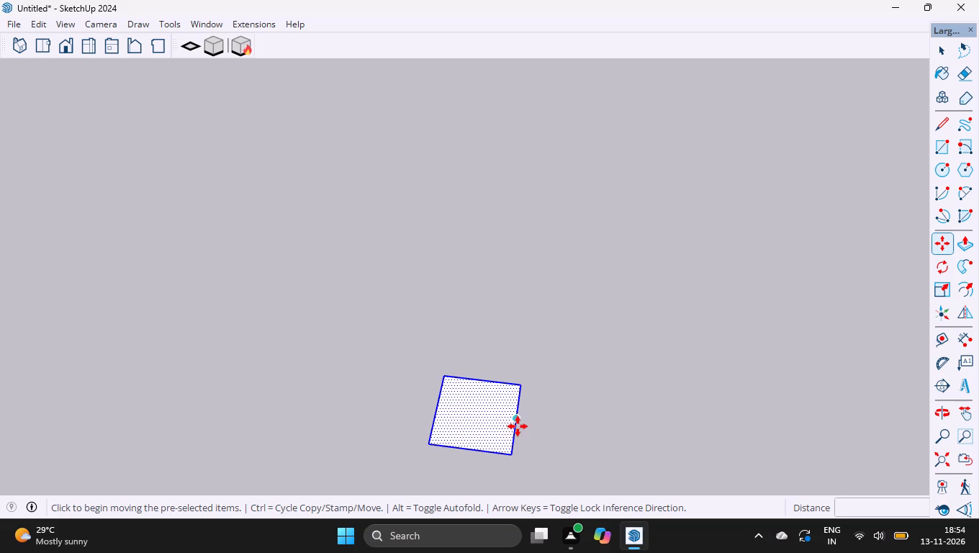
pyautogui.click(517, 418)
pyautogui.scroll(-14, 515, 418)
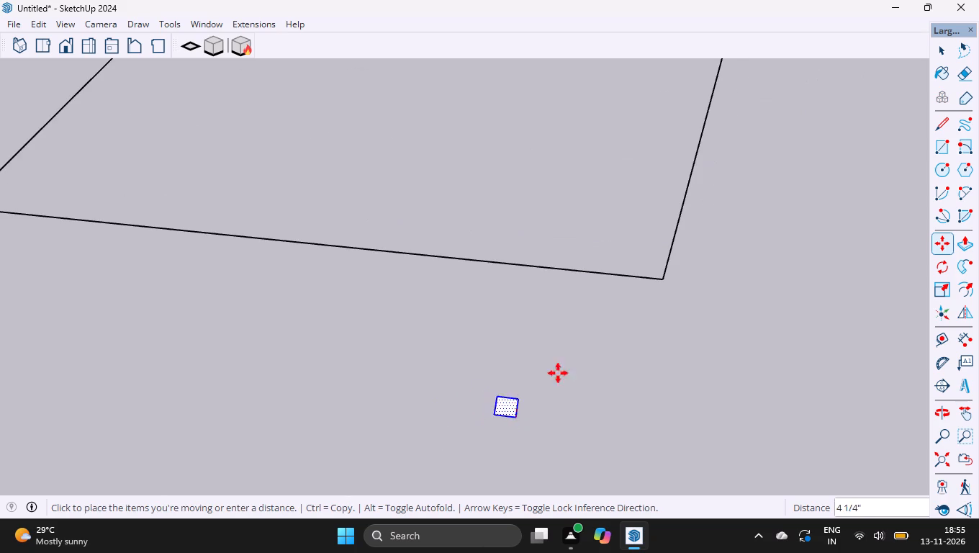
pyautogui.click(660, 279)
pyautogui.press('space')
# Erase the piece of the loop's bottom line that crosses the square.
pyautogui.scroll(3, 647, 273)
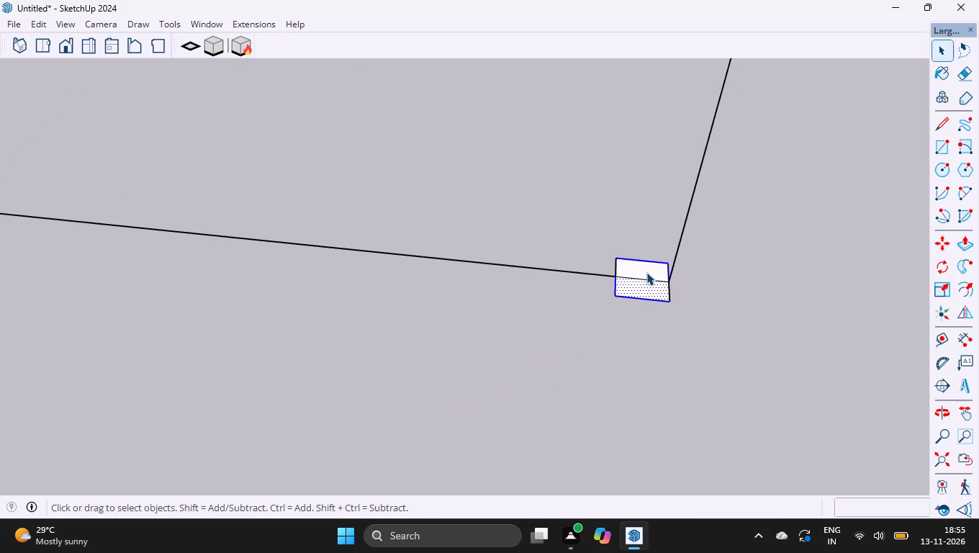
pyautogui.scroll(1, 646, 272)
pyautogui.moveTo(644, 271); pyautogui.dragTo(635, 314, button='middle')
pyautogui.scroll(8, 646, 299)
pyautogui.press('e')
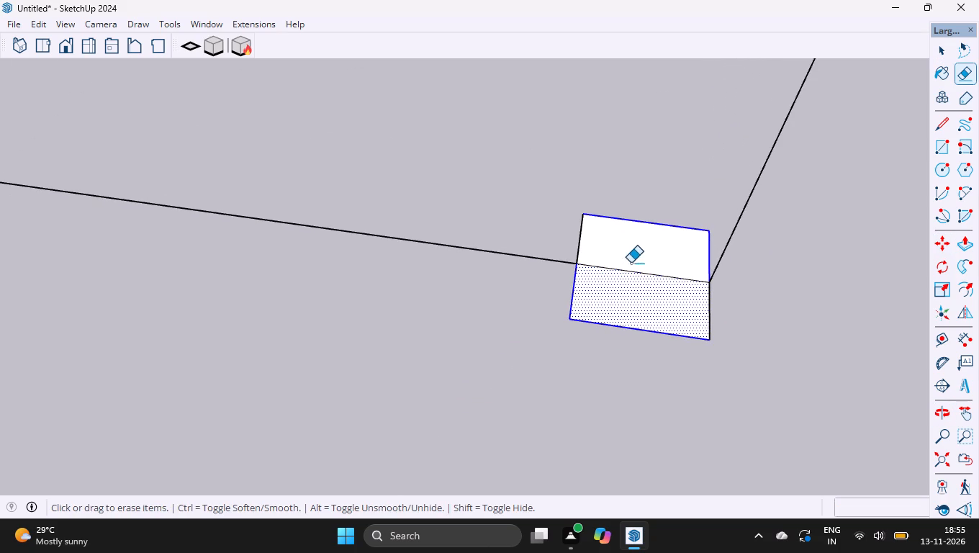
pyautogui.moveTo(631, 263); pyautogui.dragTo(631, 279)
pyautogui.press('space')
# Select the loop's lines without the square as the path and extrude the square along them with Follow Me.
pyautogui.scroll(-8, 607, 258)
pyautogui.tripleClick(608, 258)
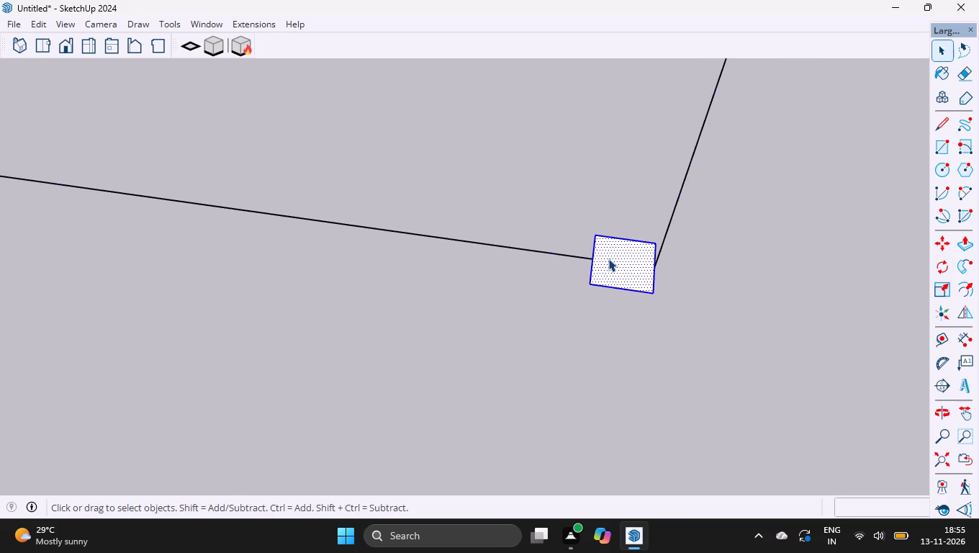
pyautogui.click(608, 258)
pyautogui.keyDown('shift'); pyautogui.moveTo(530, 179); pyautogui.dragTo(690, 338); pyautogui.keyUp('shift')
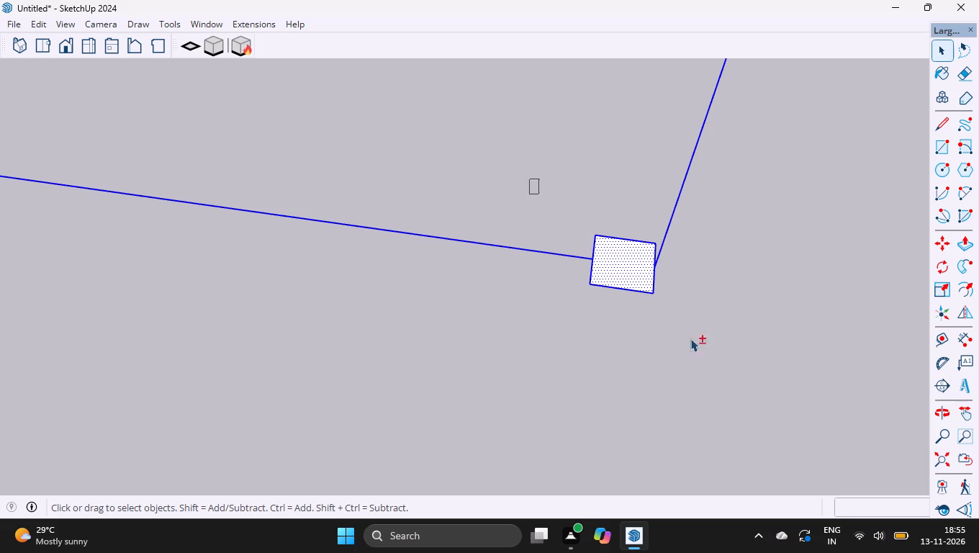
pyautogui.keyDown('shift'); pyautogui.moveTo(690, 338); pyautogui.dragTo(744, 374); pyautogui.keyUp('shift')
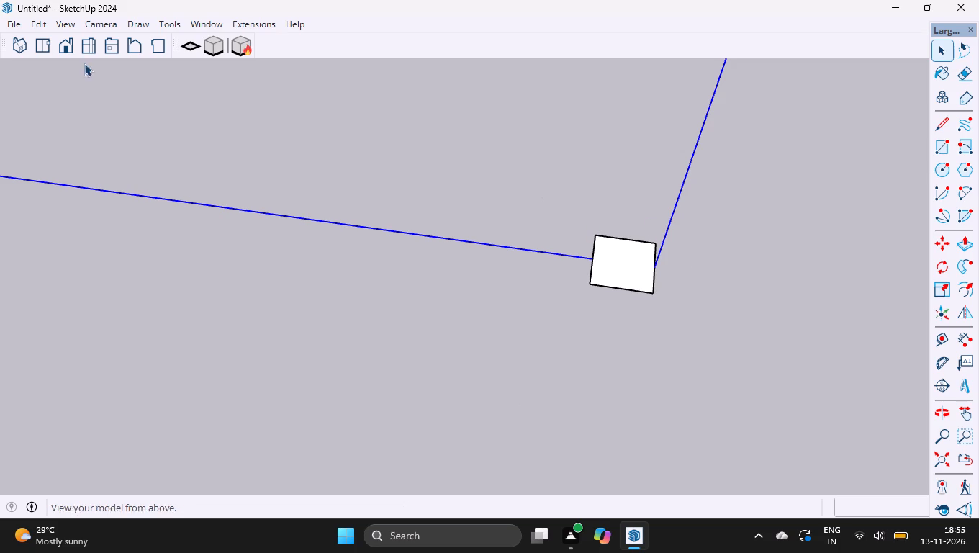
pyautogui.click(967, 261)
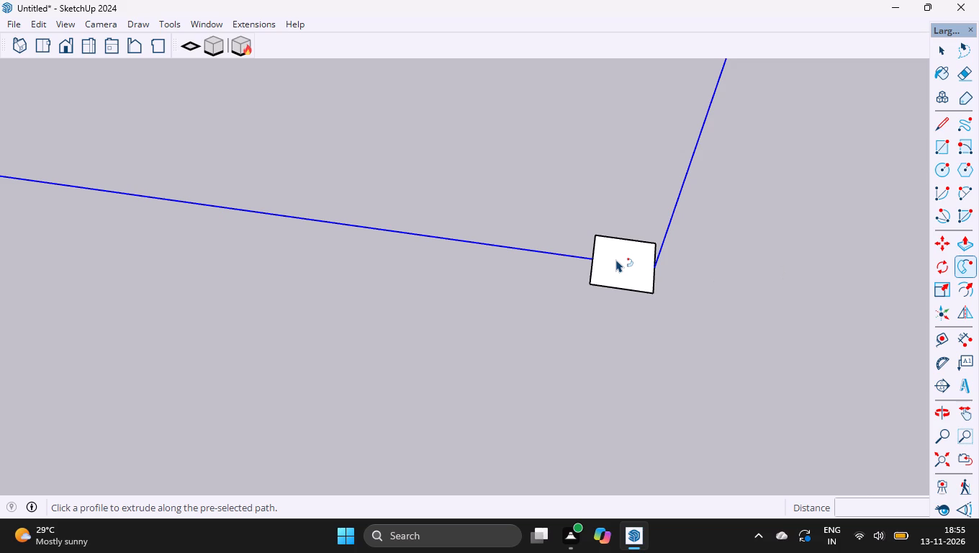
pyautogui.click(616, 258)
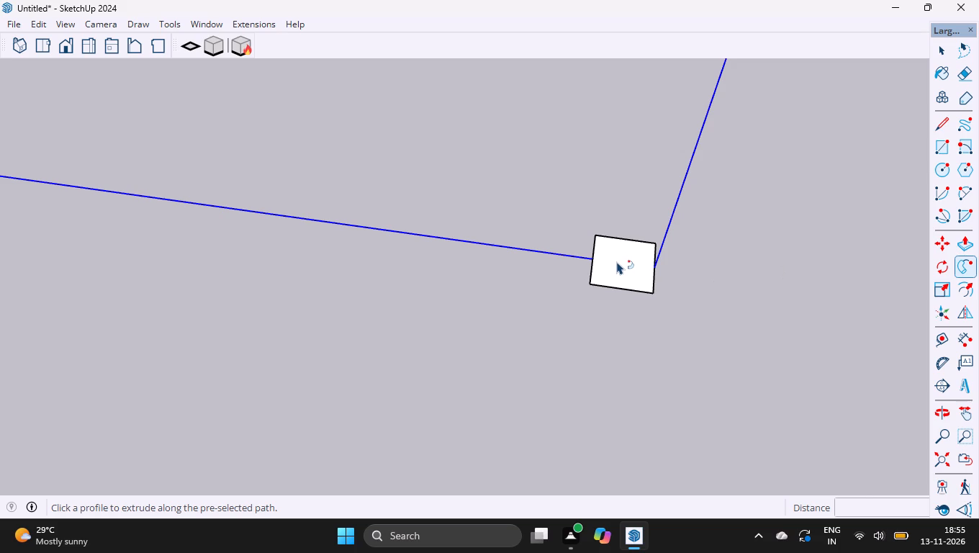
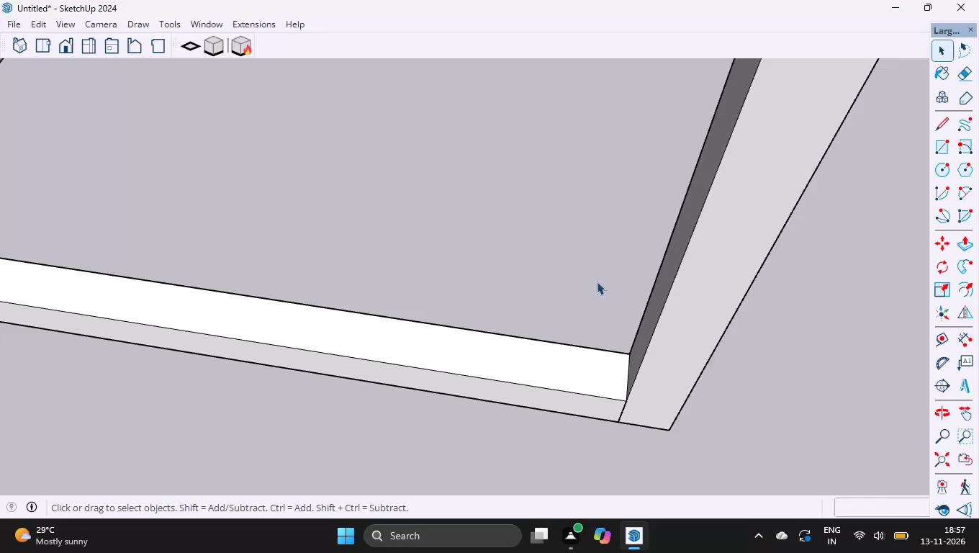
# Erase the seam lines and leftover centre line at the frame's bottom end corner, on its front face and underside.
pyautogui.press('r')
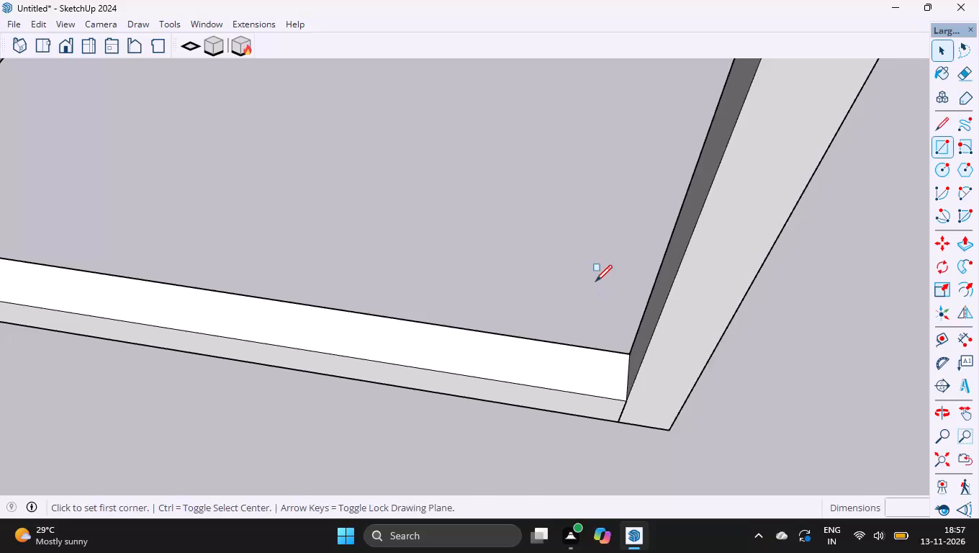
pyautogui.press('e')
pyautogui.press('e')
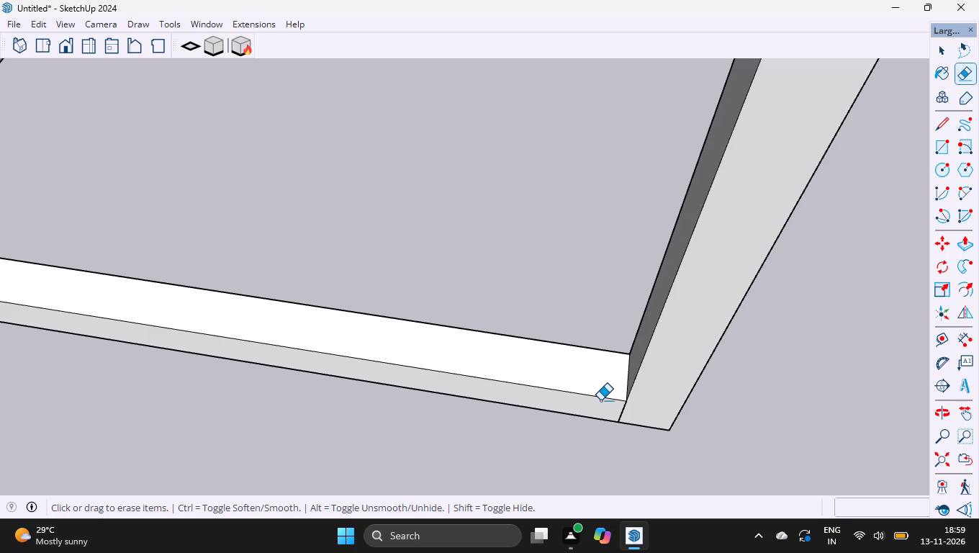
pyautogui.moveTo(602, 441); pyautogui.dragTo(621, 345, button='middle')
pyautogui.moveTo(621, 345); pyautogui.dragTo(621, 343, button='middle')
pyautogui.scroll(4, 643, 425)
pyautogui.moveTo(634, 421); pyautogui.dragTo(651, 299, button='middle')
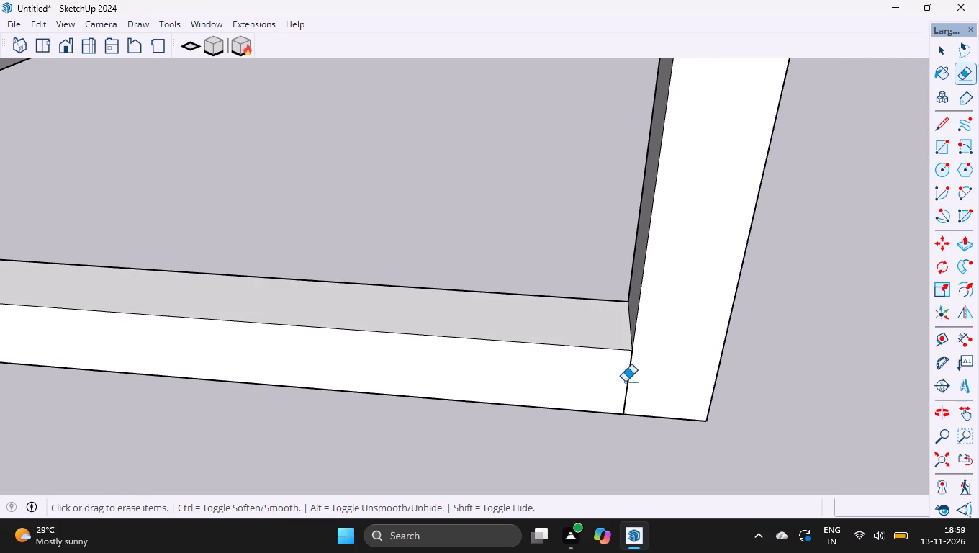
pyautogui.moveTo(621, 379); pyautogui.dragTo(631, 383)
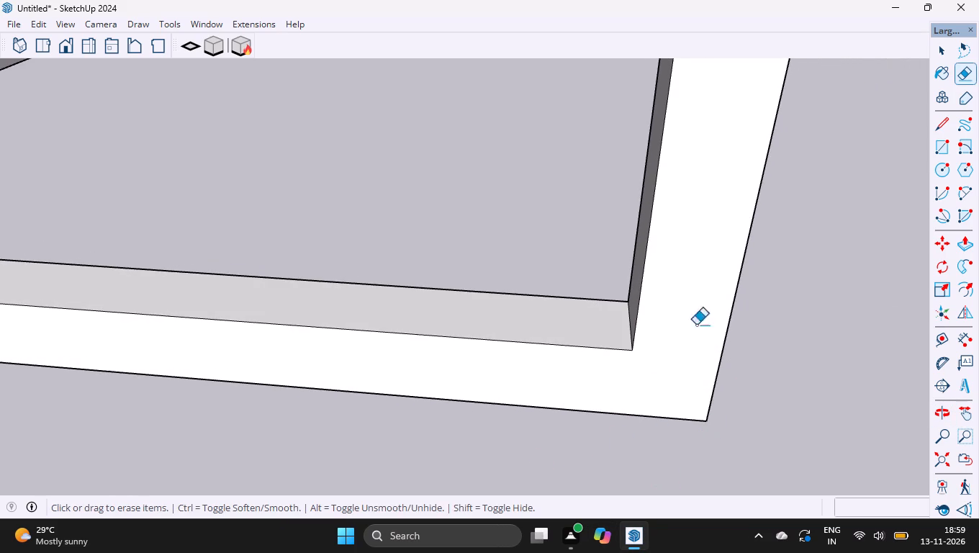
pyautogui.scroll(-14, 681, 313)
pyautogui.moveTo(692, 398); pyautogui.dragTo(810, 0, button='middle')
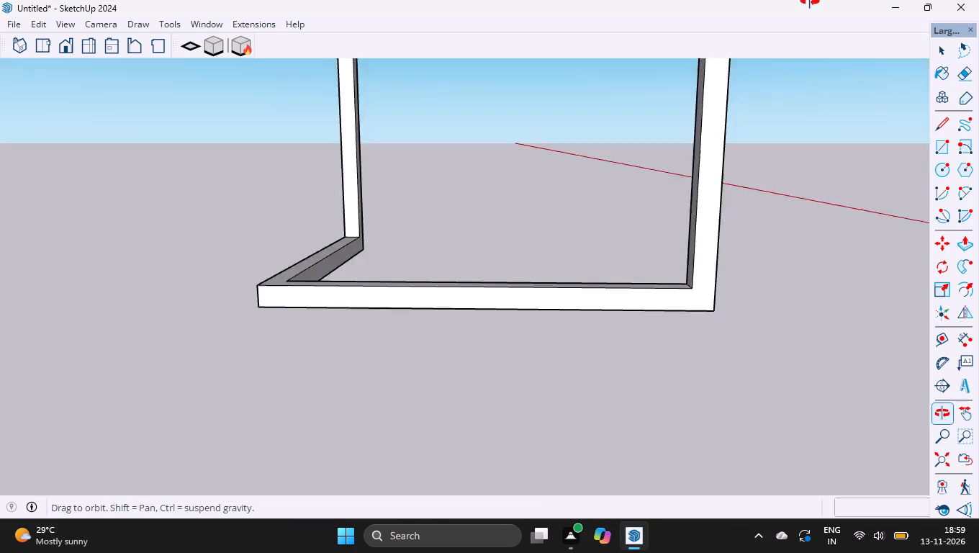
pyautogui.moveTo(810, 0); pyautogui.dragTo(821, 0, button='middle')
pyautogui.scroll(18, 717, 251)
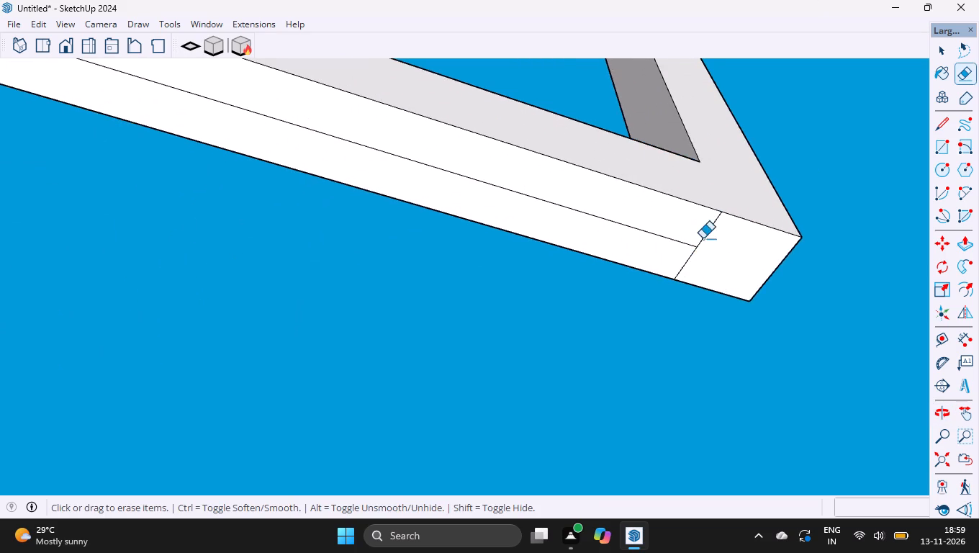
pyautogui.scroll(2, 703, 238)
pyautogui.moveTo(708, 264); pyautogui.dragTo(703, 256)
# Erase the remaining centre lines running along the frame's outer face and around the corner of its top face.
pyautogui.scroll(-12, 700, 127)
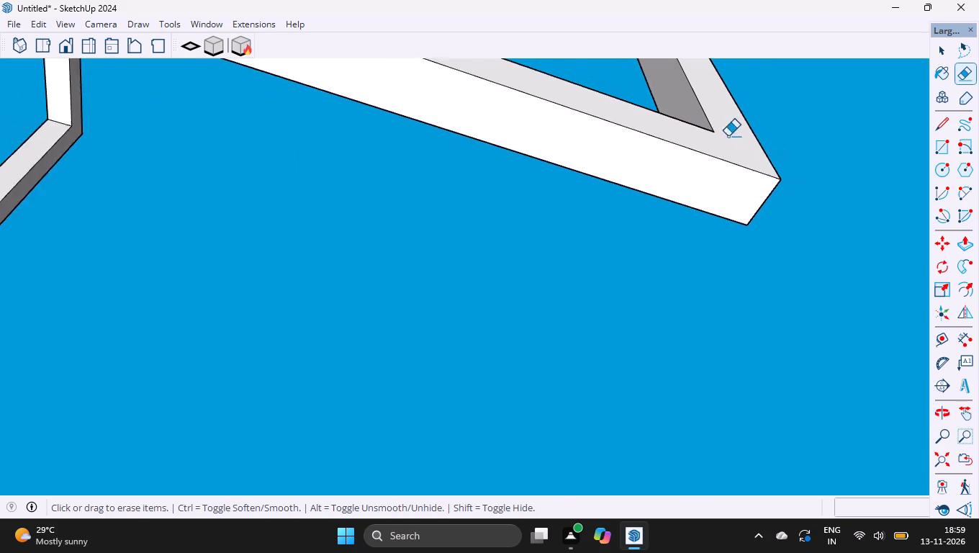
pyautogui.scroll(-9, 728, 136)
pyautogui.scroll(11, 209, 237)
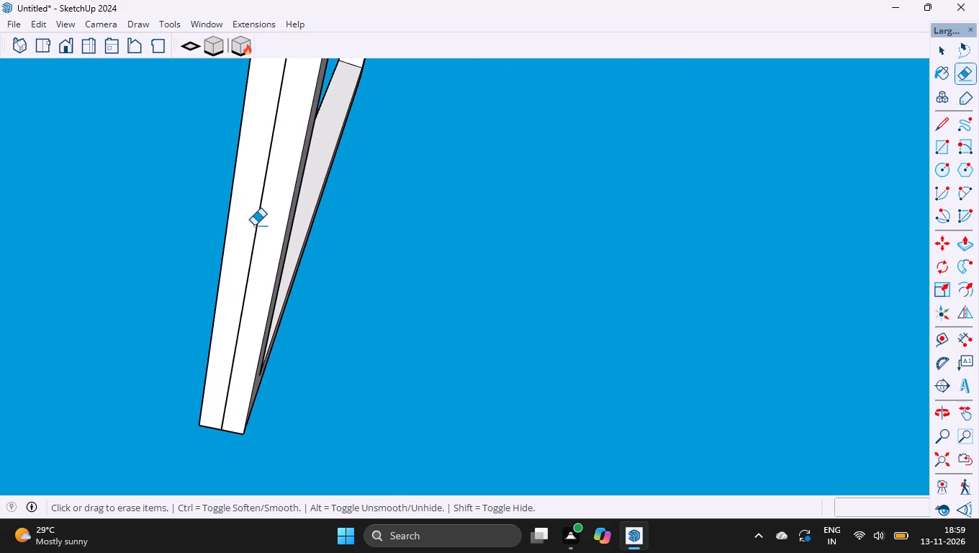
pyautogui.moveTo(247, 215); pyautogui.dragTo(263, 225)
pyautogui.scroll(-18, 299, 216)
pyautogui.moveTo(360, 114); pyautogui.dragTo(438, 422, button='middle')
pyautogui.moveTo(365, 210); pyautogui.dragTo(585, 379, button='middle')
pyautogui.scroll(2, 513, 214)
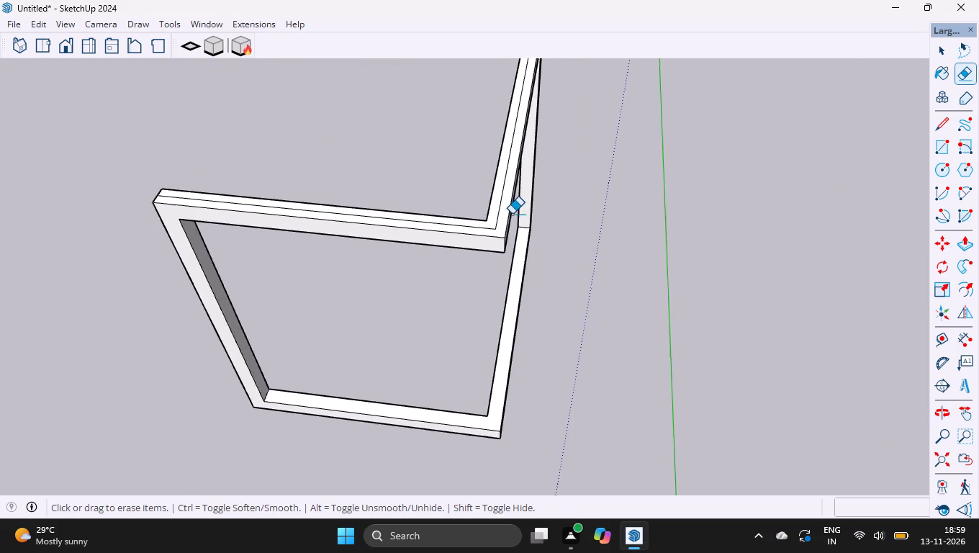
pyautogui.scroll(16, 512, 214)
pyautogui.moveTo(486, 254); pyautogui.dragTo(480, 245)
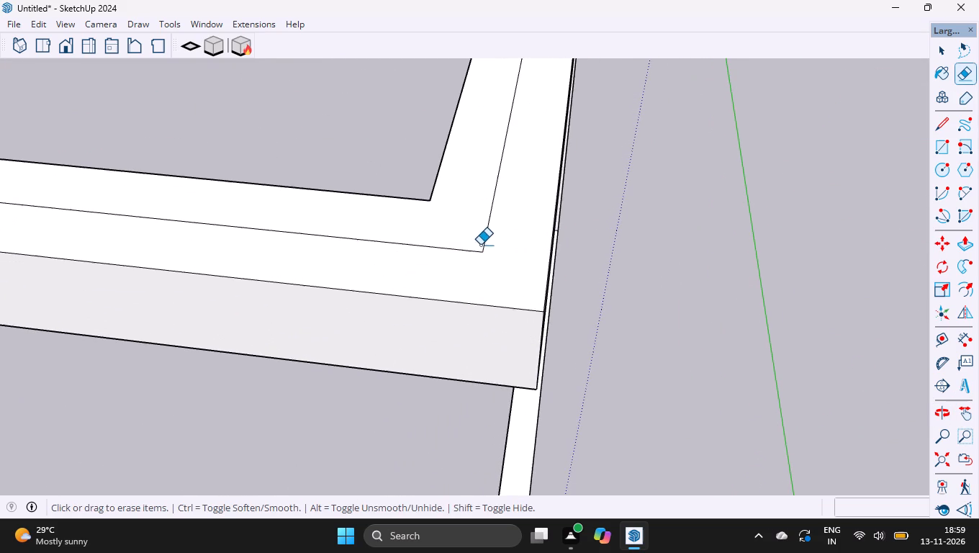
pyautogui.moveTo(480, 245); pyautogui.dragTo(478, 243)
# Erase the centre lines on the outer faces of both end posts and the seam at one post's foot.
pyautogui.scroll(-15, 520, 252)
pyautogui.moveTo(232, 222); pyautogui.dragTo(741, 180, button='middle')
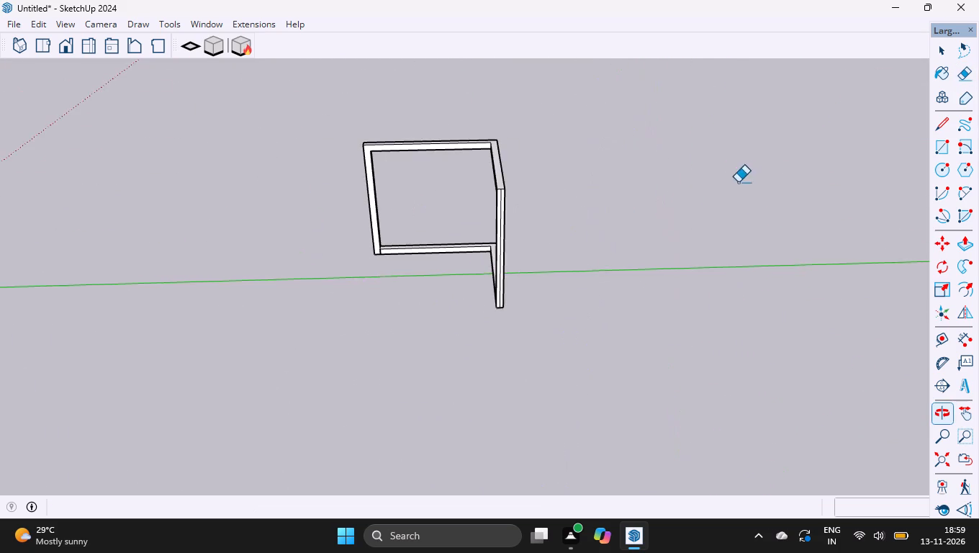
pyautogui.scroll(14, 507, 186)
pyautogui.click(498, 212)
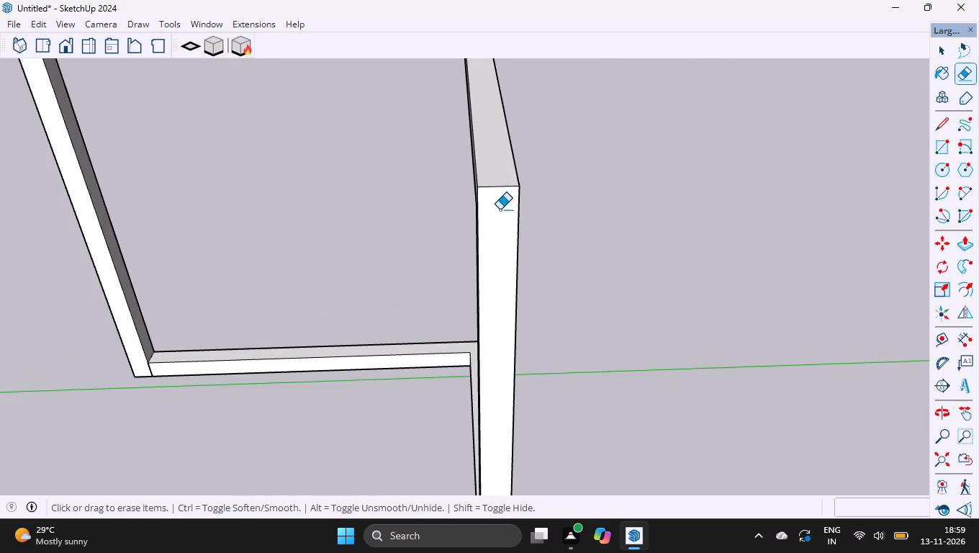
pyautogui.moveTo(495, 190); pyautogui.dragTo(771, 156, button='middle')
pyautogui.scroll(-9, 626, 148)
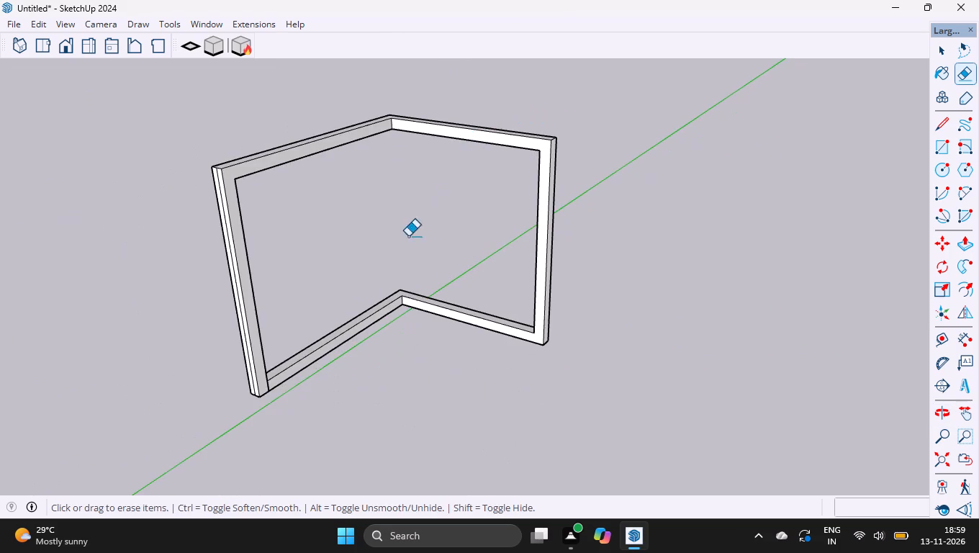
pyautogui.scroll(18, 268, 374)
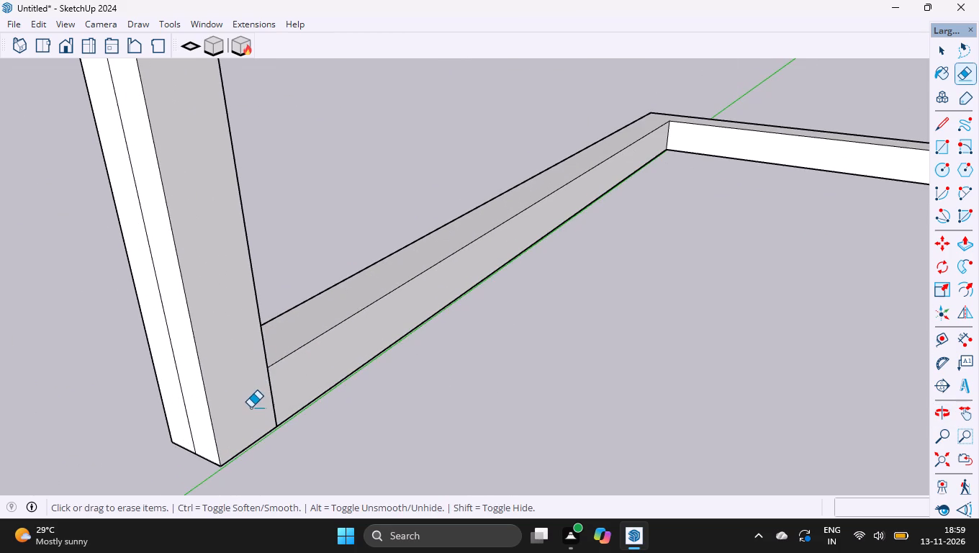
pyautogui.moveTo(253, 408); pyautogui.dragTo(286, 388)
pyautogui.click(180, 380)
# Draw a 2 1/2" by 2 1/2" square on the bottom rail's top face where the two legs meet.
pyautogui.scroll(-10, 417, 312)
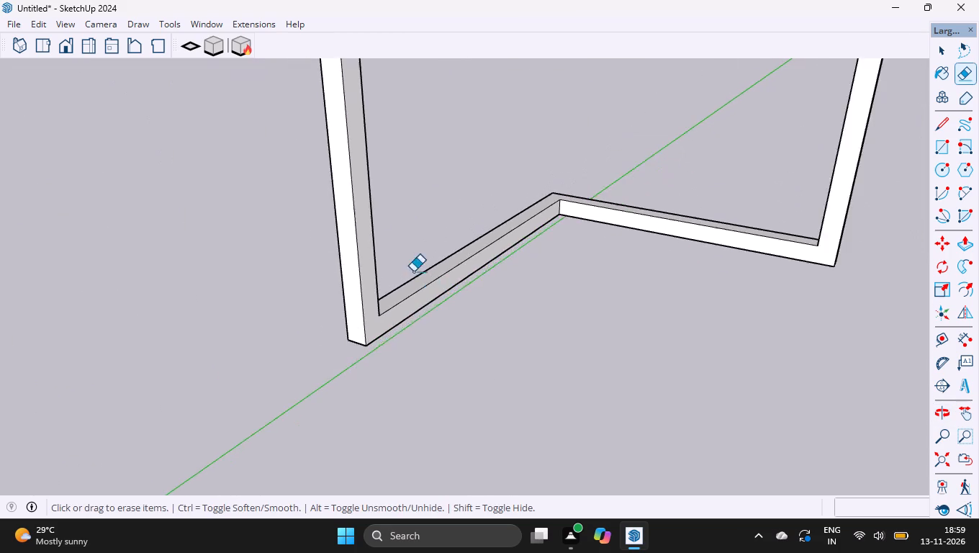
pyautogui.scroll(-11, 413, 271)
pyautogui.moveTo(358, 262); pyautogui.dragTo(939, 224, button='middle')
pyautogui.moveTo(507, 207); pyautogui.dragTo(654, 361, button='middle')
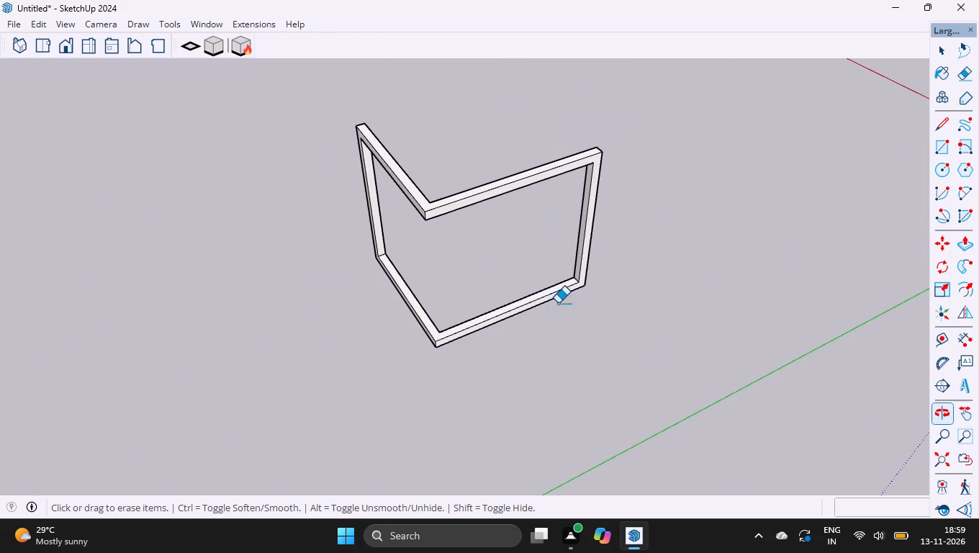
pyautogui.scroll(5, 451, 253)
pyautogui.scroll(4, 398, 322)
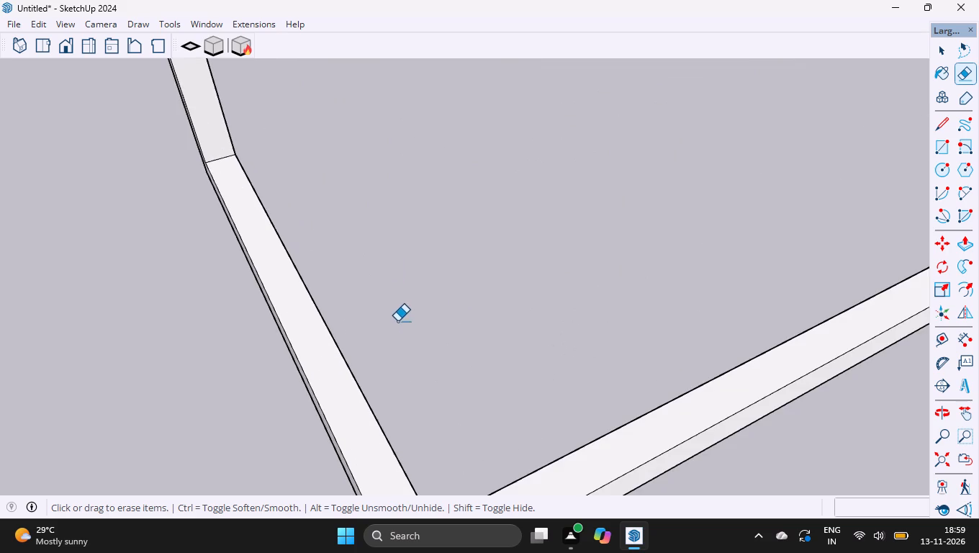
pyautogui.scroll(2, 386, 237)
pyautogui.scroll(-5, 392, 221)
pyautogui.press('r')
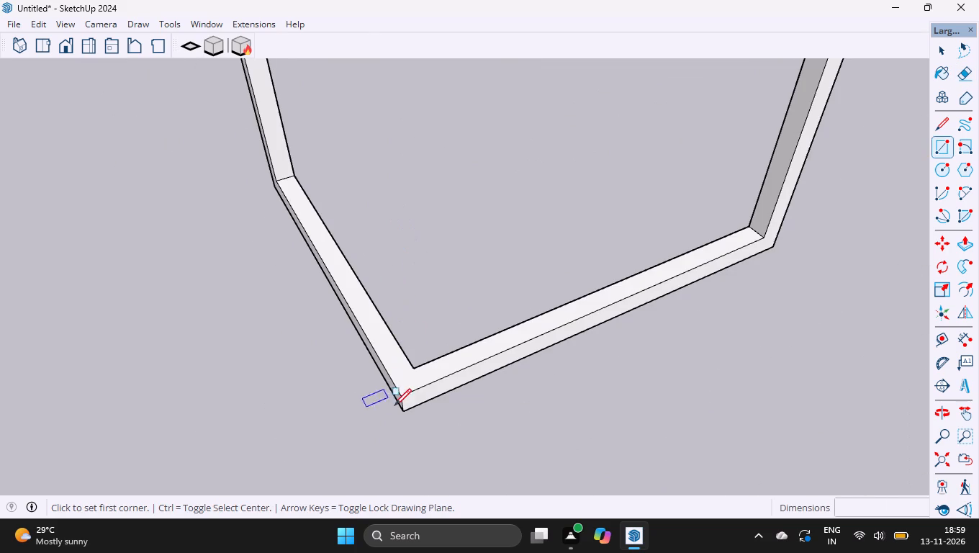
pyautogui.scroll(6, 403, 397)
pyautogui.click(404, 394)
pyautogui.click(423, 343)
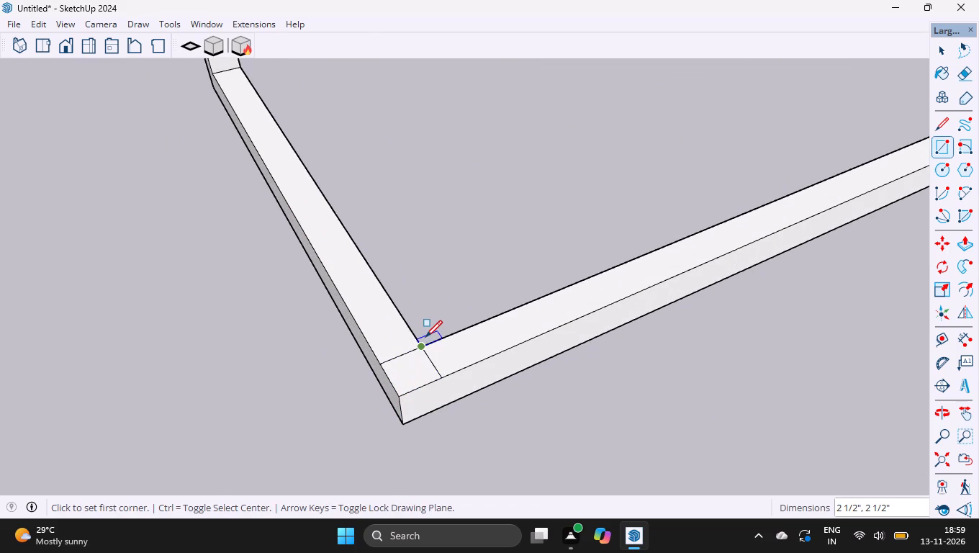
# Push/Pull the corner square up 3' 7" to form the frame's vertical corner post.
pyautogui.press('p')
pyautogui.click(416, 360)
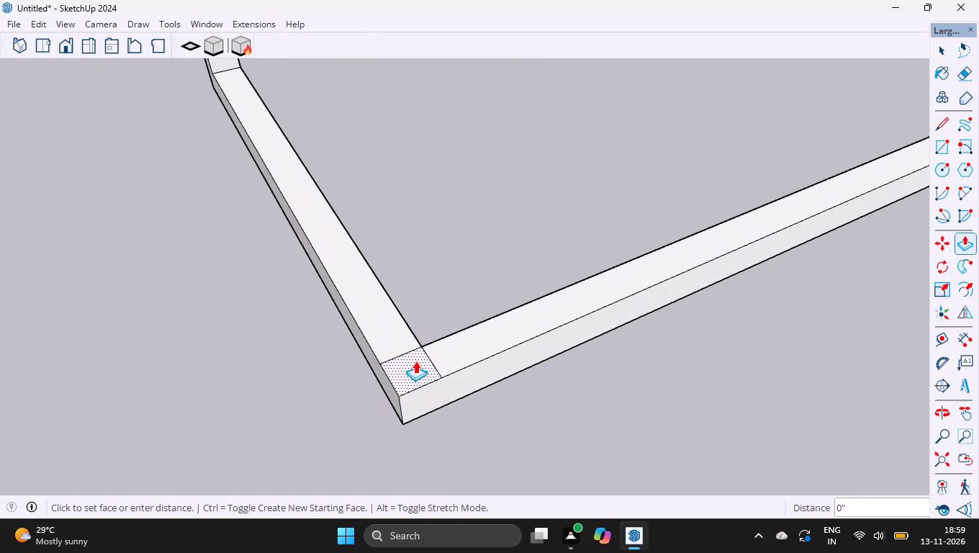
pyautogui.press('3')
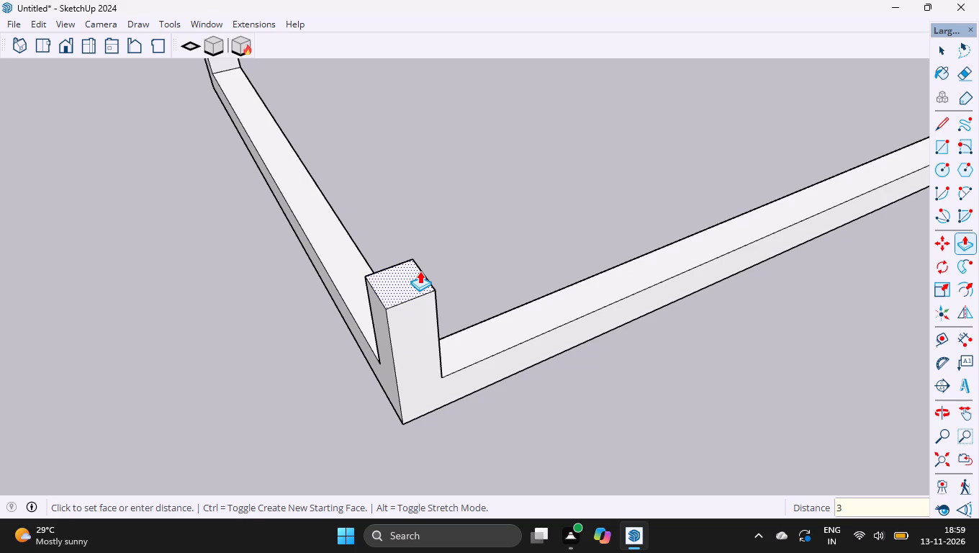
pyautogui.press("'")
pyautogui.write('7"')
pyautogui.press('Return')
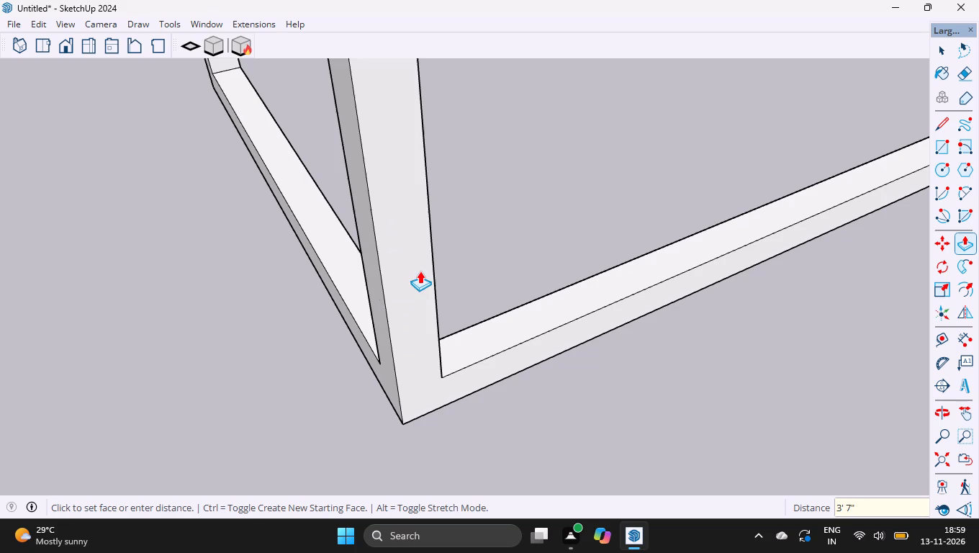
# Erase the seam lines where the new corner post meets the top rail, on both outer faces.
pyautogui.press('e')
pyautogui.scroll(-6, 417, 298)
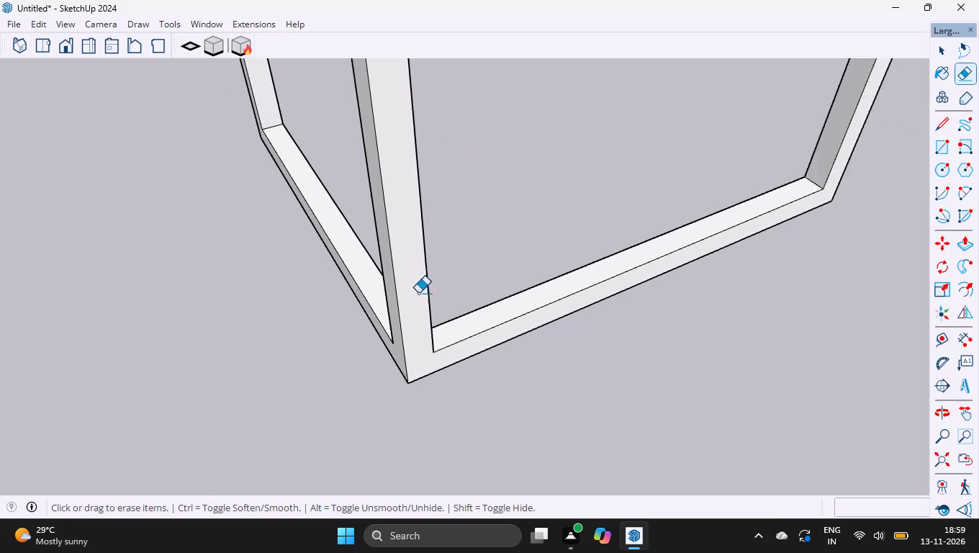
pyautogui.scroll(-5, 418, 293)
pyautogui.scroll(-9, 395, 206)
pyautogui.scroll(10, 404, 166)
pyautogui.moveTo(374, 129); pyautogui.dragTo(368, 184)
pyautogui.moveTo(315, 161); pyautogui.dragTo(552, 114, button='middle')
pyautogui.scroll(-4, 520, 207)
pyautogui.scroll(5, 537, 153)
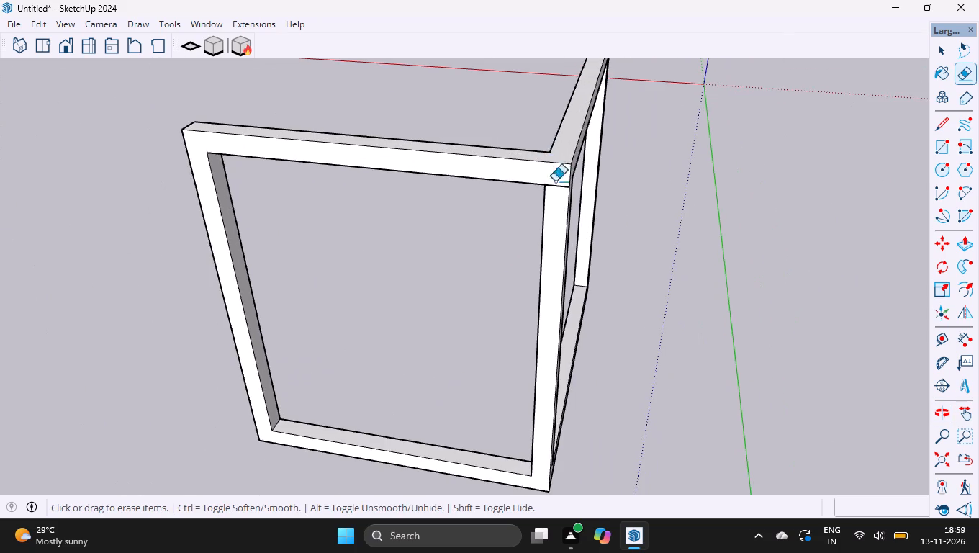
pyautogui.scroll(3, 551, 140)
pyautogui.scroll(4, 590, 349)
pyautogui.moveTo(585, 328); pyautogui.dragTo(600, 388)
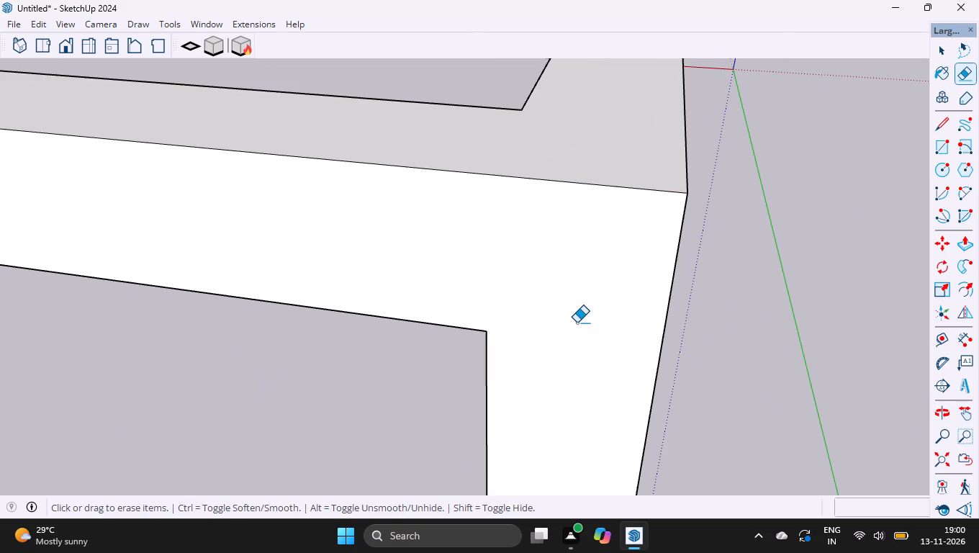
# Examine the corner post's joint with the top rail from the outer and inner sides.
pyautogui.press('space')
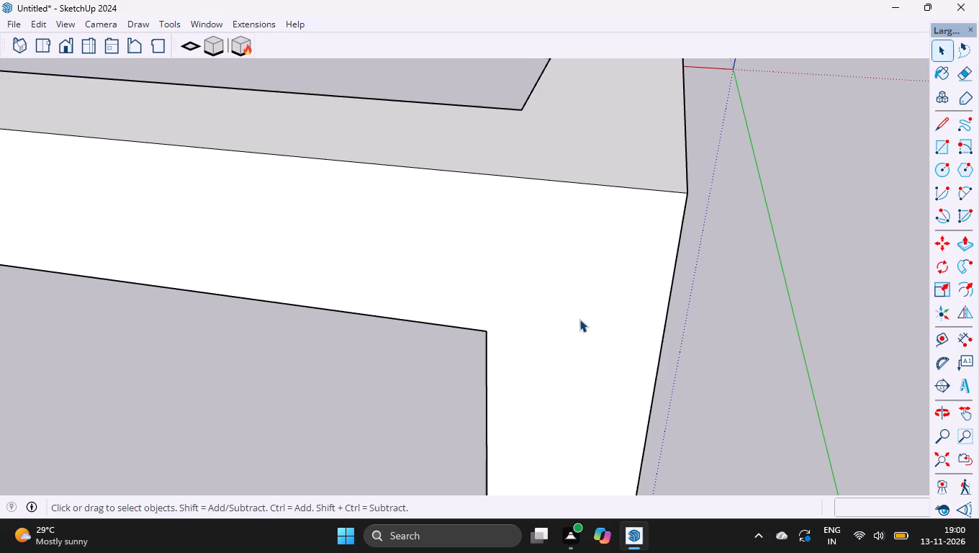
pyautogui.scroll(-3, 579, 319)
pyautogui.scroll(-3, 599, 212)
pyautogui.moveTo(556, 291); pyautogui.dragTo(978, 200, button='middle')
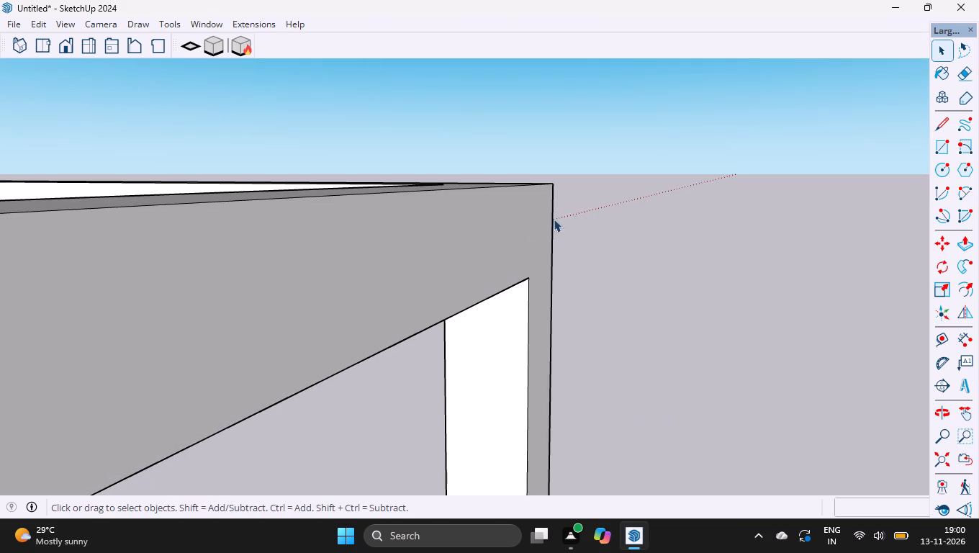
pyautogui.moveTo(529, 261); pyautogui.dragTo(397, 312, button='middle')
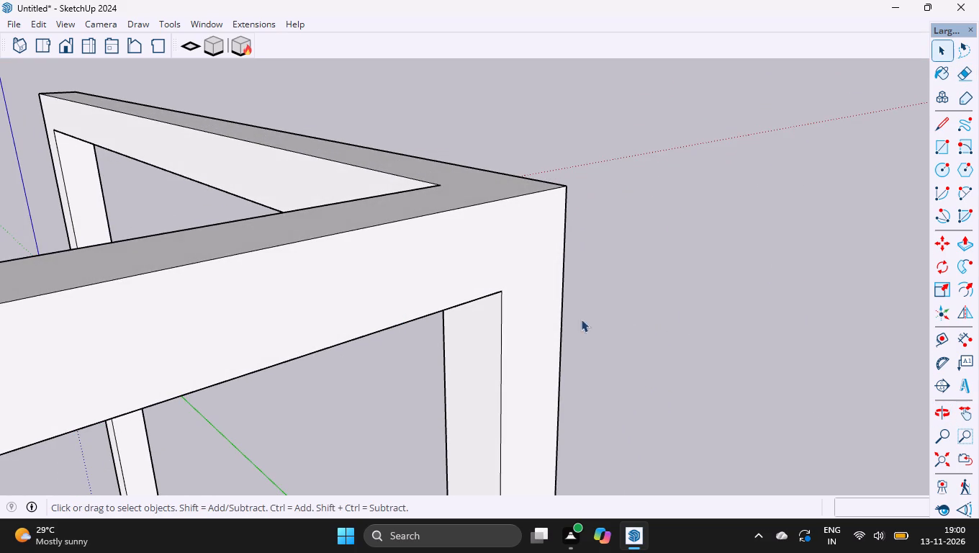
pyautogui.press('l')
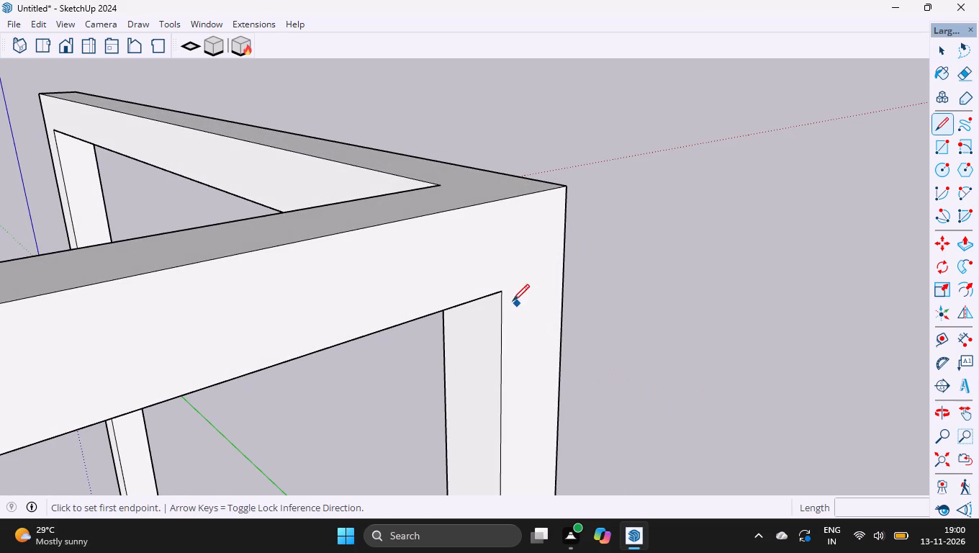
pyautogui.press('space')
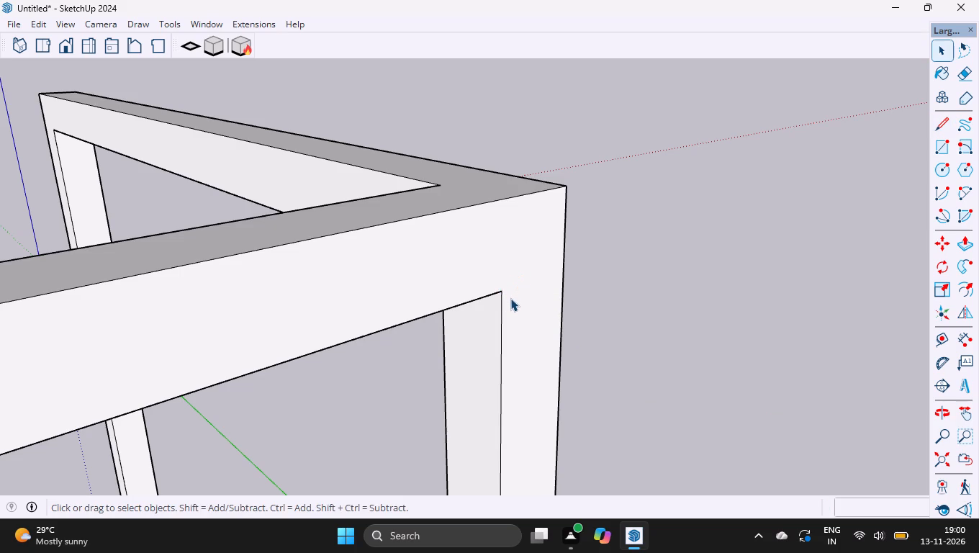
pyautogui.scroll(-1, 511, 297)
pyautogui.moveTo(514, 298); pyautogui.dragTo(978, 269, button='middle')
pyautogui.scroll(-4, 550, 158)
pyautogui.scroll(-4, 396, 275)
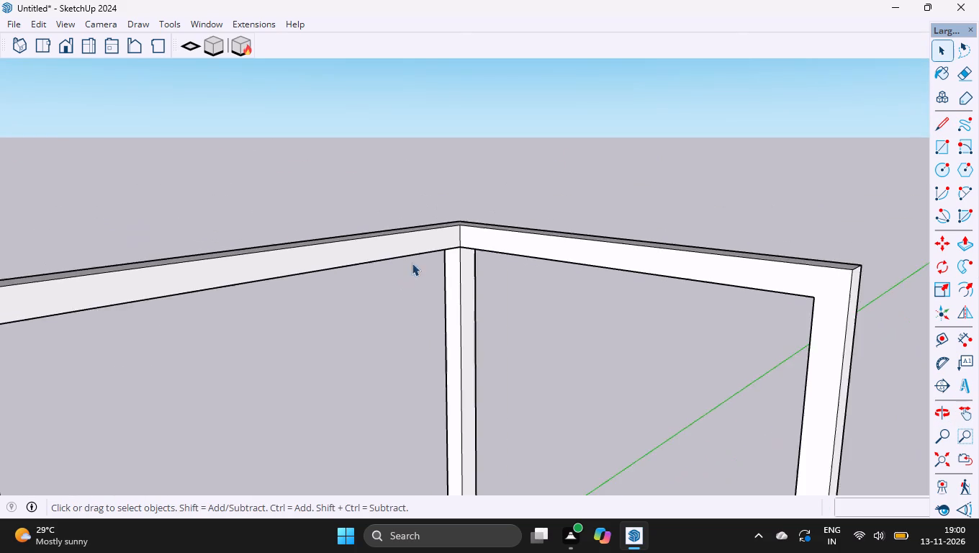
pyautogui.scroll(-4, 432, 226)
pyautogui.scroll(-5, 462, 168)
# Group all the connected geometry of the corner window frame, including its corner post.
pyautogui.moveTo(446, 246); pyautogui.dragTo(678, 294, button='middle')
pyautogui.scroll(5, 383, 406)
pyautogui.moveTo(465, 422); pyautogui.dragTo(550, 428, button='middle')
pyautogui.scroll(9, 431, 324)
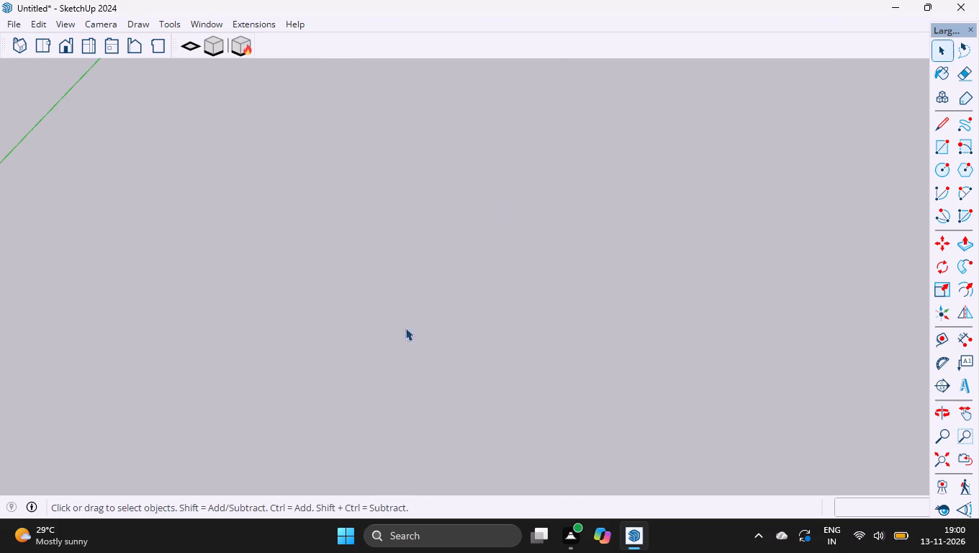
pyautogui.scroll(-4, 493, 235)
pyautogui.doubleClick(458, 269)
pyautogui.tripleClick(458, 269)
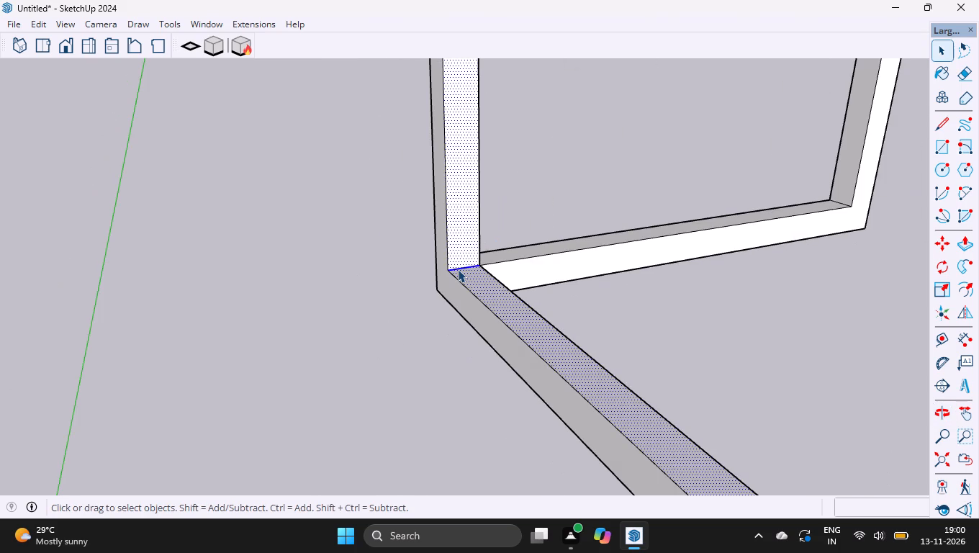
pyautogui.rightClick(458, 269)
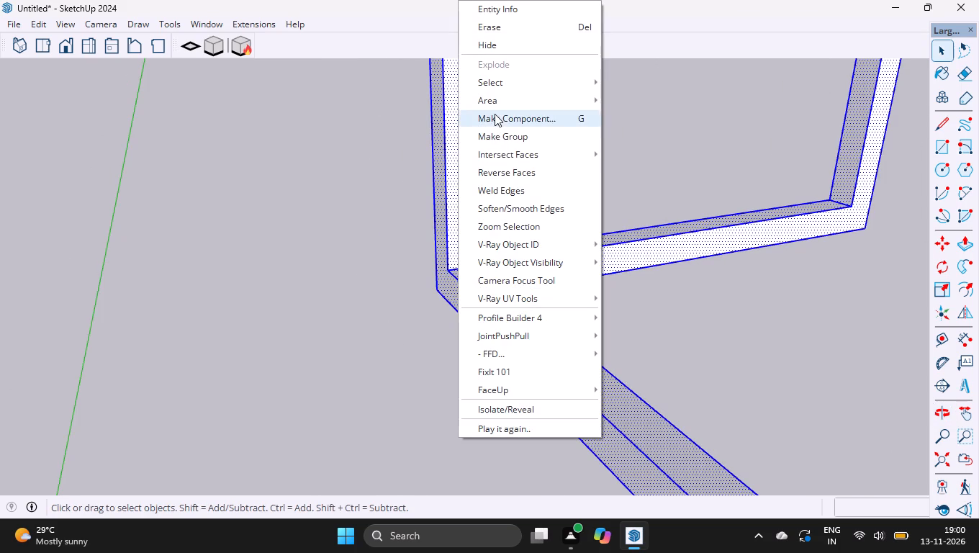
pyautogui.click(502, 137)
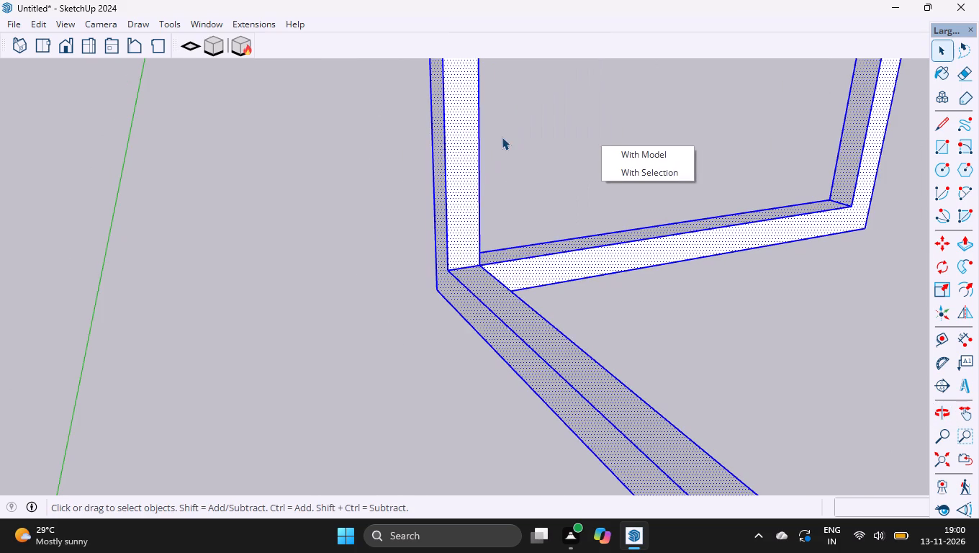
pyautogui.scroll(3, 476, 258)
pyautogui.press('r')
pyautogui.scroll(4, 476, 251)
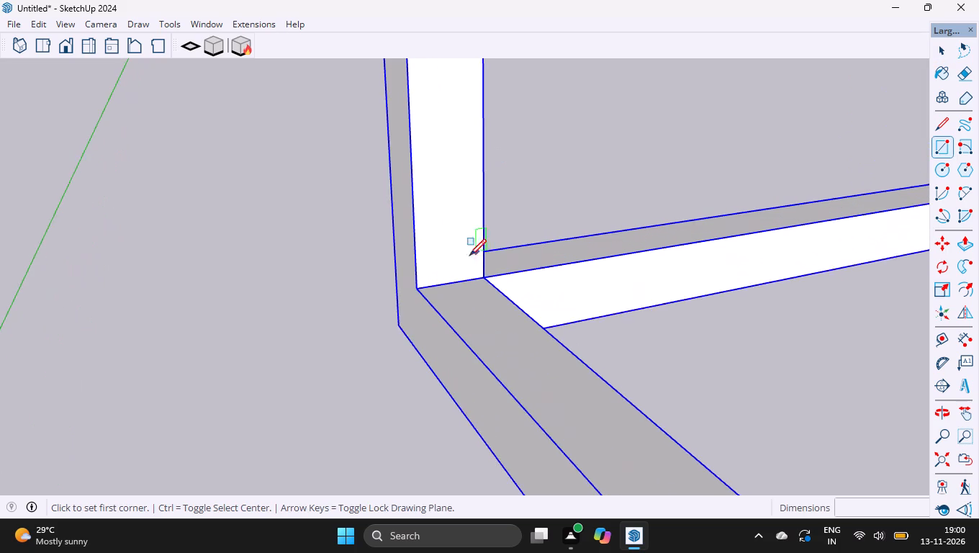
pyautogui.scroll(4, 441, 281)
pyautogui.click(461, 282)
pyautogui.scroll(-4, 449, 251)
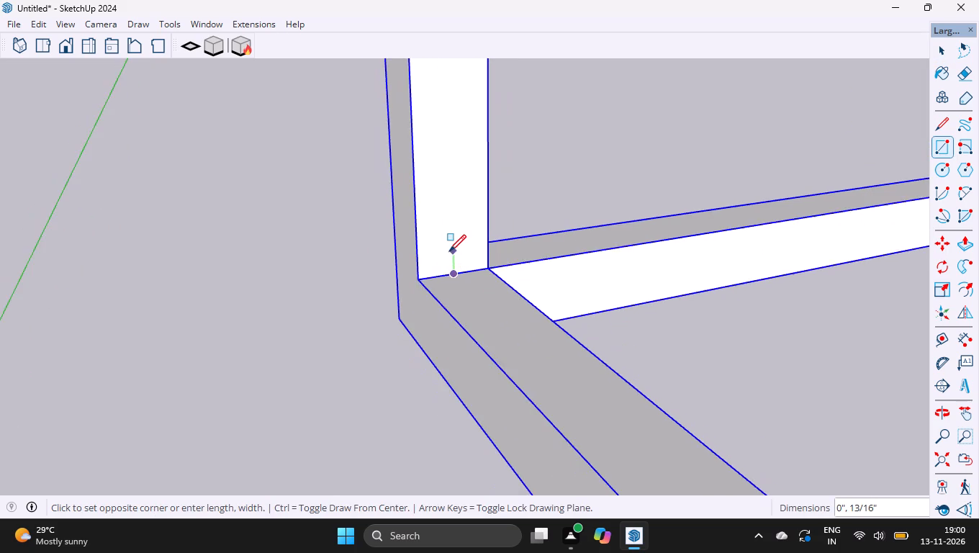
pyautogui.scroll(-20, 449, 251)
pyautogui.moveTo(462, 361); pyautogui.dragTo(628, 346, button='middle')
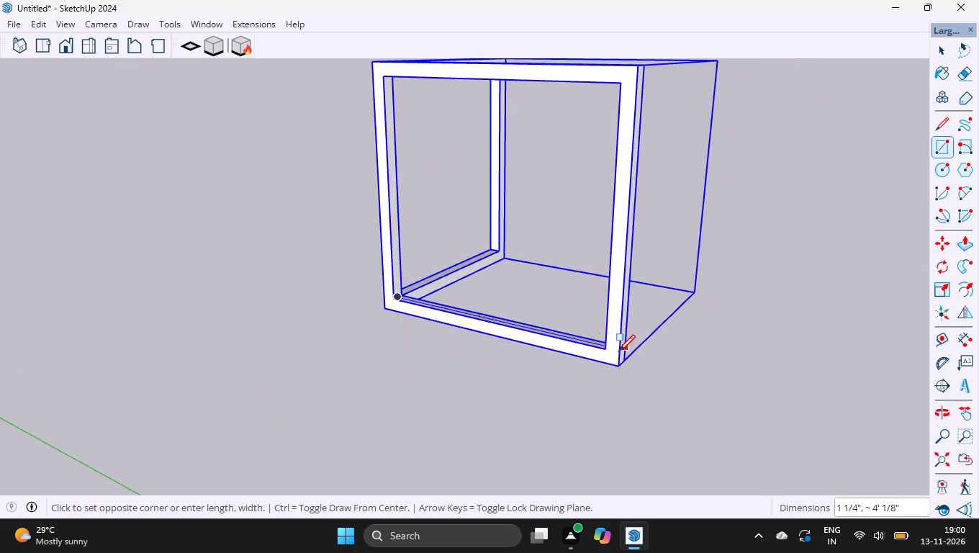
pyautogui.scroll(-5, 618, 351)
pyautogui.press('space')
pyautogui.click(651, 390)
# Draw a rectangle about 3' 9 5/8" by 3' 7" filling one leg's opening, between the midpoints of the frame's depth at opposite inner corners.
pyautogui.scroll(4, 450, 266)
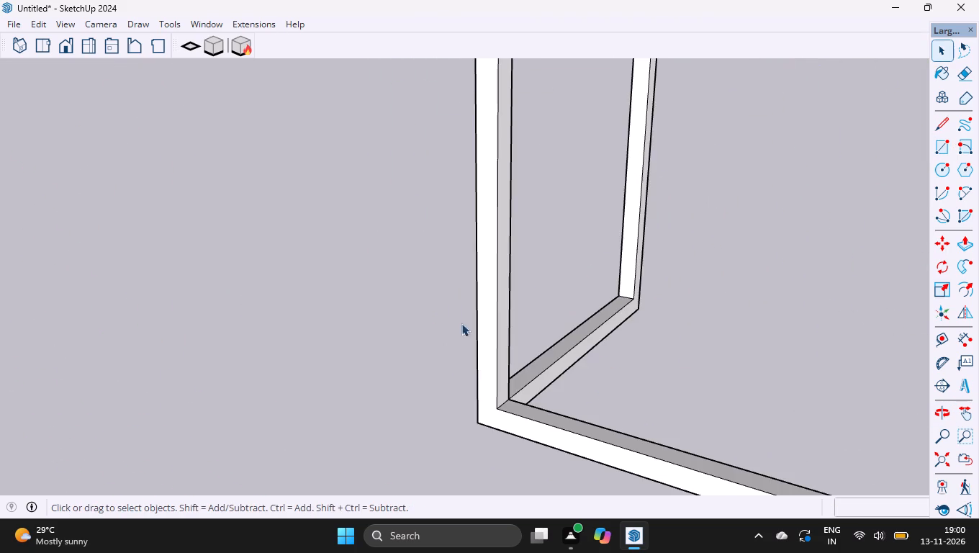
pyautogui.scroll(8, 513, 419)
pyautogui.press('r')
pyautogui.scroll(5, 485, 382)
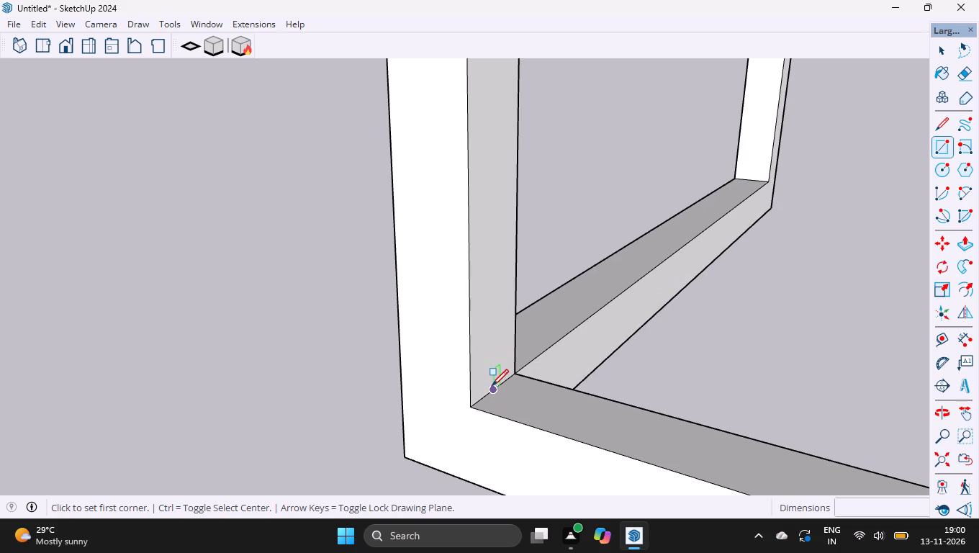
pyautogui.click(492, 386)
pyautogui.scroll(-20, 490, 371)
pyautogui.scroll(-7, 490, 371)
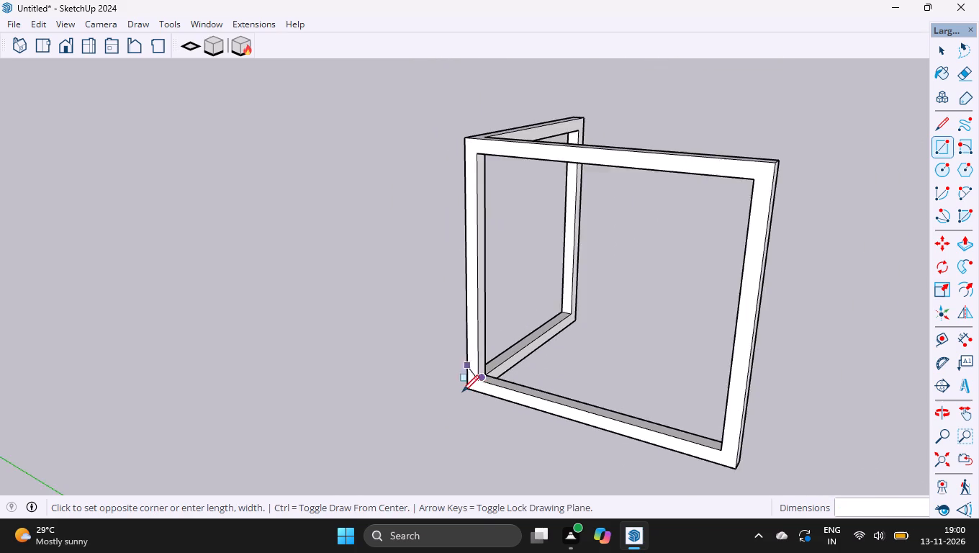
pyautogui.scroll(5, 605, 287)
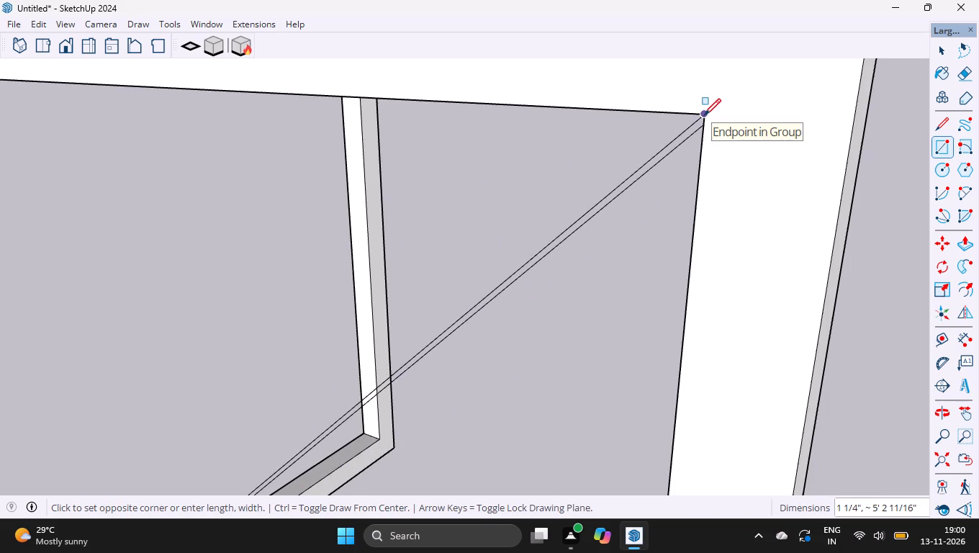
pyautogui.moveTo(709, 111); pyautogui.dragTo(962, 76, button='middle')
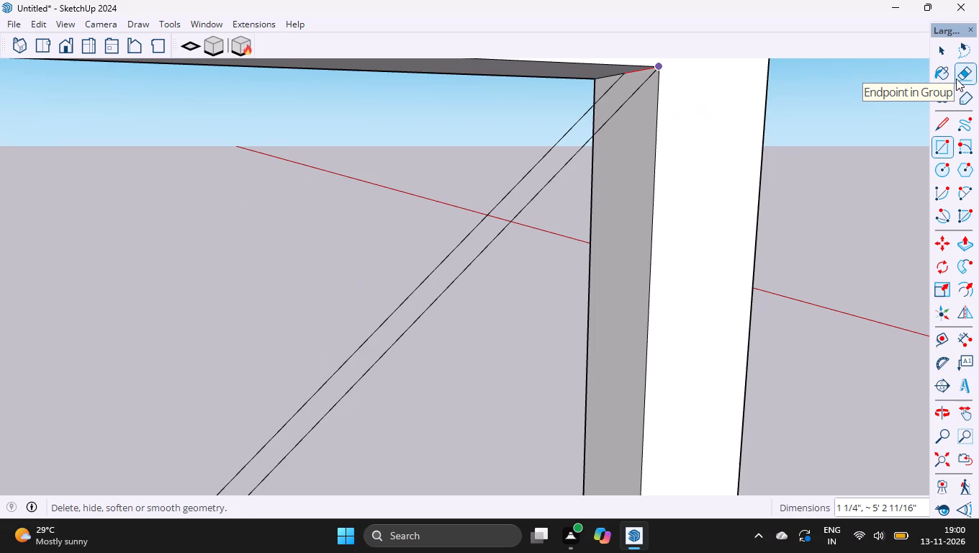
pyautogui.press('Up')
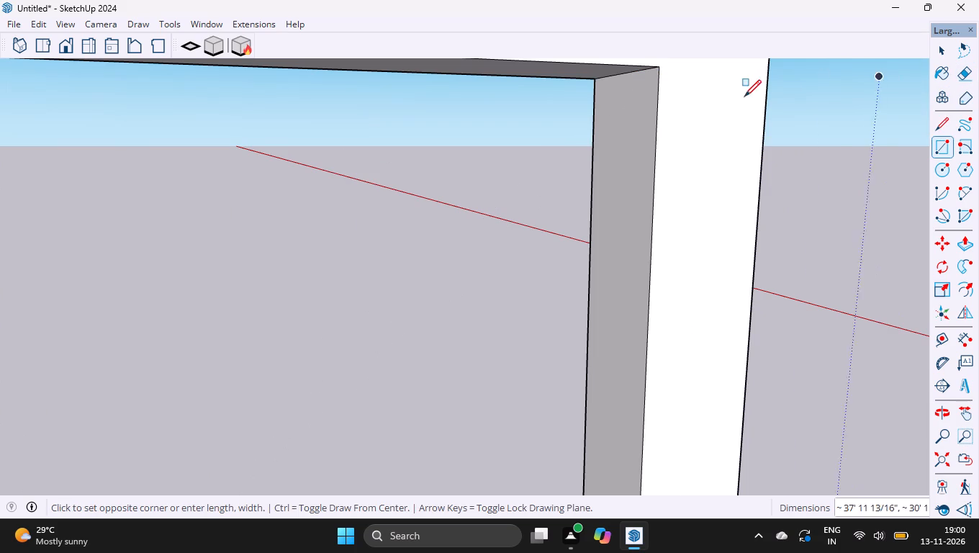
pyautogui.scroll(-10, 670, 197)
pyautogui.scroll(-5, 731, 76)
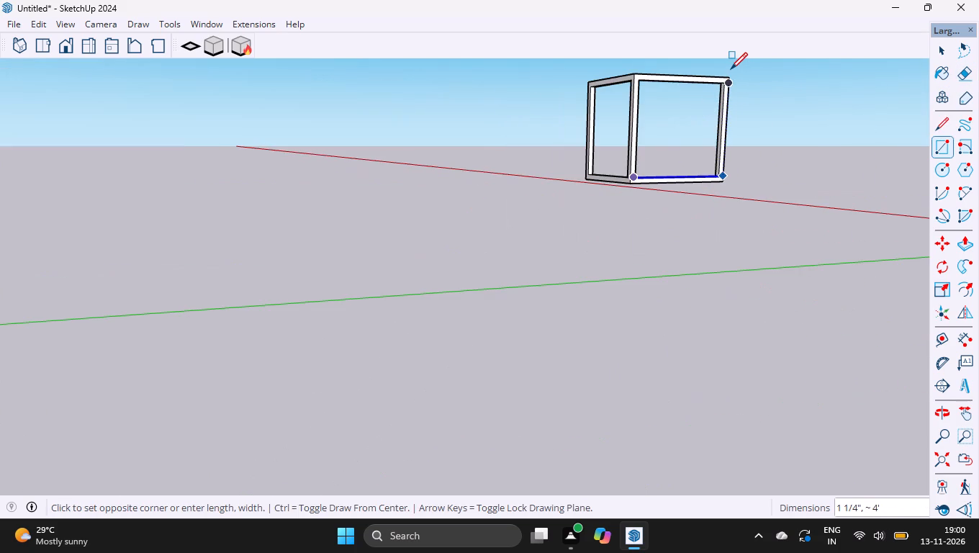
pyautogui.press('Left')
pyautogui.press('Right')
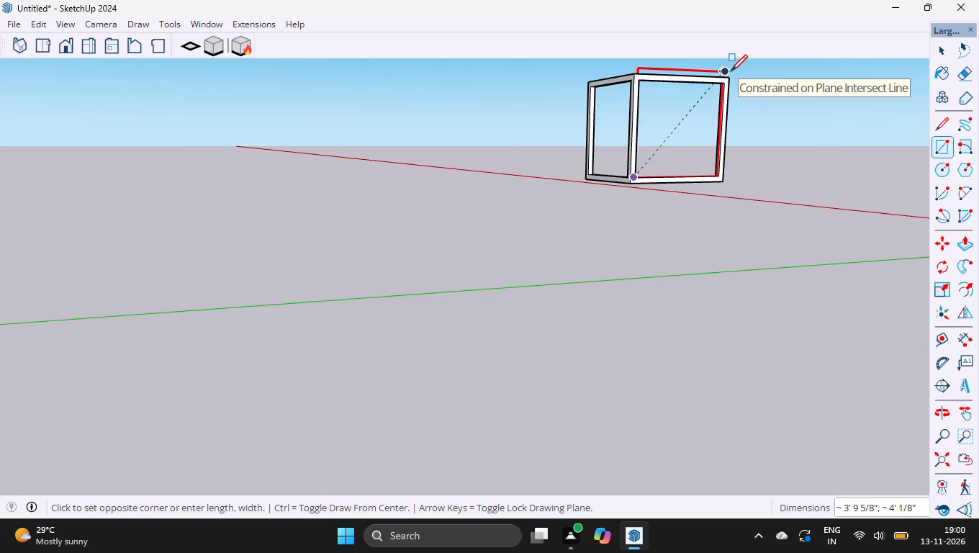
pyautogui.scroll(2, 731, 71)
pyautogui.moveTo(729, 76); pyautogui.dragTo(718, 95, button='middle')
pyautogui.scroll(4, 718, 95)
pyautogui.click(734, 91)
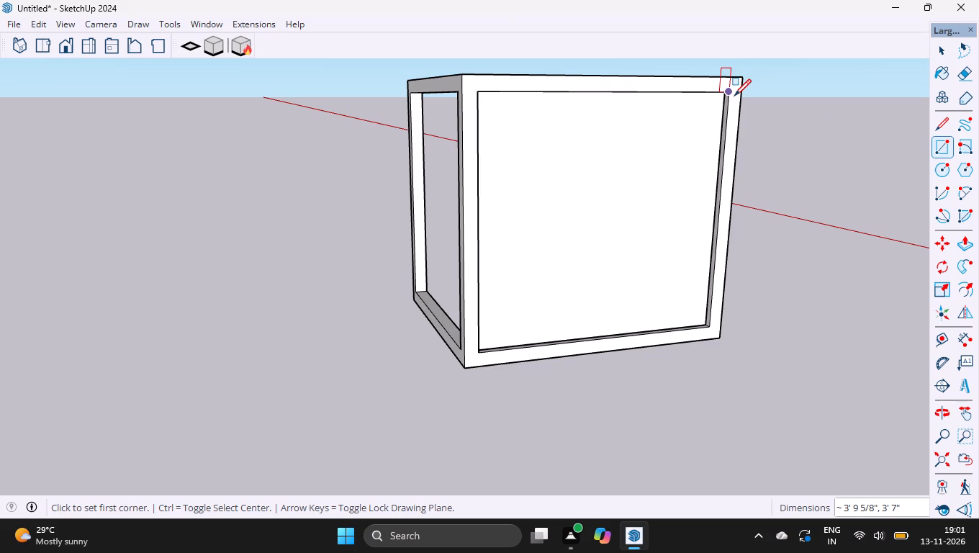
# Push/Pull the rectangle in the opening by 5 mm to form a glass pane.
pyautogui.press('p')
pyautogui.moveTo(612, 187); pyautogui.dragTo(708, 216, button='middle')
pyautogui.scroll(4, 568, 203)
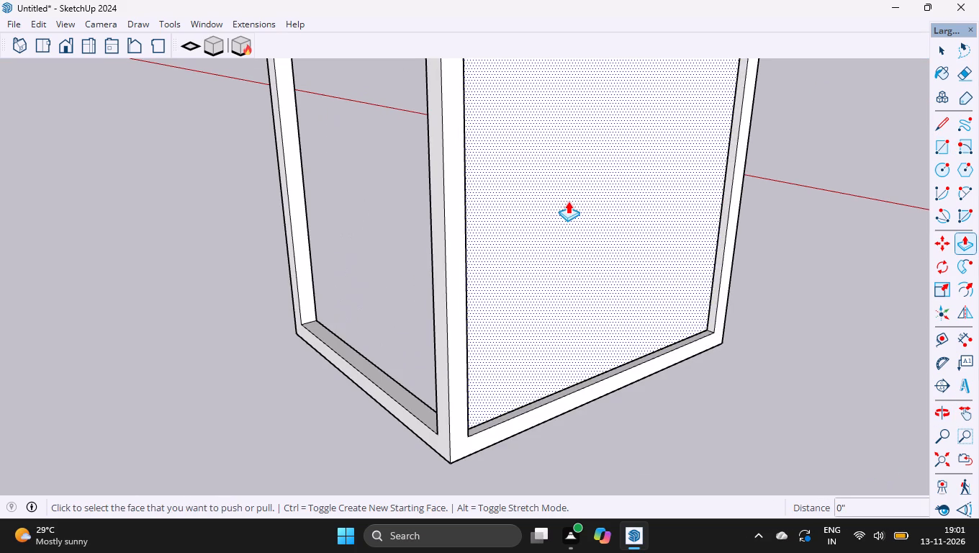
pyautogui.click(568, 201)
pyautogui.write('5mm')
pyautogui.press('Return')
# Group all faces and edges of the 5 mm glass pane.
pyautogui.press('space')
pyautogui.tripleClick(600, 216)
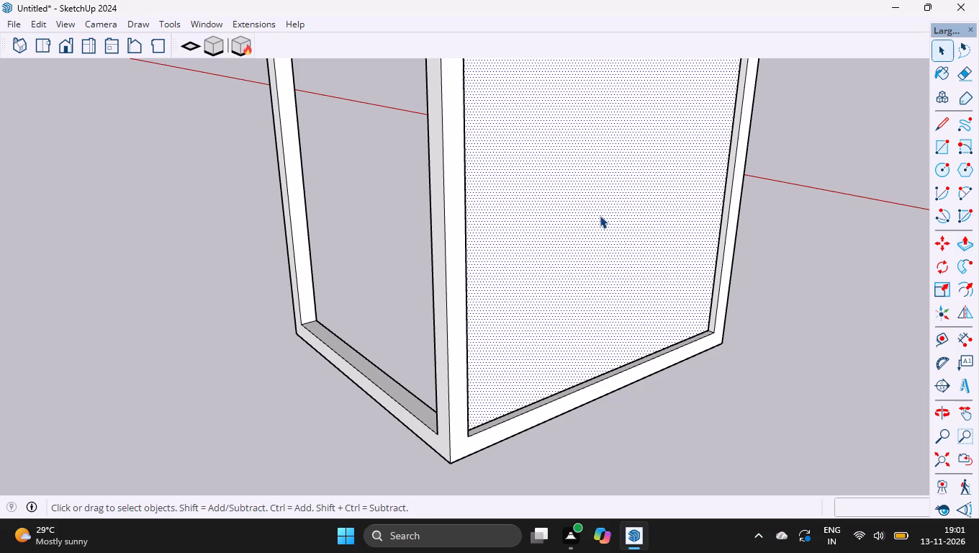
pyautogui.click(600, 215)
pyautogui.rightClick(602, 212)
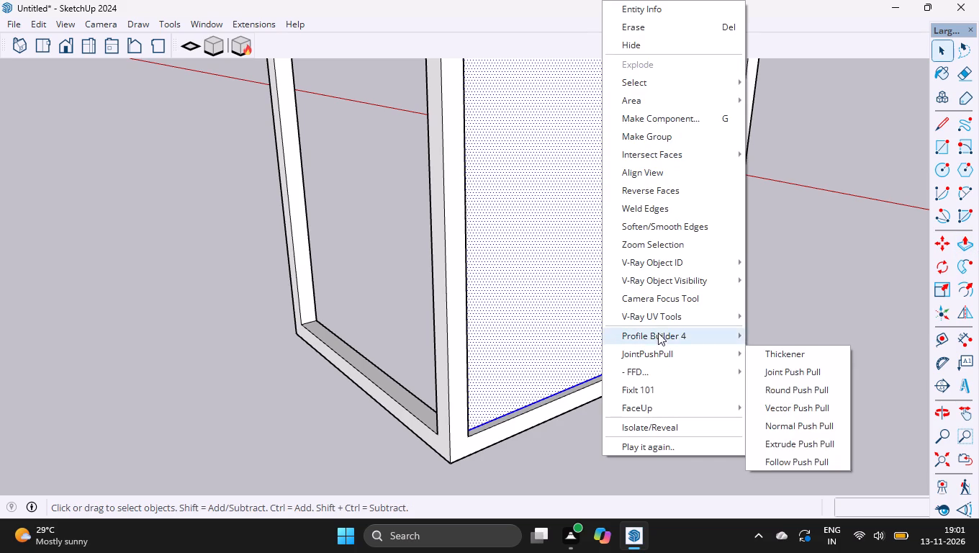
pyautogui.click(640, 138)
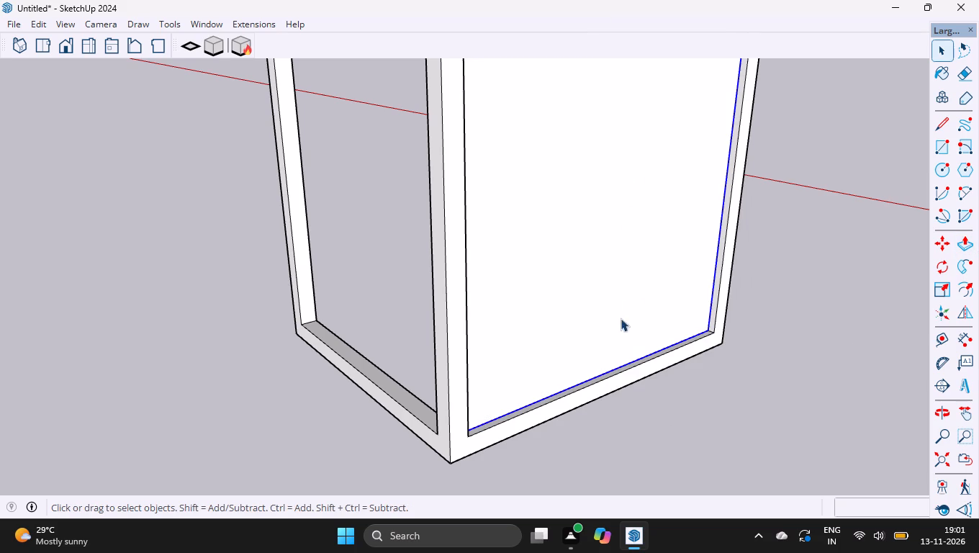
# Move the glass pane group 2.5 mm inward along the red axis and clear the selection.
pyautogui.scroll(7, 519, 359)
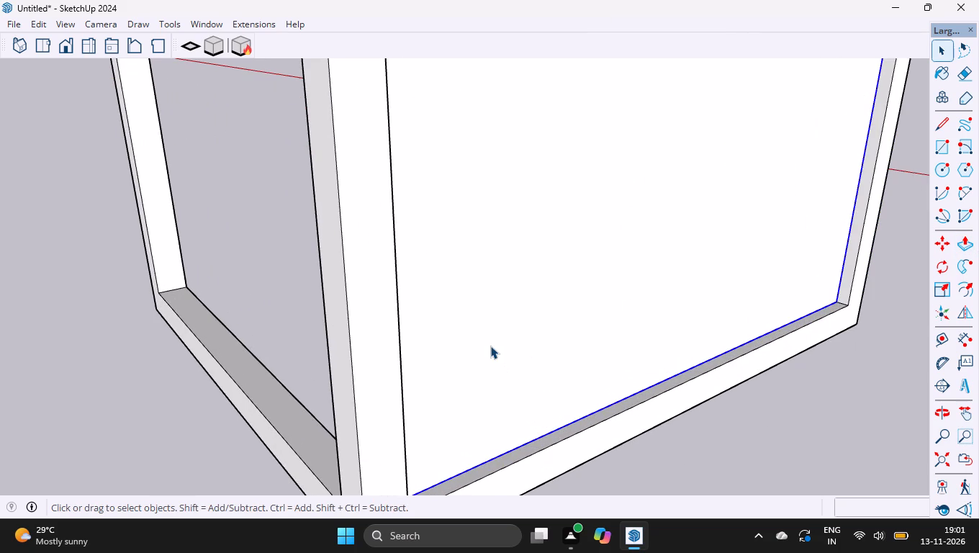
pyautogui.press('m')
pyautogui.click(527, 354)
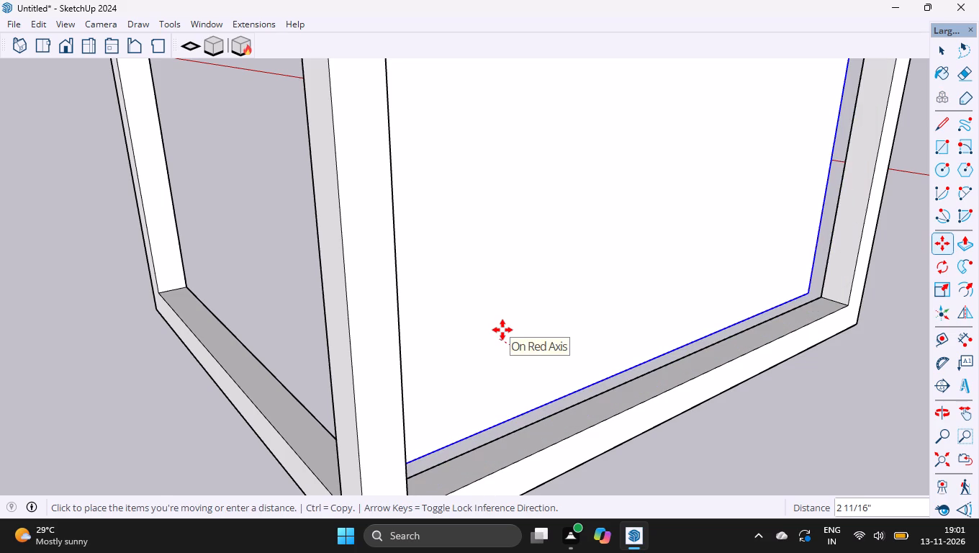
pyautogui.press('Right')
pyautogui.write('2.5mm')
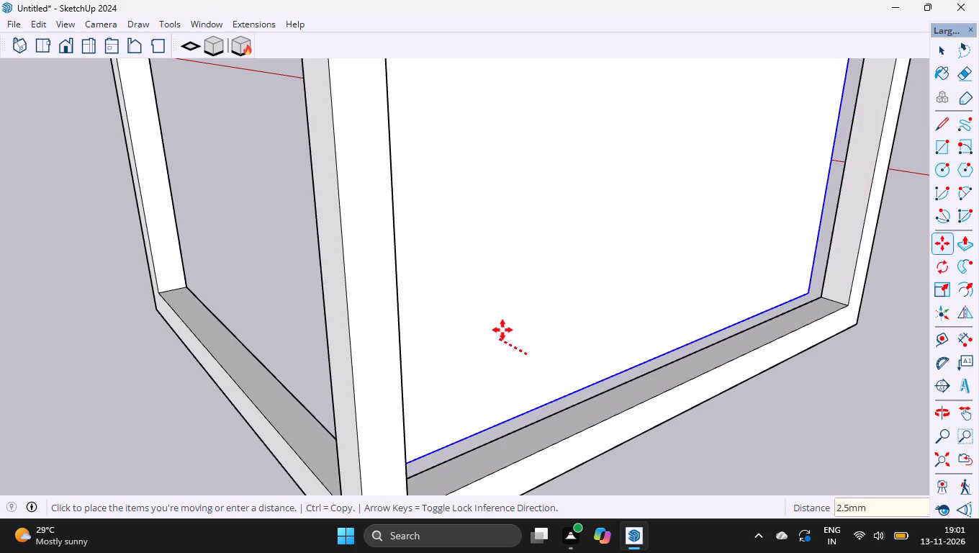
pyautogui.press('Return')
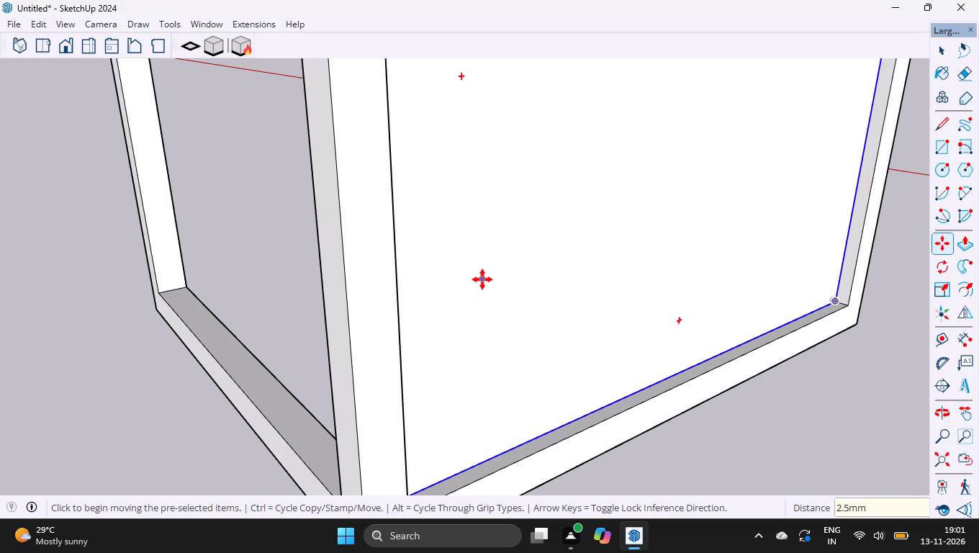
pyautogui.scroll(-4, 482, 279)
pyautogui.press('space')
pyautogui.scroll(-4, 510, 414)
pyautogui.click(192, 398)
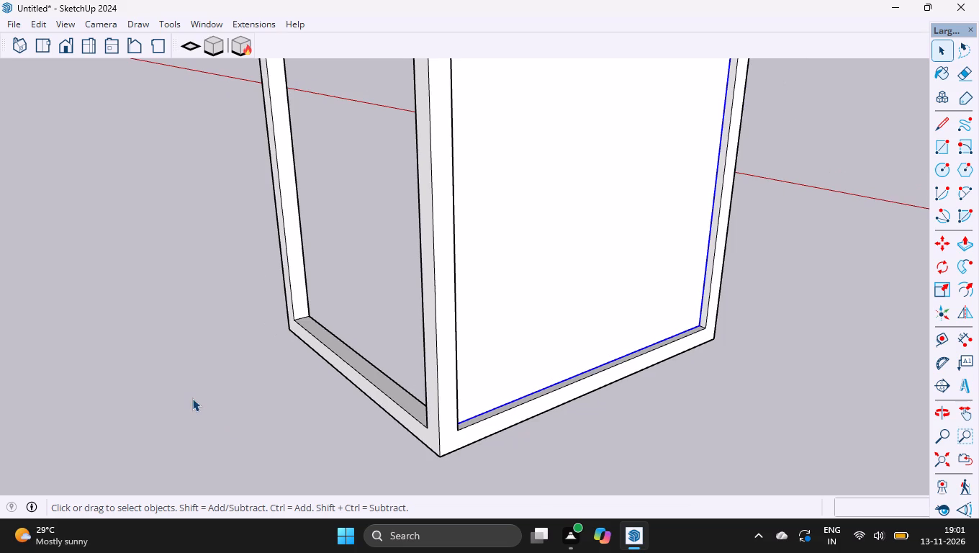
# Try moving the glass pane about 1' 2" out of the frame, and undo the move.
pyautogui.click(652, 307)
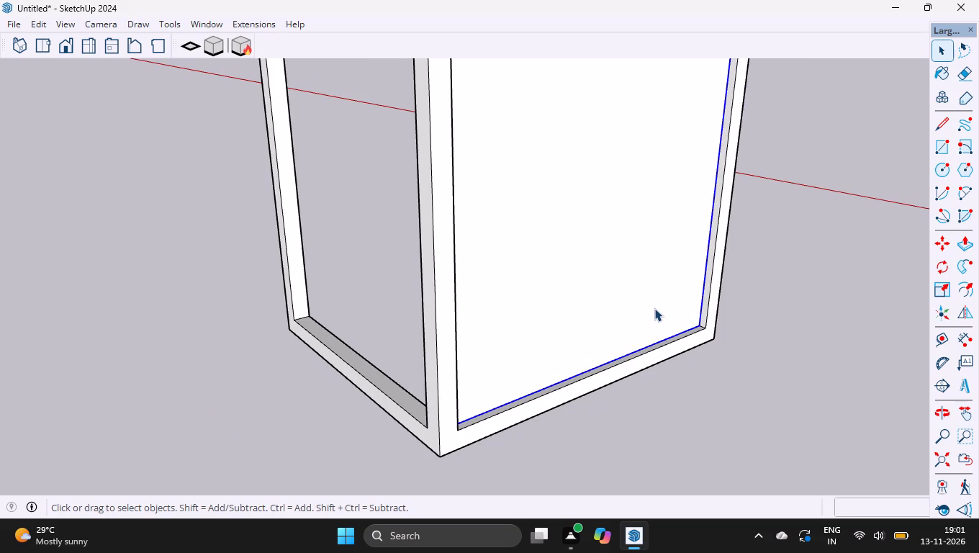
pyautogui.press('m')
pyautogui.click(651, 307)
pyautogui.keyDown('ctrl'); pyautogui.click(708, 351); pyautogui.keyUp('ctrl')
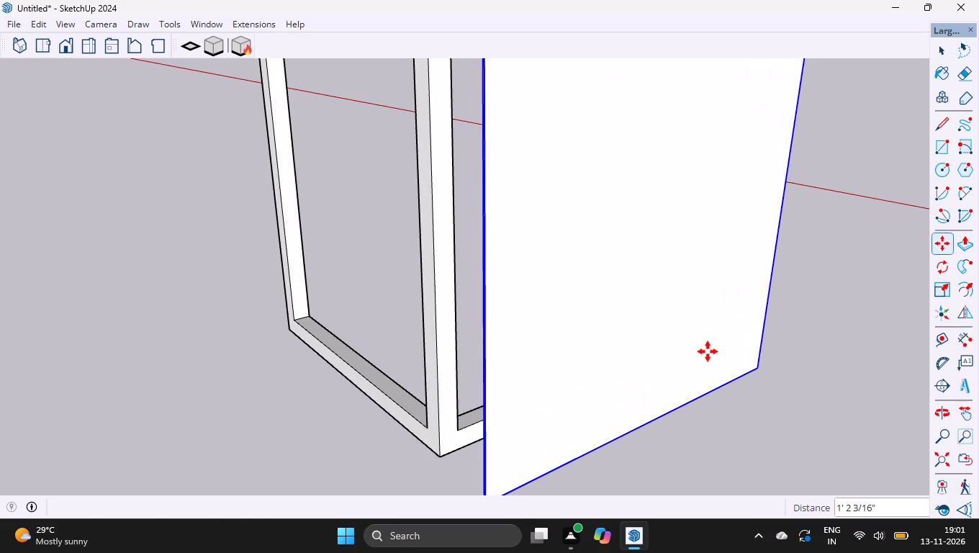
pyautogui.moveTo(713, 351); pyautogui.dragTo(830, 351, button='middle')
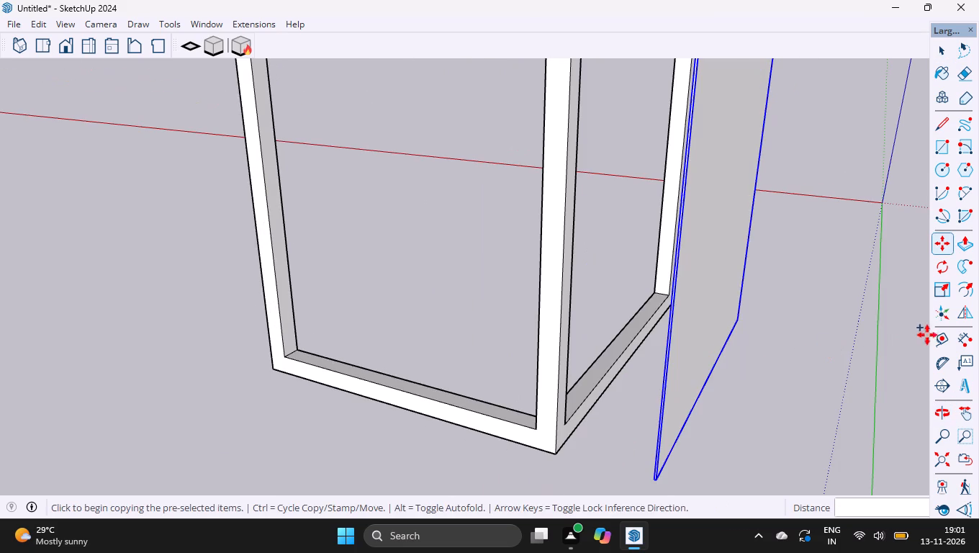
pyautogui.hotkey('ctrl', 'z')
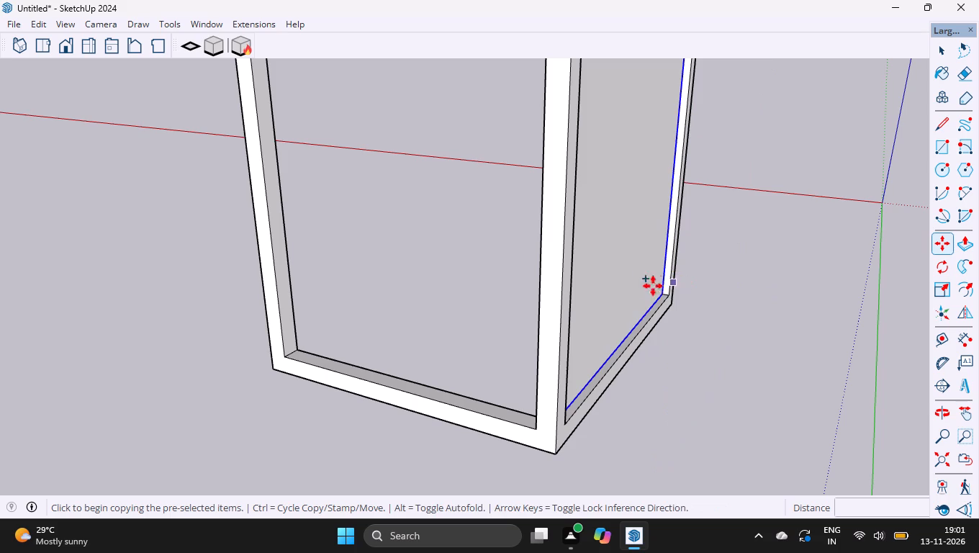
# Copy the glass pane to a spot about 1' 3" outside the frame.
pyautogui.click(643, 283)
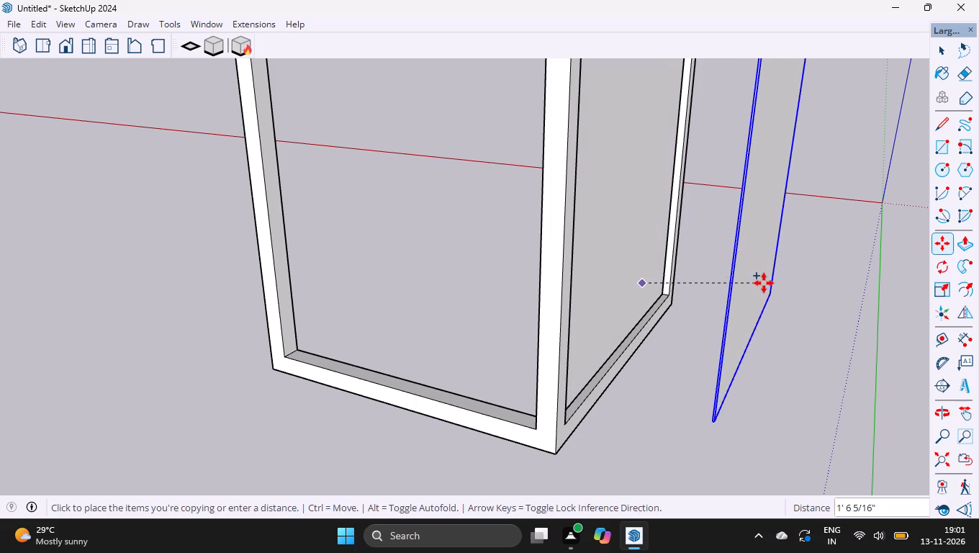
pyautogui.click(746, 301)
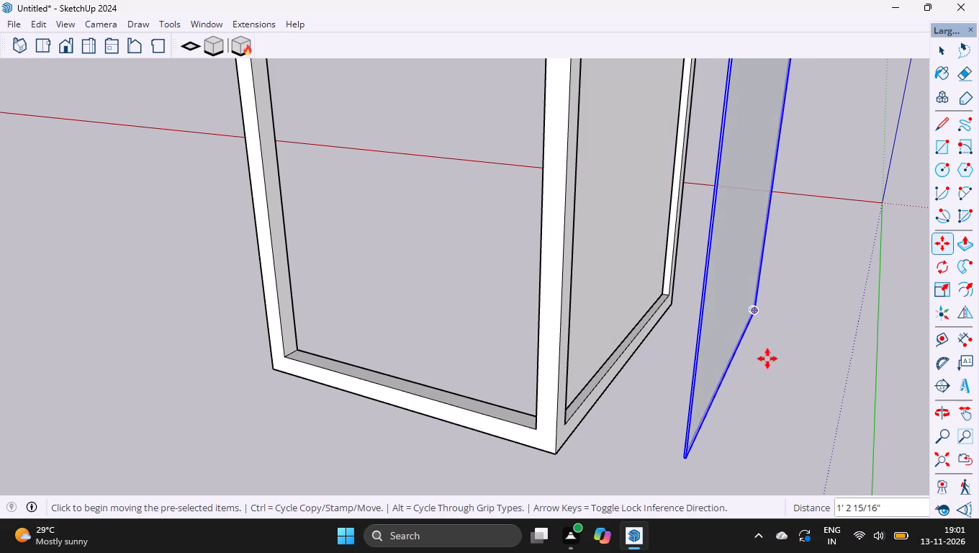
# Rotate the copied glass pane 90 degrees about the vertical axis, pivoting on its near vertical edge.
pyautogui.press('q')
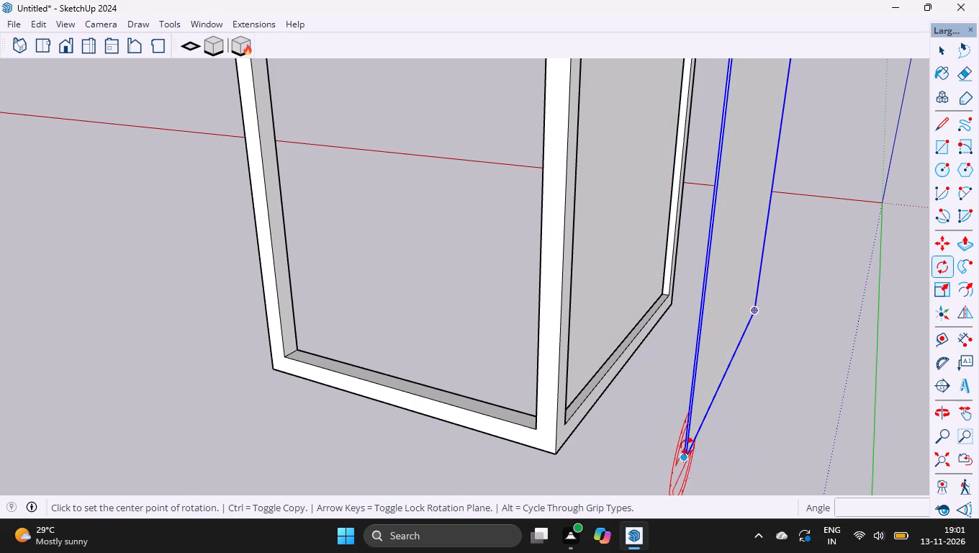
pyautogui.press('Up')
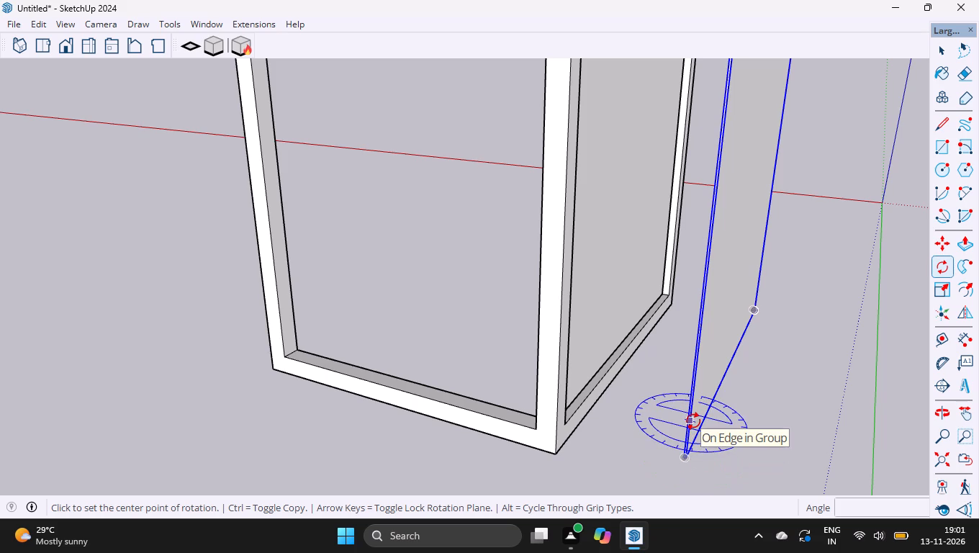
pyautogui.click(693, 421)
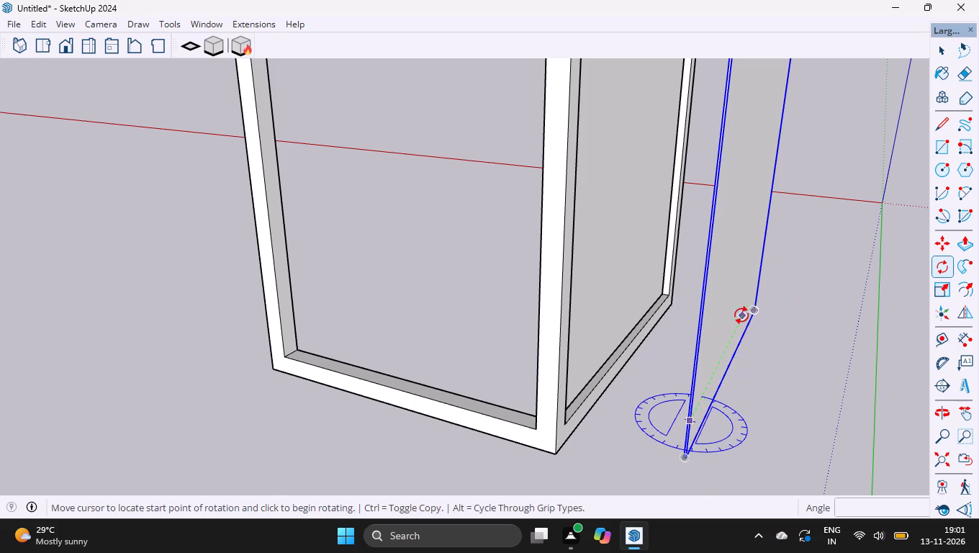
pyautogui.click(741, 315)
pyautogui.write('90')
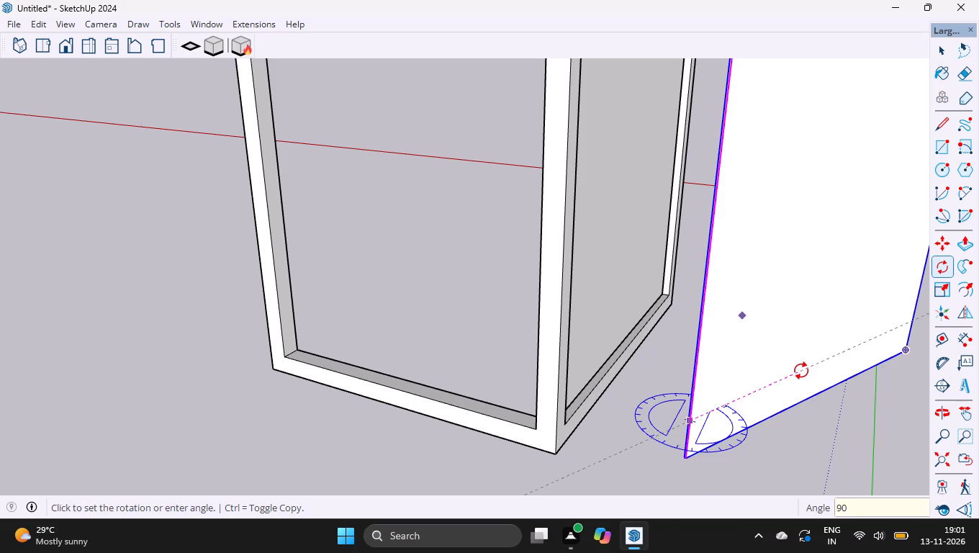
pyautogui.press('Return')
pyautogui.scroll(-6, 370, 86)
pyautogui.press('space')
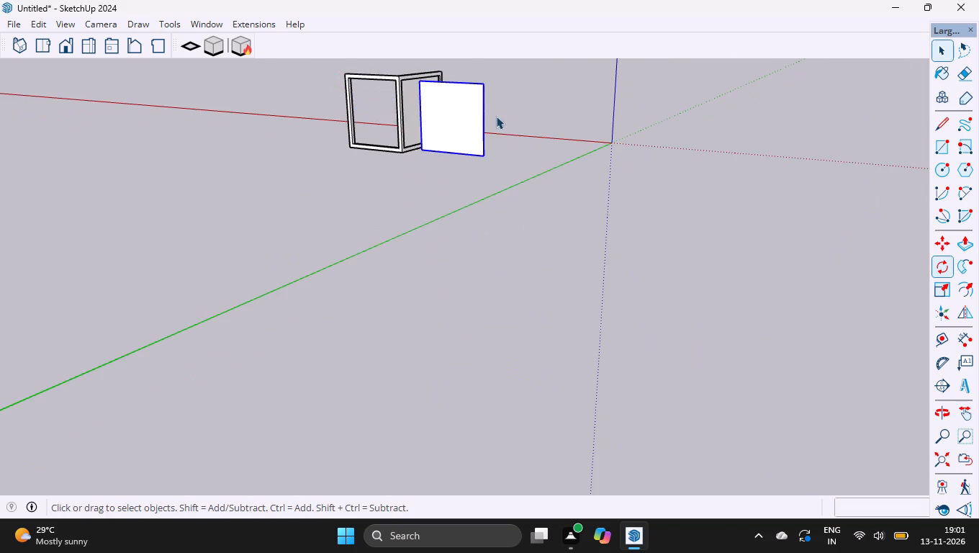
# Move the rotated pane by the midpoint of its bottom thickness edge to the midpoint at the empty frame opening's lower corner.
pyautogui.scroll(4, 495, 121)
pyautogui.scroll(19, 461, 230)
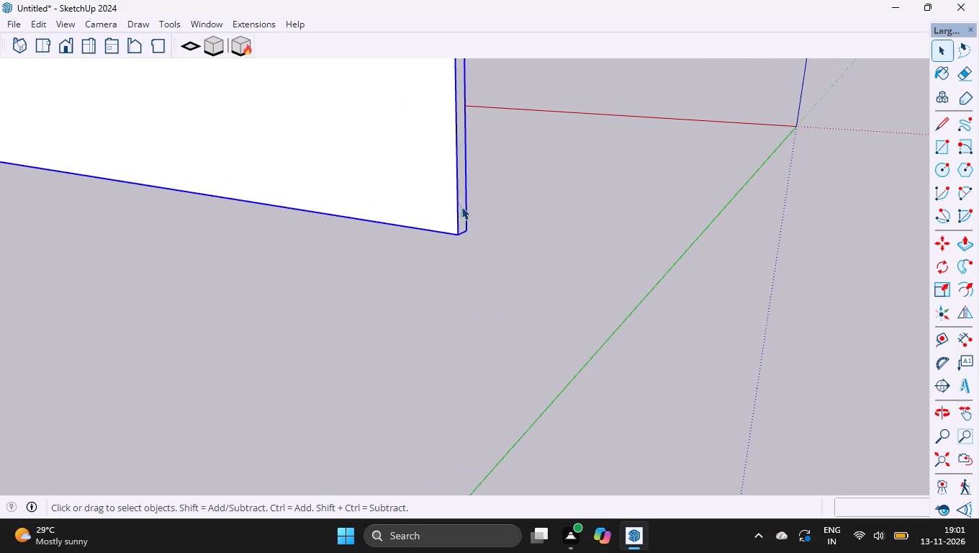
pyautogui.scroll(12, 461, 207)
pyautogui.press('m')
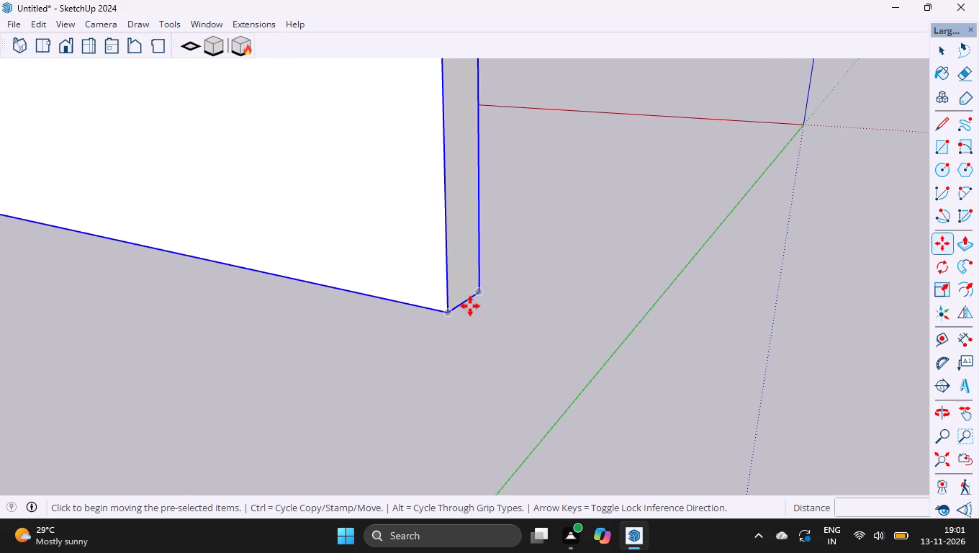
pyautogui.click(465, 301)
pyautogui.scroll(-20, 590, 274)
pyautogui.scroll(-1, 590, 274)
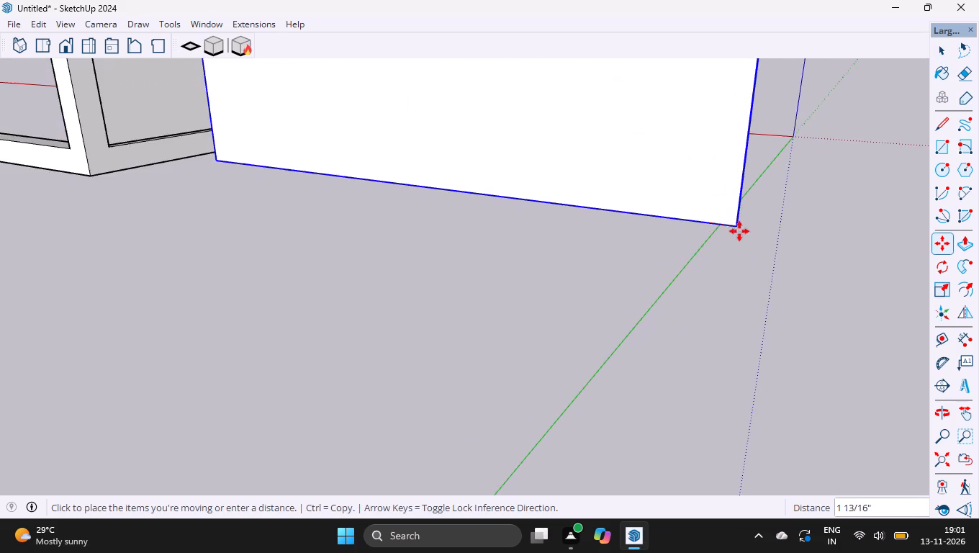
pyautogui.scroll(-16, 739, 231)
pyautogui.scroll(5, 461, 183)
pyautogui.moveTo(713, 256); pyautogui.dragTo(867, 261, button='middle')
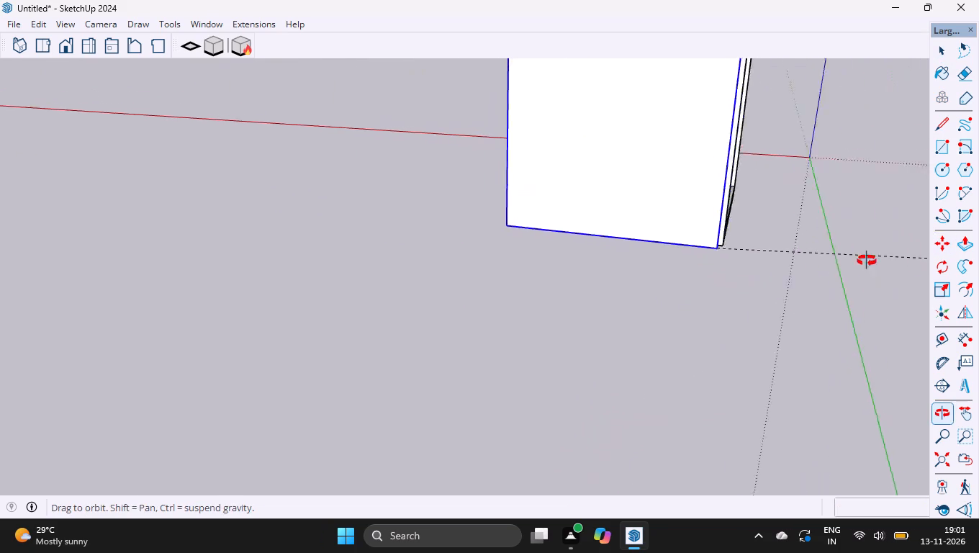
pyautogui.moveTo(867, 261); pyautogui.dragTo(921, 269, button='middle')
pyautogui.scroll(5, 564, 129)
pyautogui.scroll(2, 643, 213)
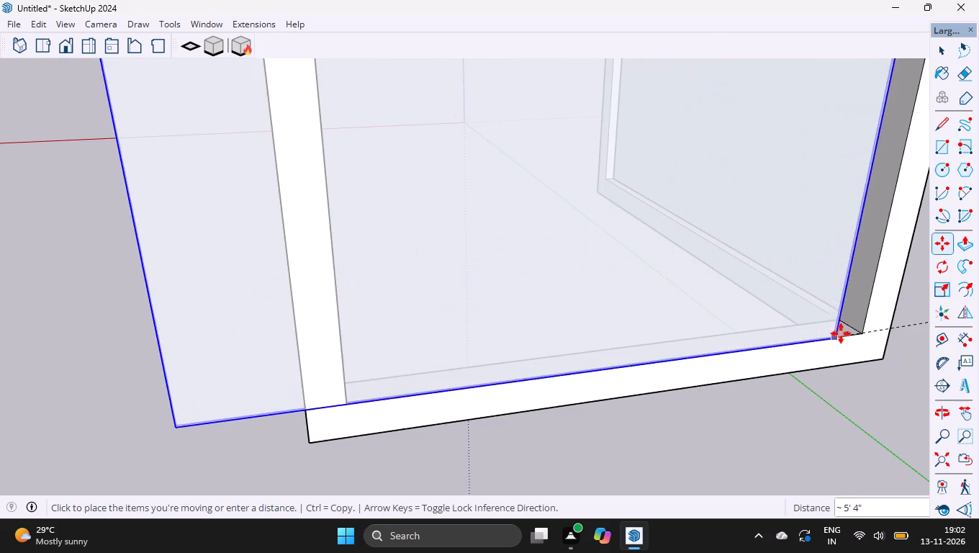
pyautogui.scroll(8, 841, 331)
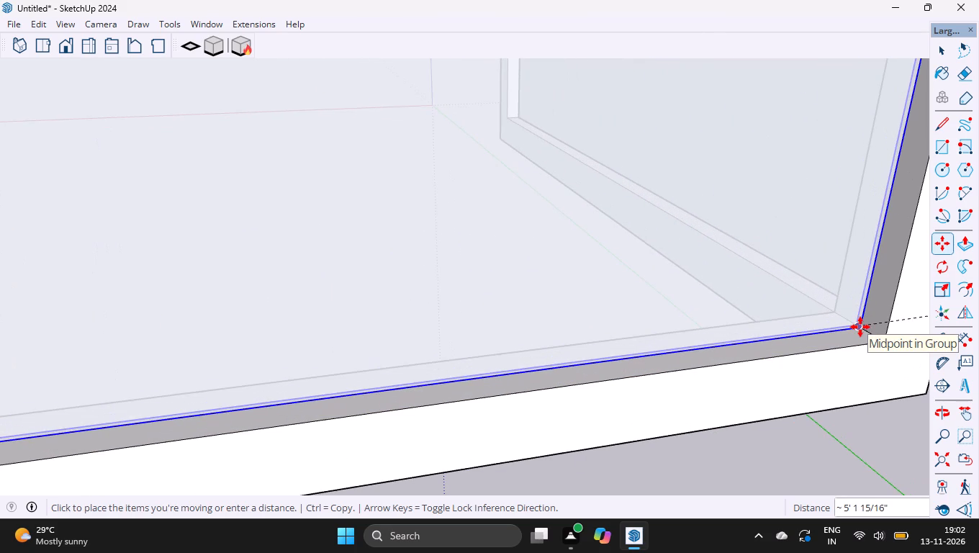
pyautogui.click(860, 327)
# Scale the pane along the green axis to about 0.84 so it fits the frame opening, and clear the selection.
pyautogui.scroll(-11, 849, 311)
pyautogui.scroll(-4, 786, 346)
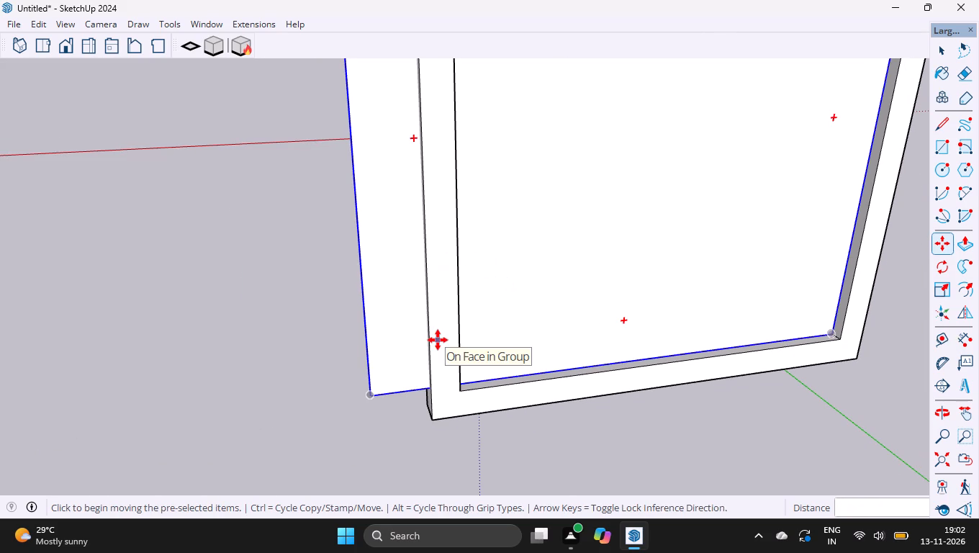
pyautogui.press('s')
pyautogui.moveTo(438, 340); pyautogui.dragTo(590, 370, button='middle')
pyautogui.scroll(4, 510, 184)
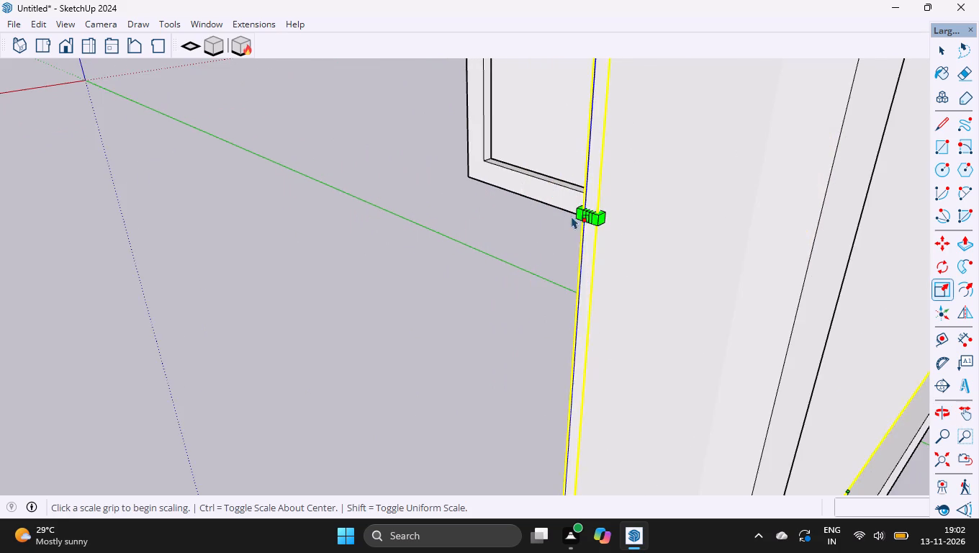
pyautogui.scroll(4, 577, 219)
pyautogui.scroll(-16, 587, 205)
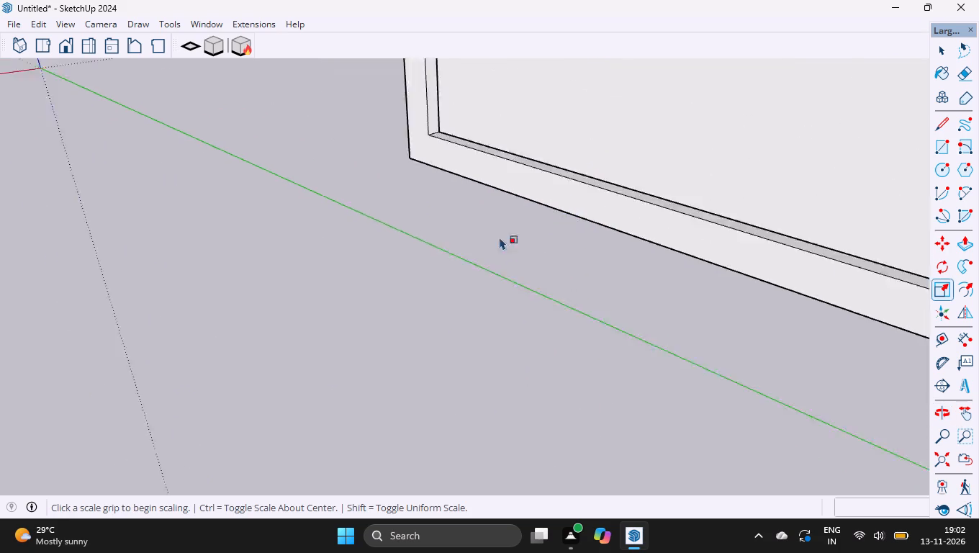
pyautogui.scroll(-5, 500, 237)
pyautogui.scroll(-6, 546, 195)
pyautogui.scroll(-5, 629, 228)
pyautogui.scroll(4, 461, 200)
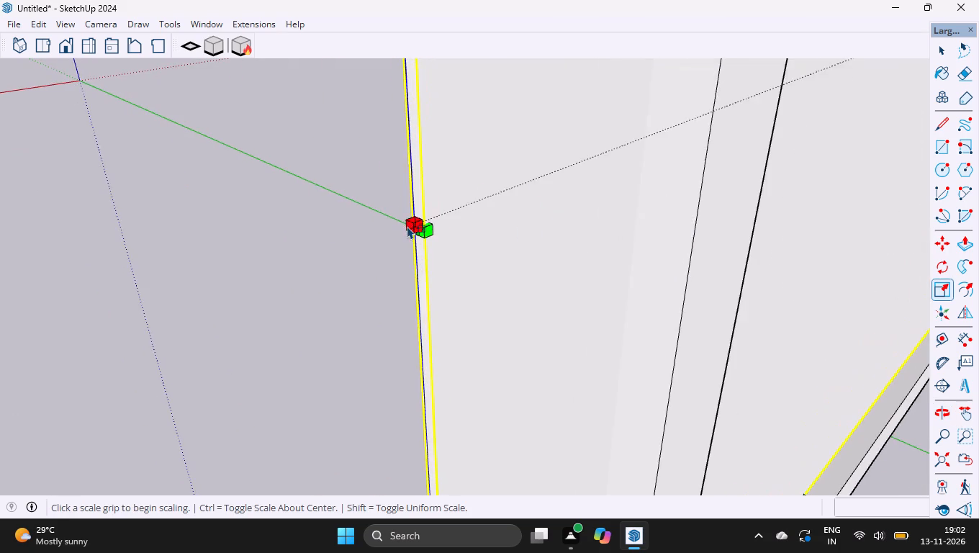
pyautogui.scroll(5, 407, 226)
pyautogui.scroll(-6, 421, 217)
pyautogui.scroll(2, 502, 197)
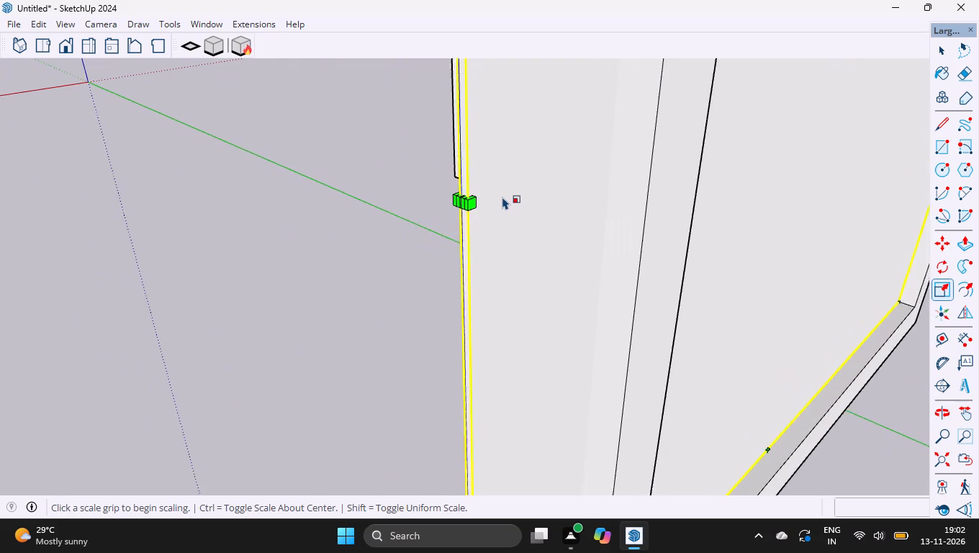
pyautogui.scroll(20, 502, 197)
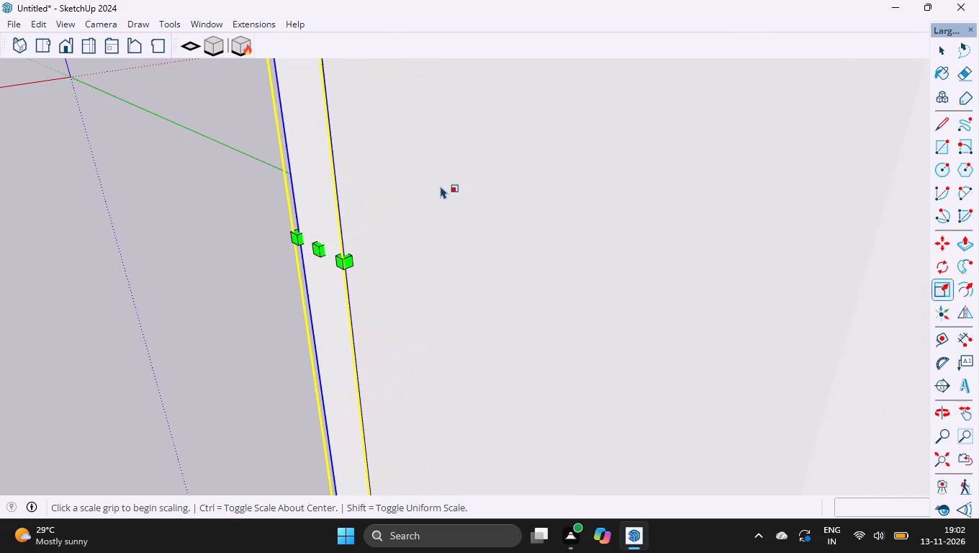
pyautogui.click(301, 257)
pyautogui.scroll(-6, 313, 240)
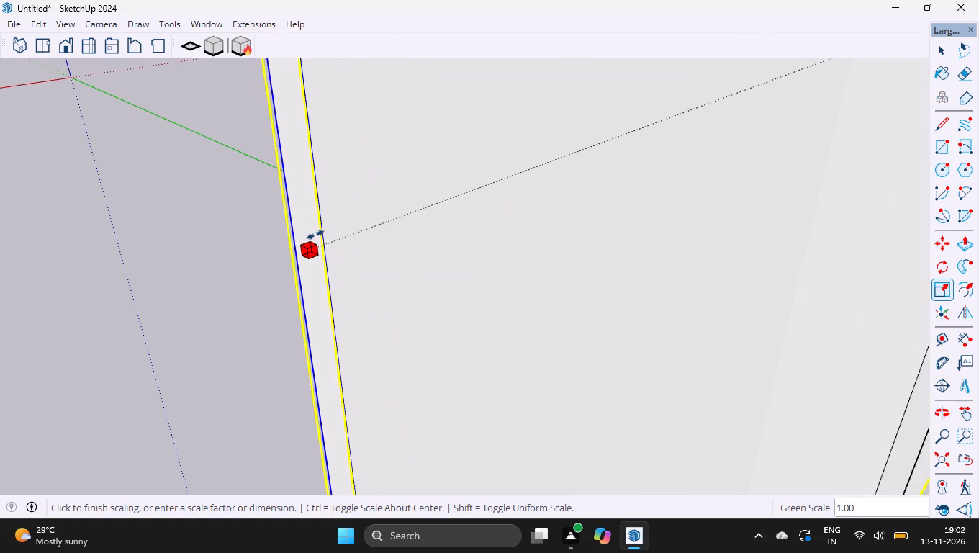
pyautogui.scroll(-20, 315, 235)
pyautogui.scroll(-6, 315, 235)
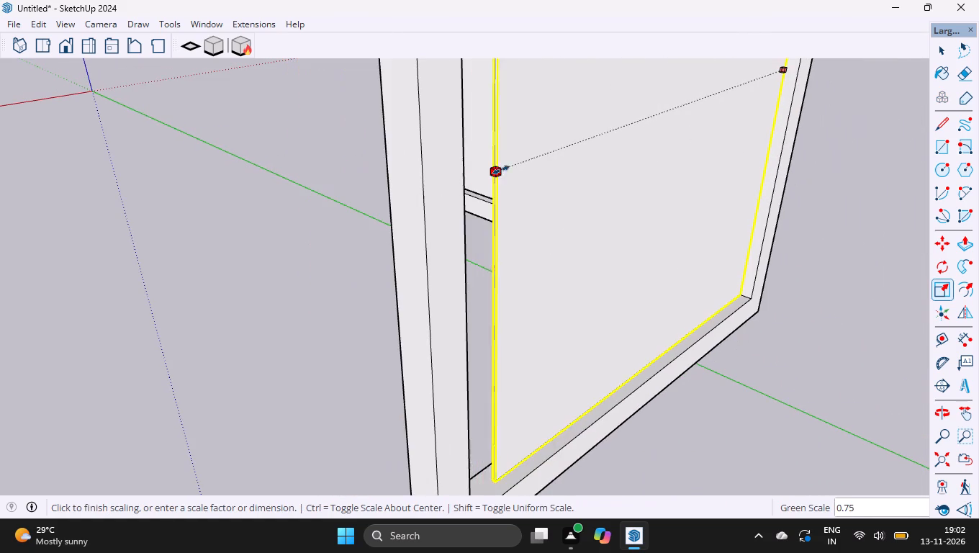
pyautogui.moveTo(501, 170); pyautogui.dragTo(307, 202, button='middle')
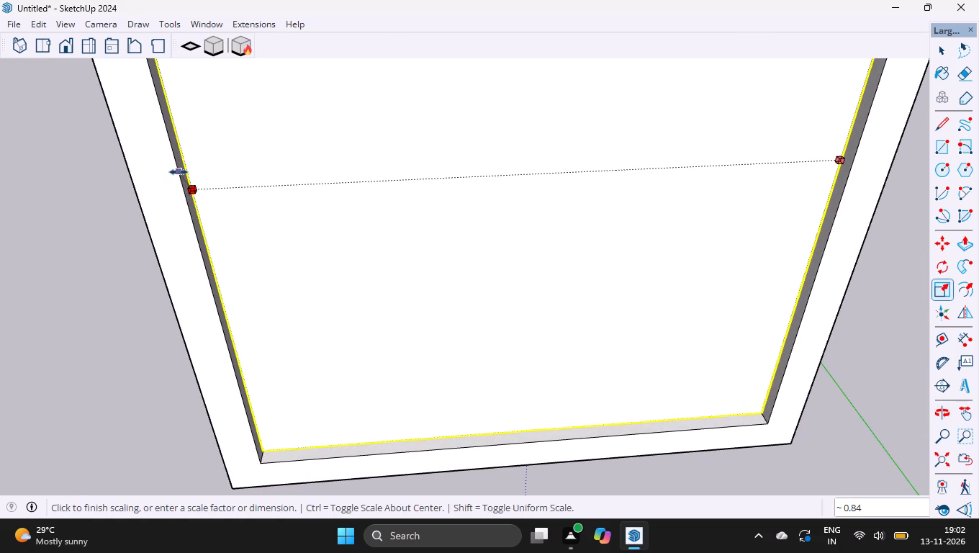
pyautogui.click(179, 171)
pyautogui.scroll(1, 229, 156)
pyautogui.press('space')
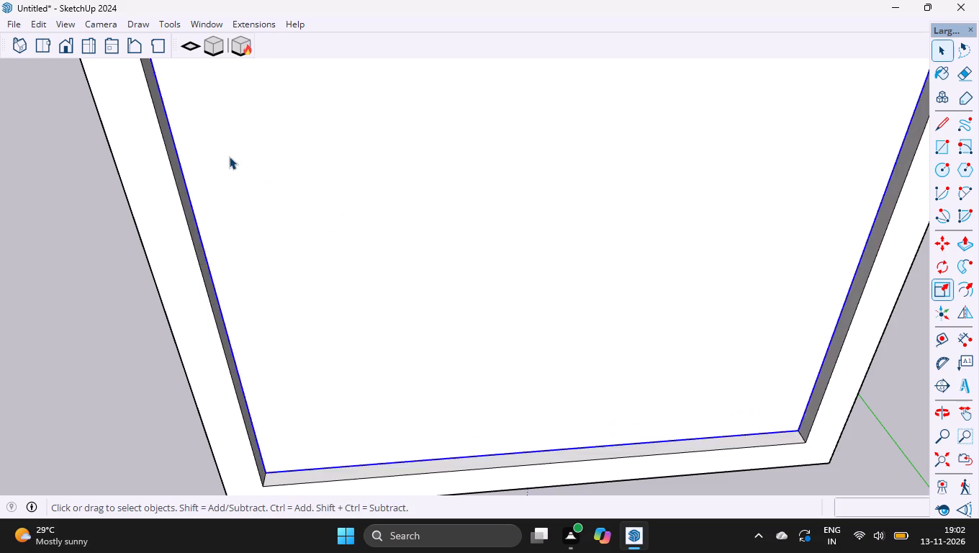
pyautogui.scroll(-11, 263, 189)
pyautogui.click(568, 341)
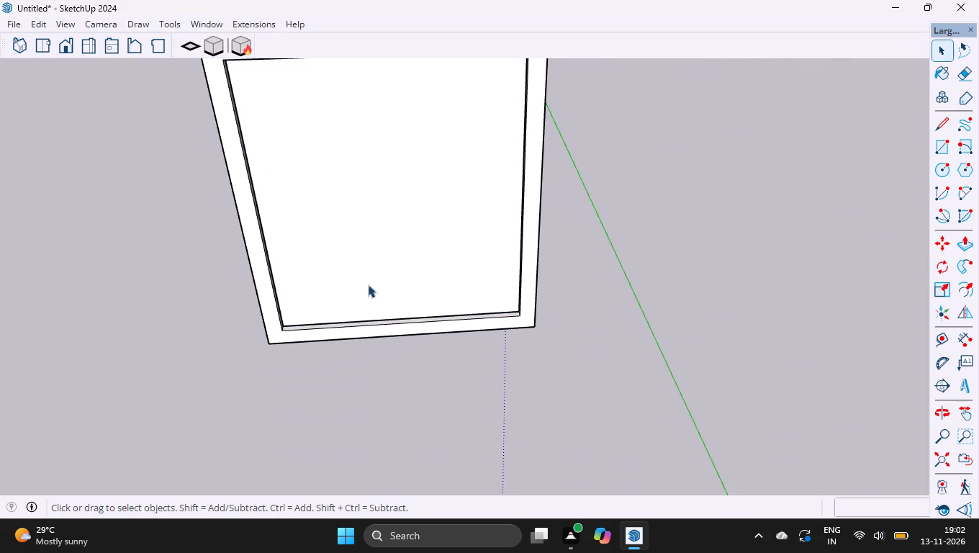
# Select the whole corner window with both glass panes and reveal the isolated model's hidden walls with Isolate/Reveal.
pyautogui.scroll(-6, 391, 288)
pyautogui.scroll(1, 467, 322)
pyautogui.moveTo(467, 320); pyautogui.dragTo(163, 212, button='middle')
pyautogui.moveTo(662, 410); pyautogui.dragTo(408, 217)
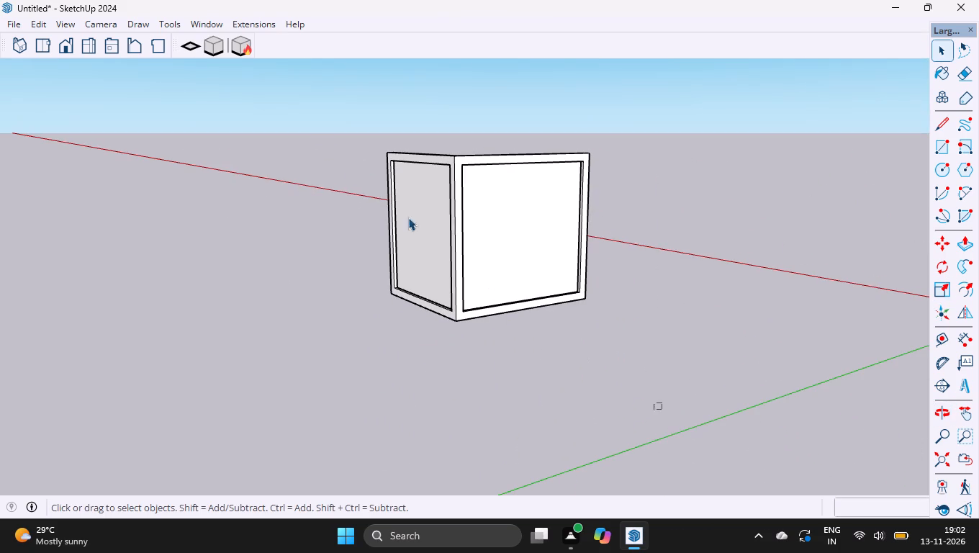
pyautogui.moveTo(408, 217); pyautogui.dragTo(362, 177)
pyautogui.rightClick(542, 237)
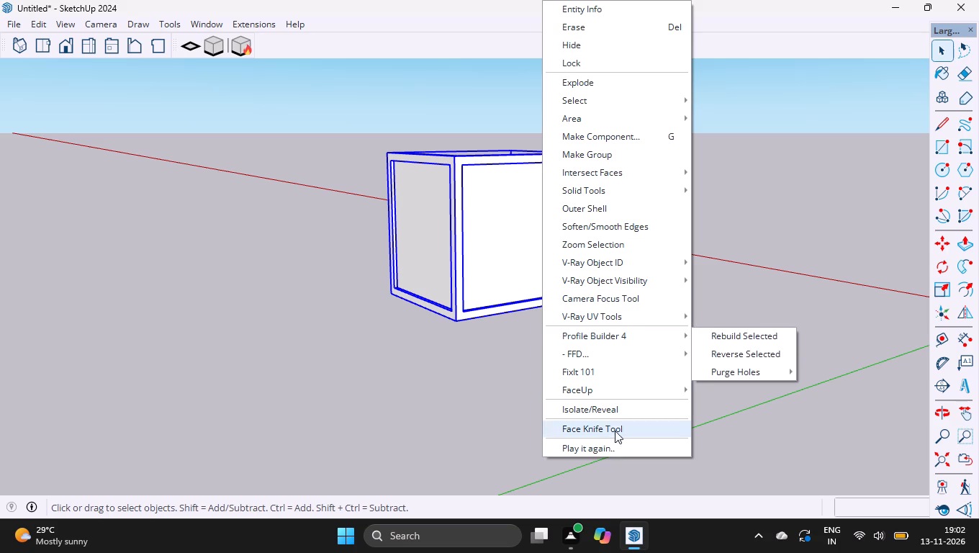
pyautogui.click(609, 413)
pyautogui.moveTo(590, 328); pyautogui.dragTo(618, 341, button='middle')
pyautogui.scroll(3, 466, 181)
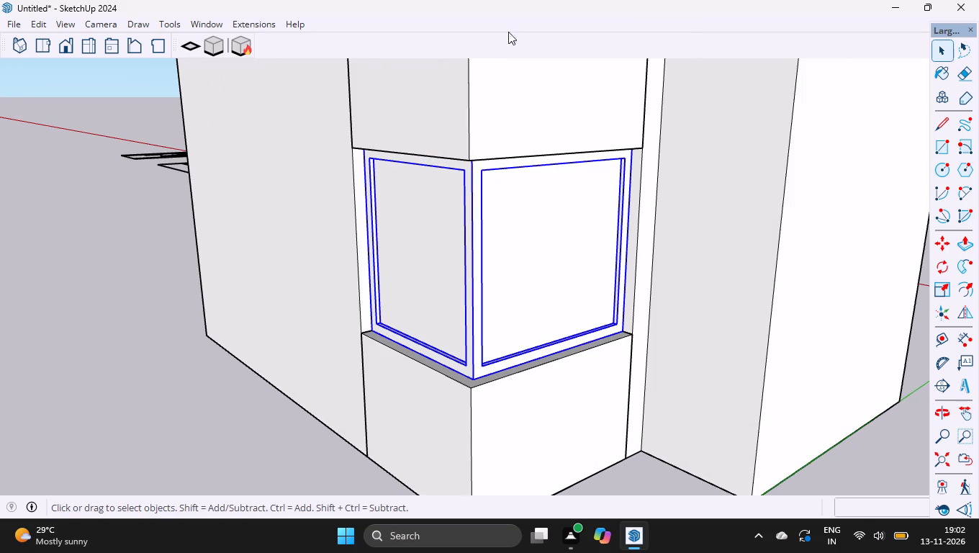
# Enable the V-Ray for SketchUp tool set.
pyautogui.rightClick(508, 54)
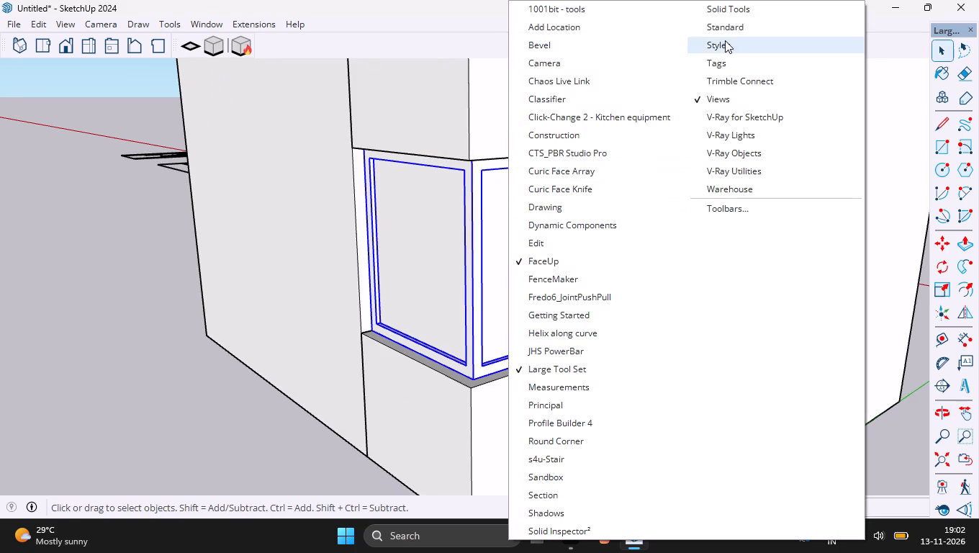
pyautogui.click(716, 122)
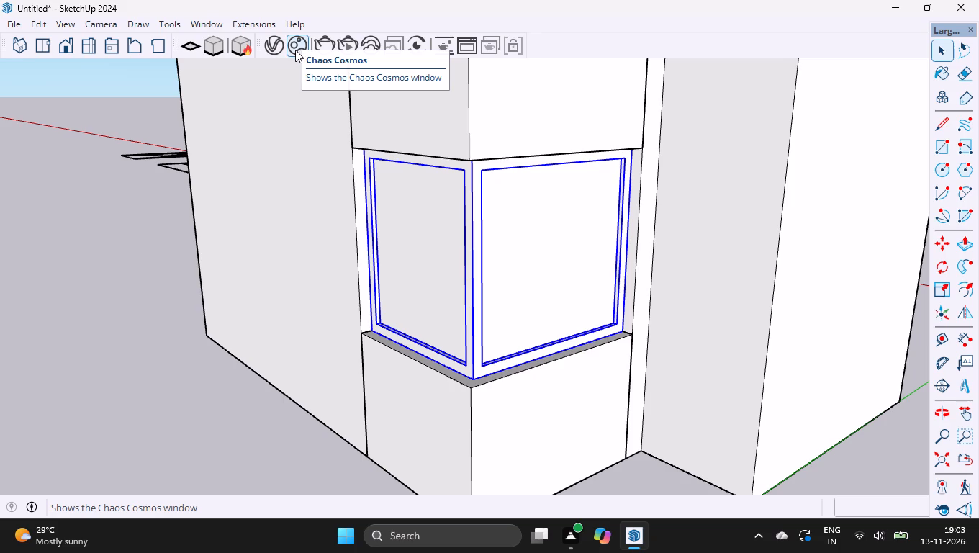
# Open the Chaos Cosmos asset library.
pyautogui.click(292, 46)
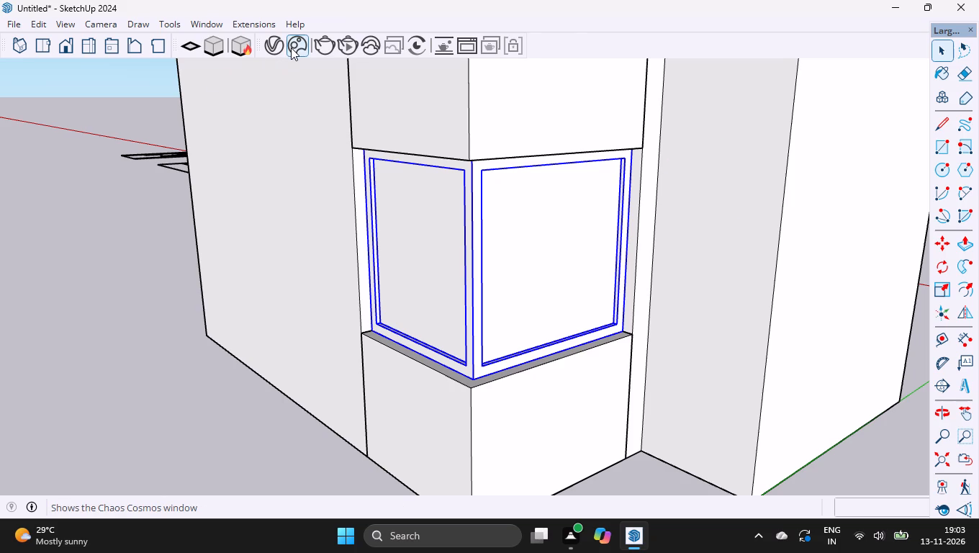
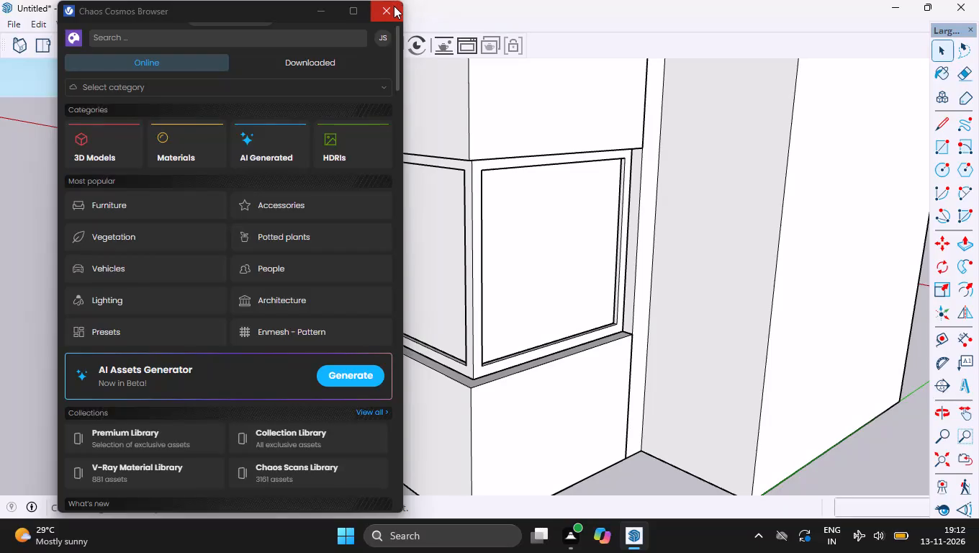
# Close the Chaos Cosmos asset library.
pyautogui.click(394, 6)
# Examine the kitchen walls and the corner window from outside, taking in the whole model.
pyautogui.keyDown('ctrl'); pyautogui.scroll(-3, 457, 300); pyautogui.keyUp('ctrl')
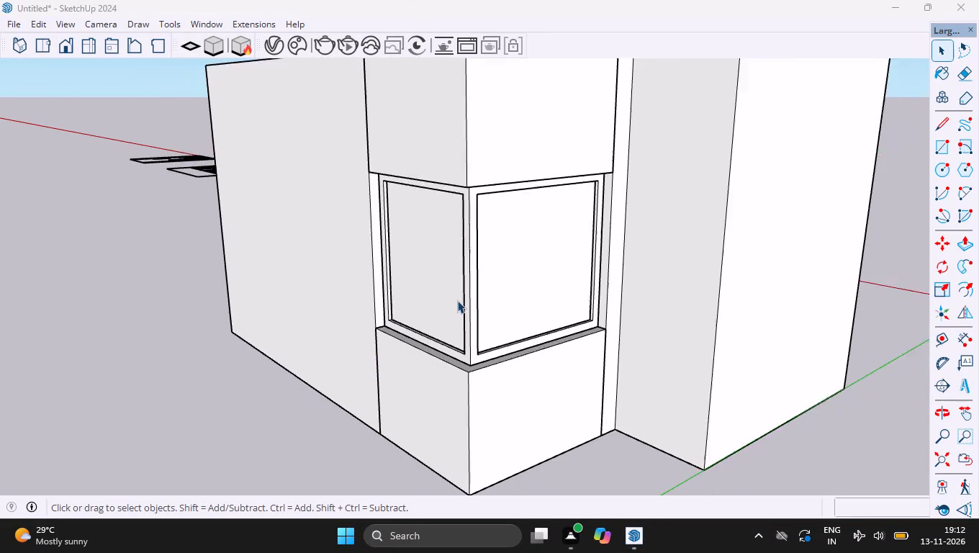
pyautogui.scroll(1, 457, 300)
pyautogui.keyDown('ctrl'); pyautogui.scroll(-9, 457, 300); pyautogui.keyUp('ctrl')
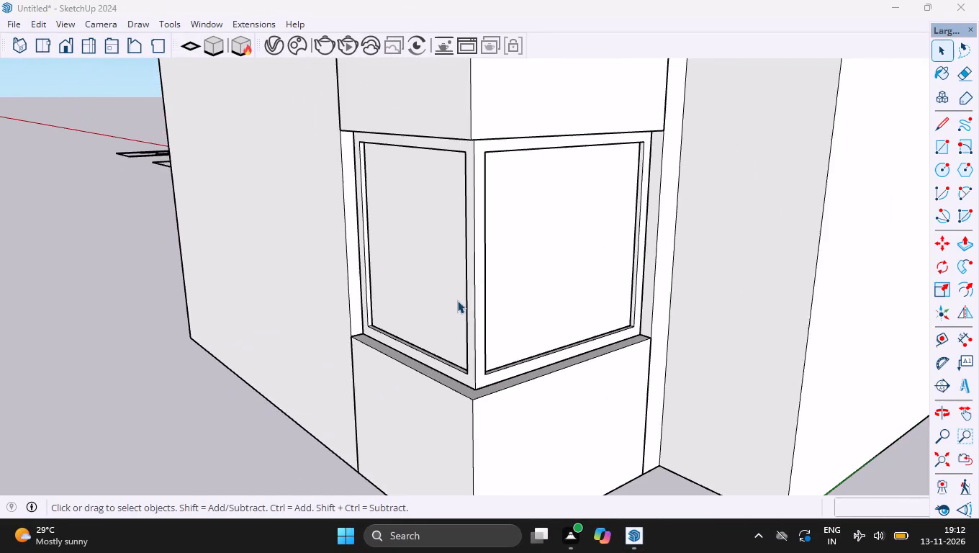
pyautogui.keyDown('ctrl'); pyautogui.scroll(-8, 457, 300); pyautogui.keyUp('ctrl')
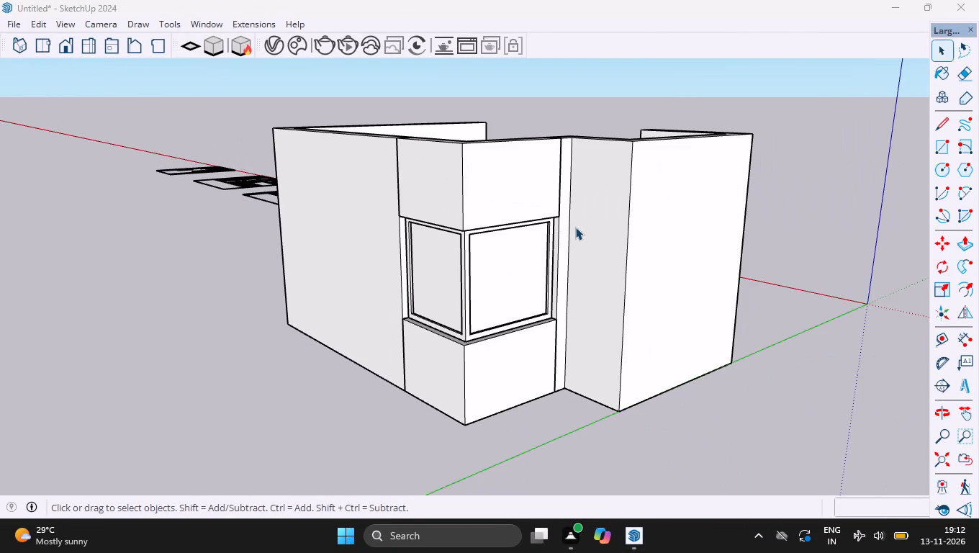
pyautogui.keyDown('ctrl'); pyautogui.scroll(-5, 575, 227); pyautogui.keyUp('ctrl')
pyautogui.press('o')
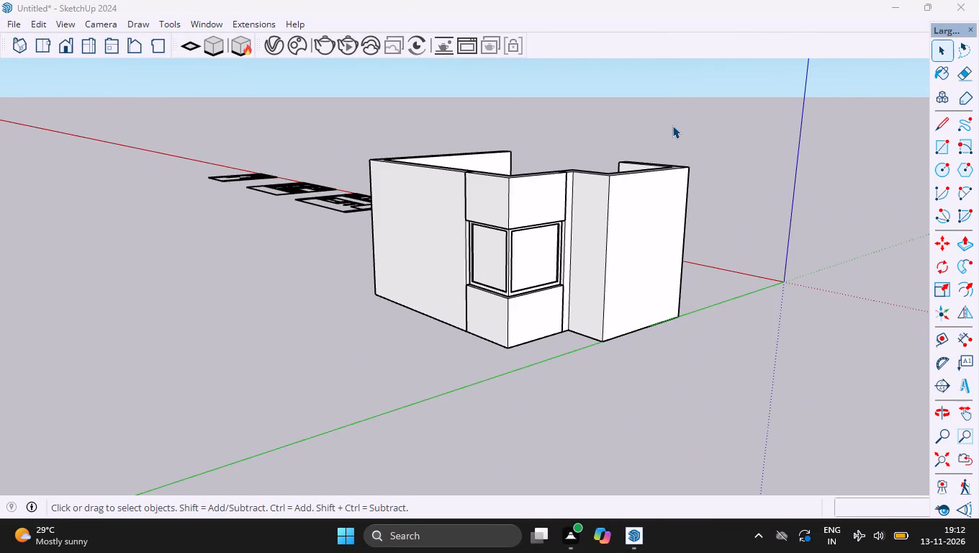
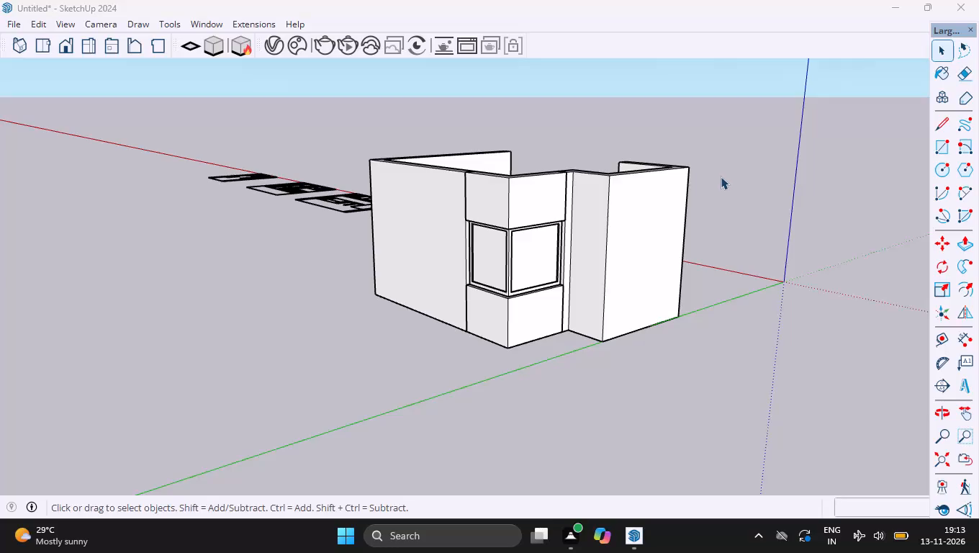
# Paint the corner window's frame with Wood Veneer 01 from the Wood materials collection.
pyautogui.press('o')
pyautogui.click(636, 211)
pyautogui.click(821, 225)
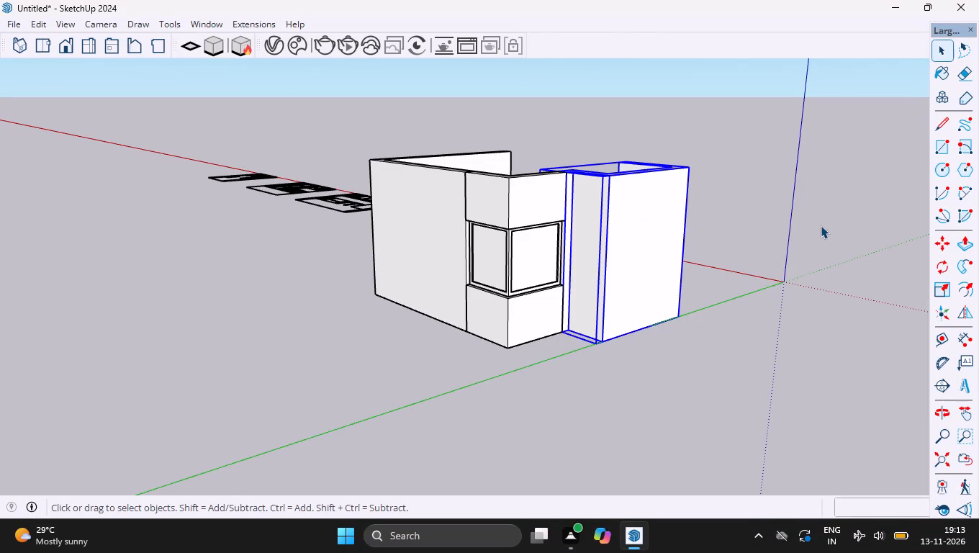
pyautogui.press('o')
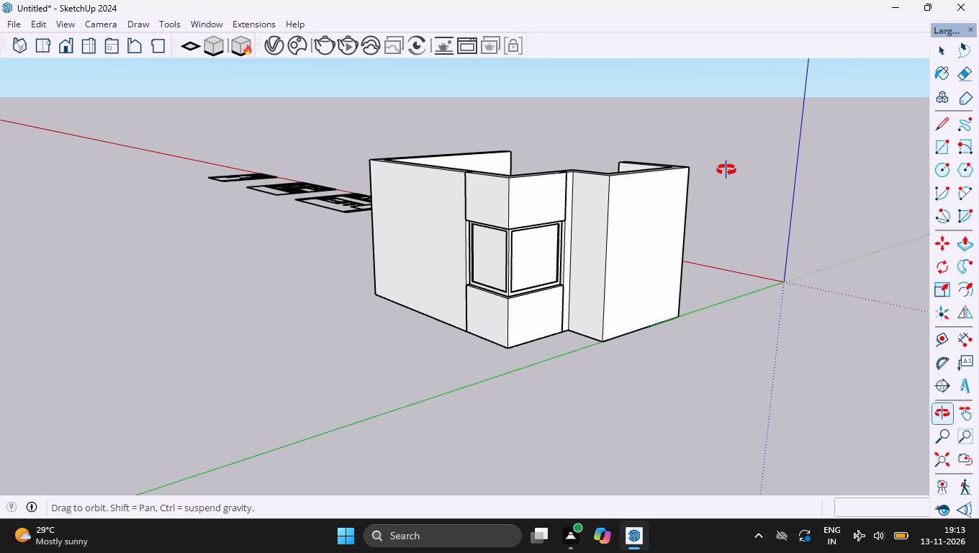
pyautogui.moveTo(725, 169); pyautogui.dragTo(754, 224)
pyautogui.keyDown('ctrl'); pyautogui.scroll(11, 529, 258); pyautogui.keyUp('ctrl')
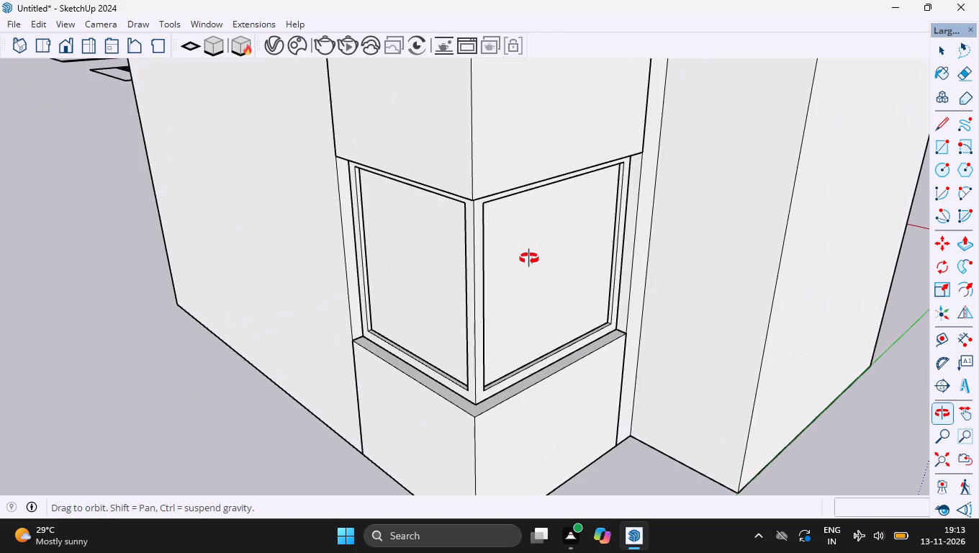
pyautogui.keyDown('ctrl'); pyautogui.scroll(3, 529, 258); pyautogui.keyUp('ctrl')
pyautogui.press('space')
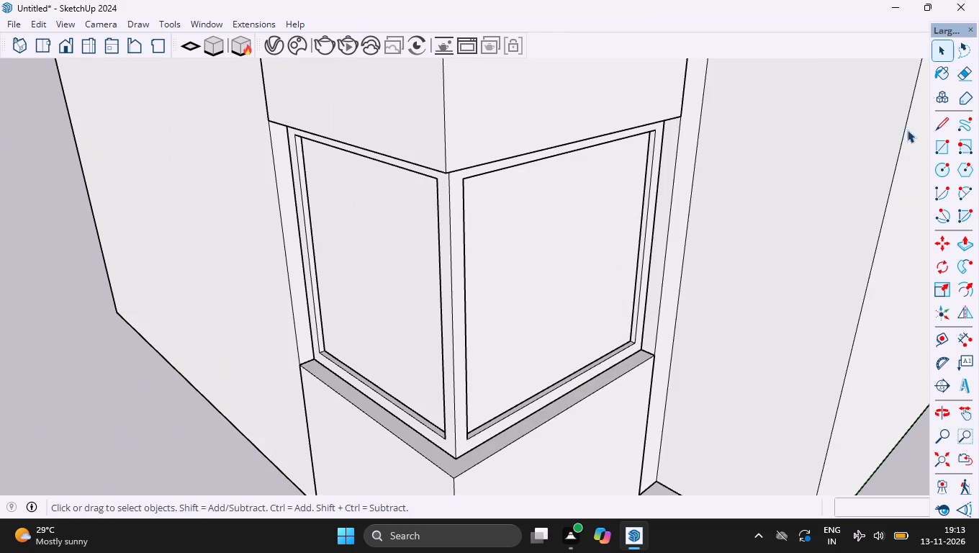
pyautogui.click(945, 76)
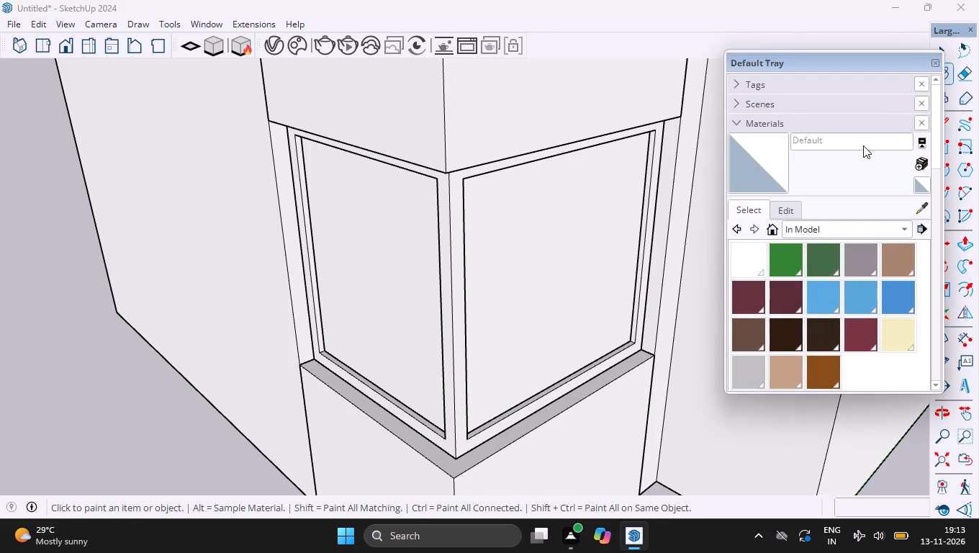
pyautogui.click(818, 229)
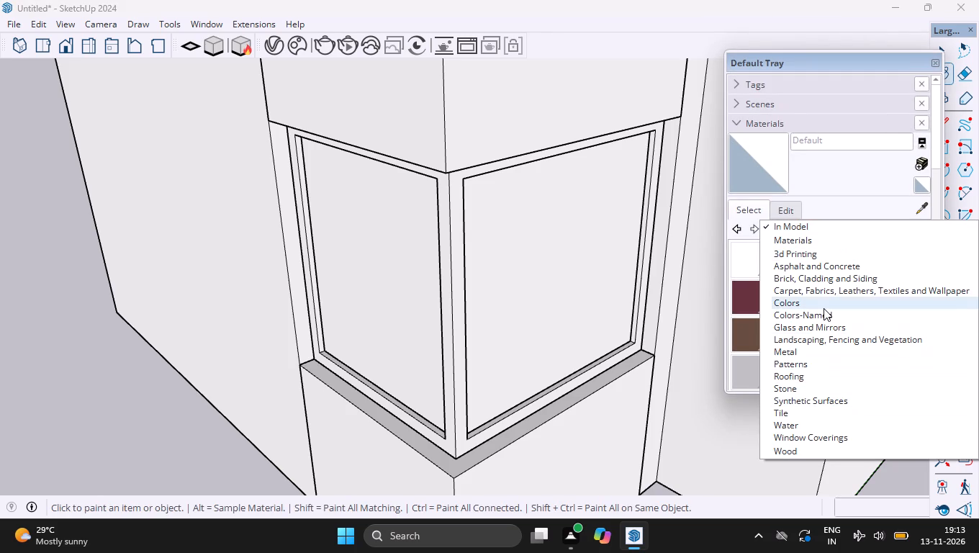
pyautogui.click(792, 452)
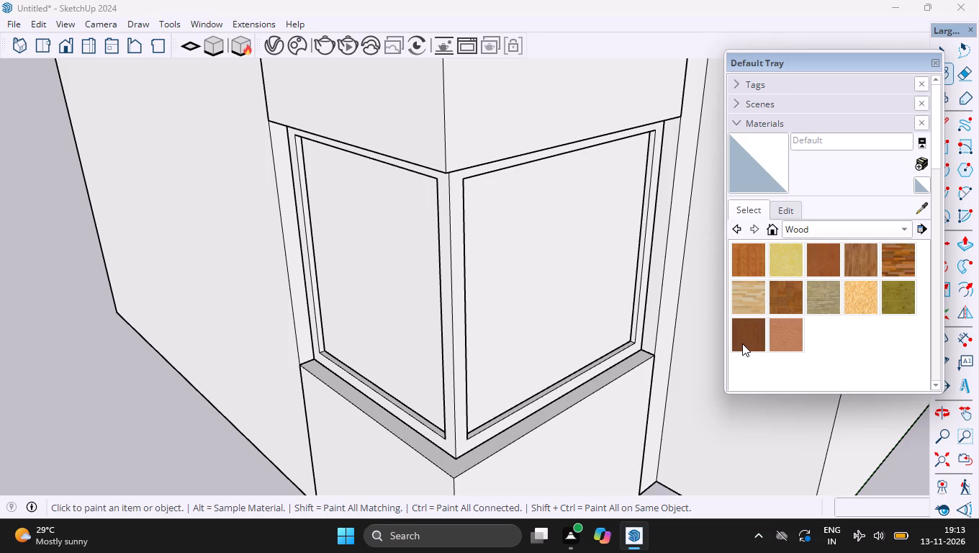
pyautogui.click(742, 343)
pyautogui.click(462, 447)
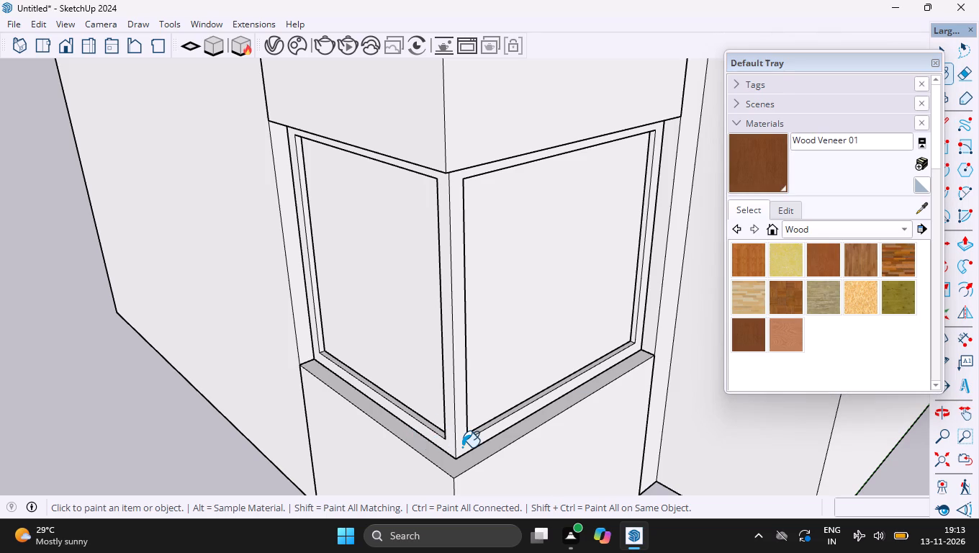
pyautogui.press('space')
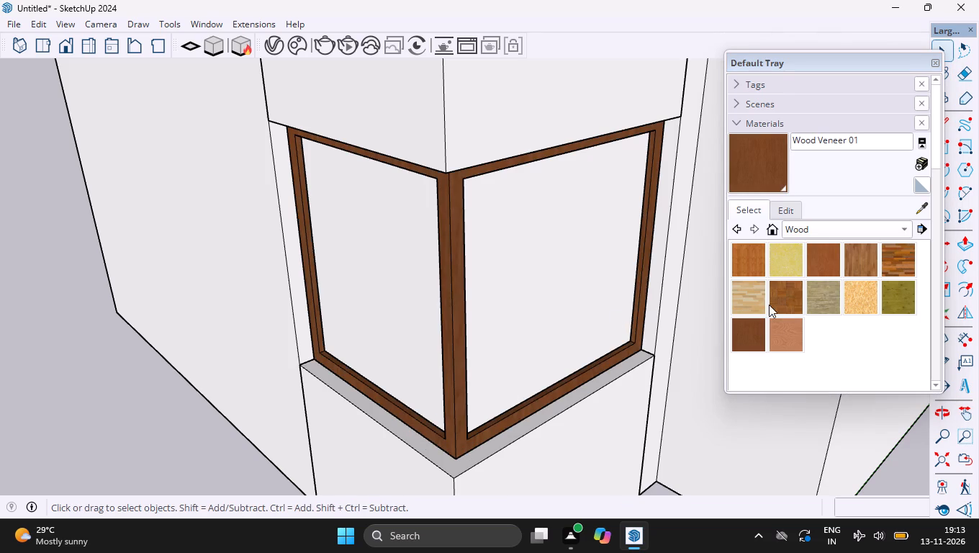
# Paint the corner window's wider glass pane with the bright sky-blue translucent material from the Glass and Mirrors collection.
pyautogui.click(810, 234)
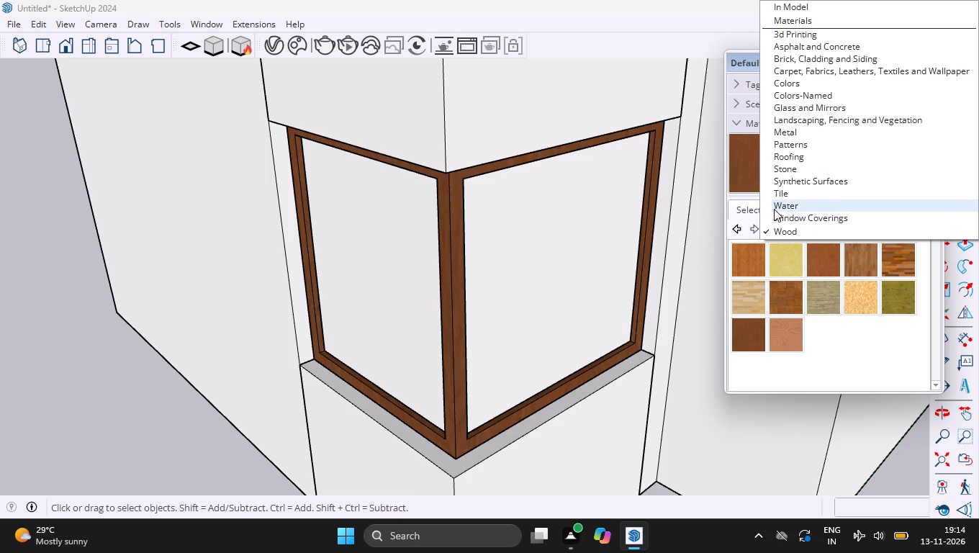
pyautogui.click(780, 106)
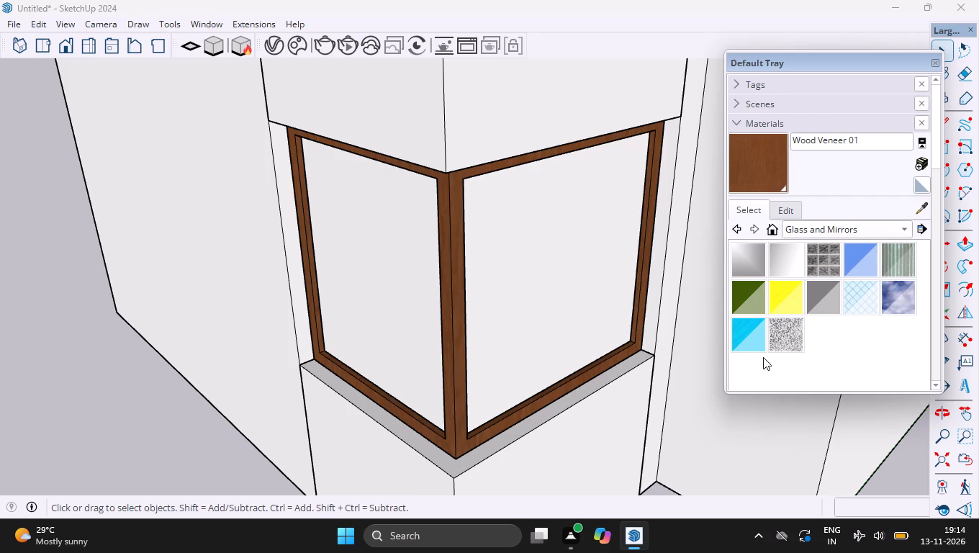
pyautogui.click(754, 339)
pyautogui.click(564, 319)
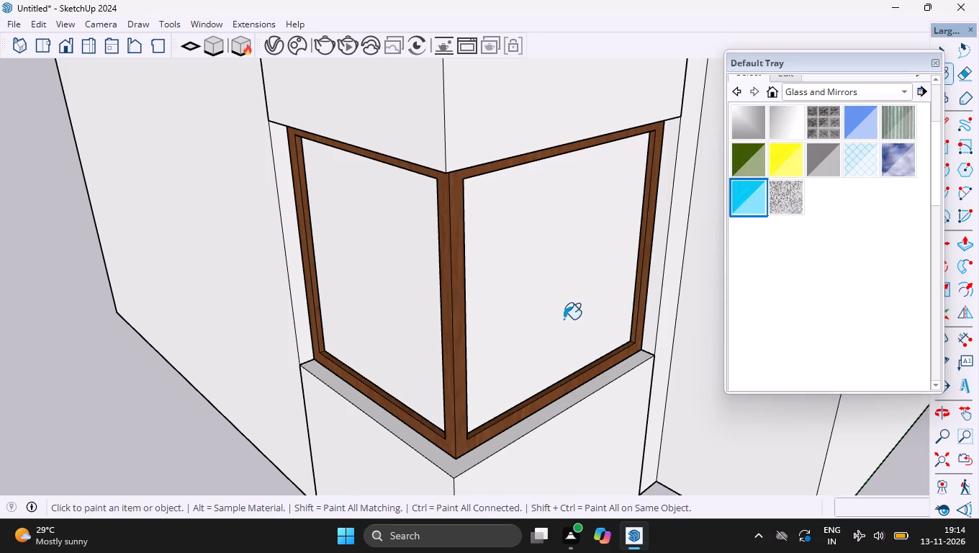
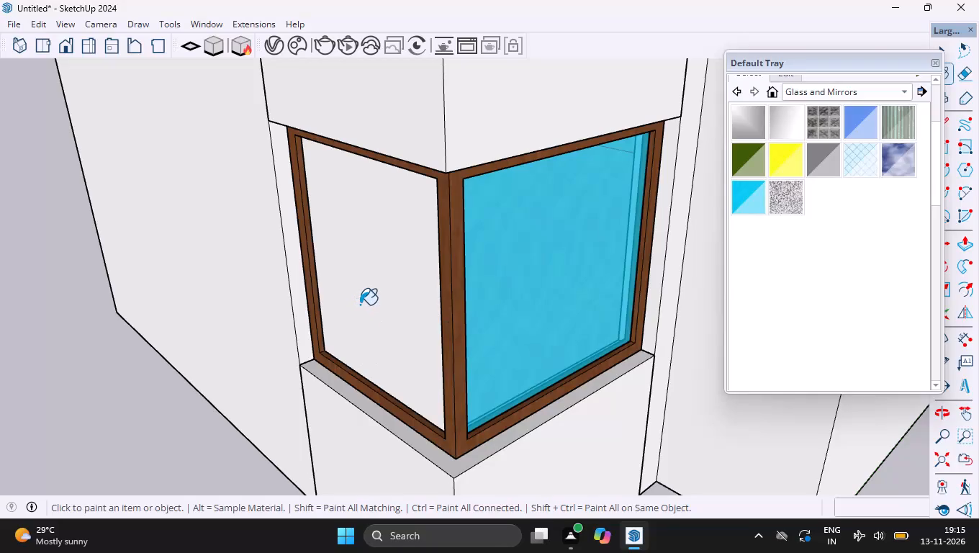
# Paint the corner window's narrower glass pane with the same bright sky-blue translucent material.
pyautogui.click(360, 305)
pyautogui.press('space')
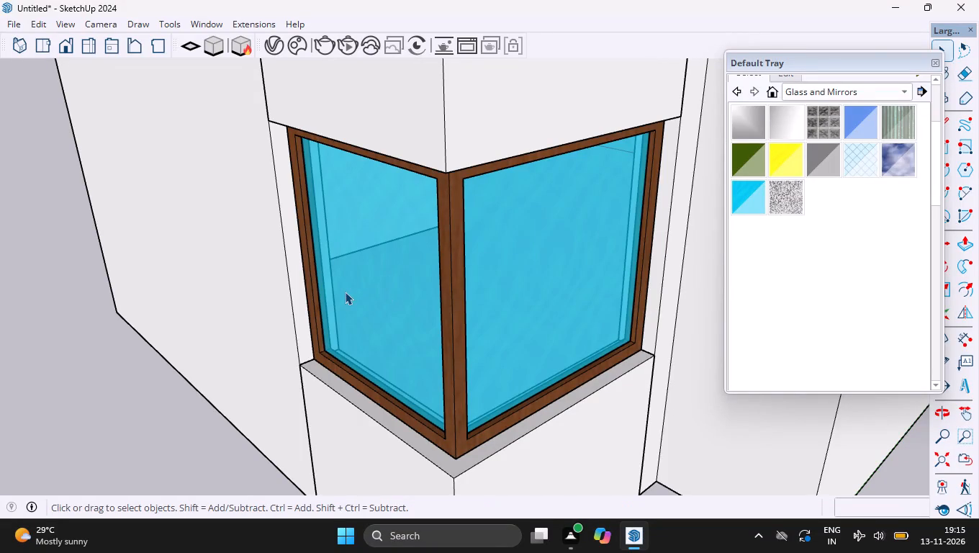
# Examine the painted corner window and the kitchen walls from the outside and the open side.
pyautogui.keyDown('ctrl'); pyautogui.scroll(-10, 347, 292); pyautogui.keyUp('ctrl')
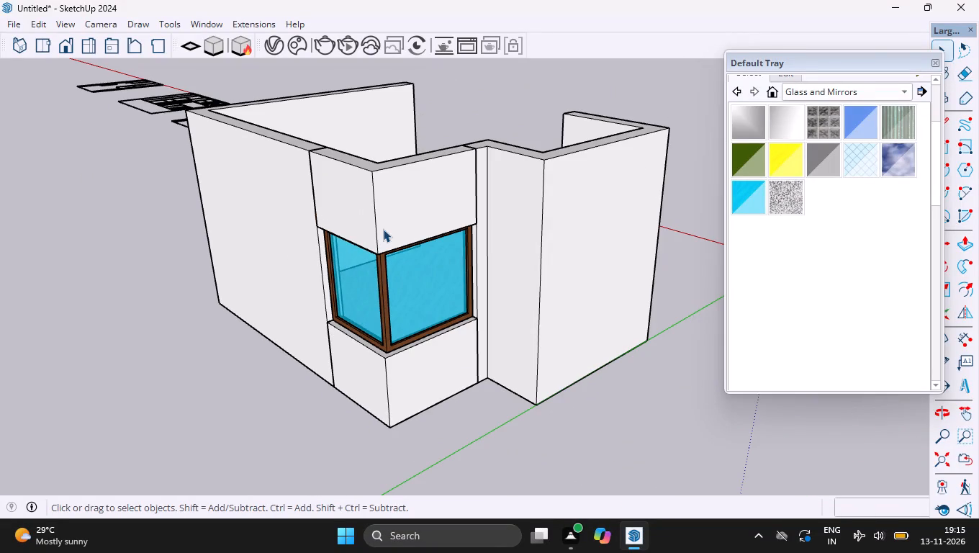
pyautogui.keyDown('ctrl'); pyautogui.scroll(-5, 383, 229); pyautogui.keyUp('ctrl')
pyautogui.press('o')
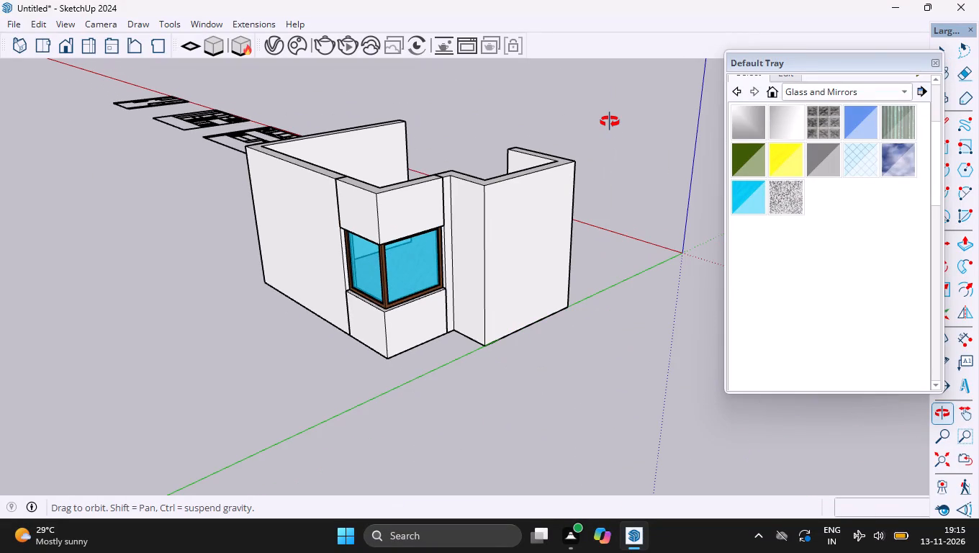
pyautogui.click(605, 132)
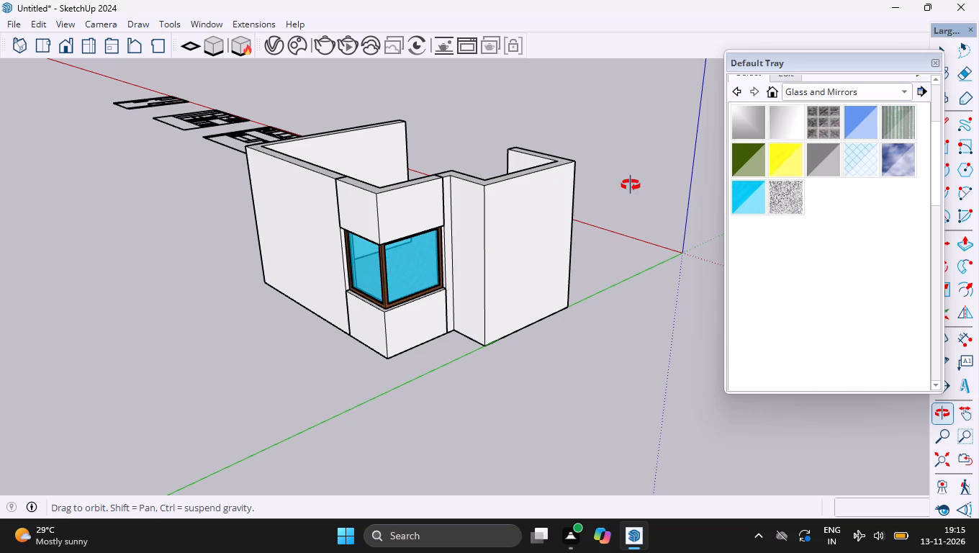
pyautogui.moveTo(631, 185); pyautogui.dragTo(235, 287)
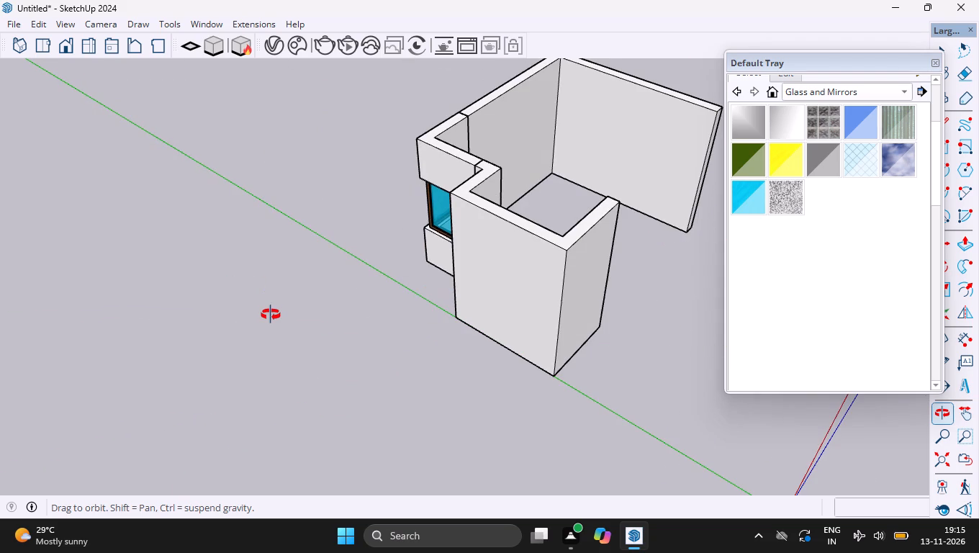
pyautogui.keyDown('ctrl'); pyautogui.scroll(-3, 271, 315); pyautogui.keyUp('ctrl')
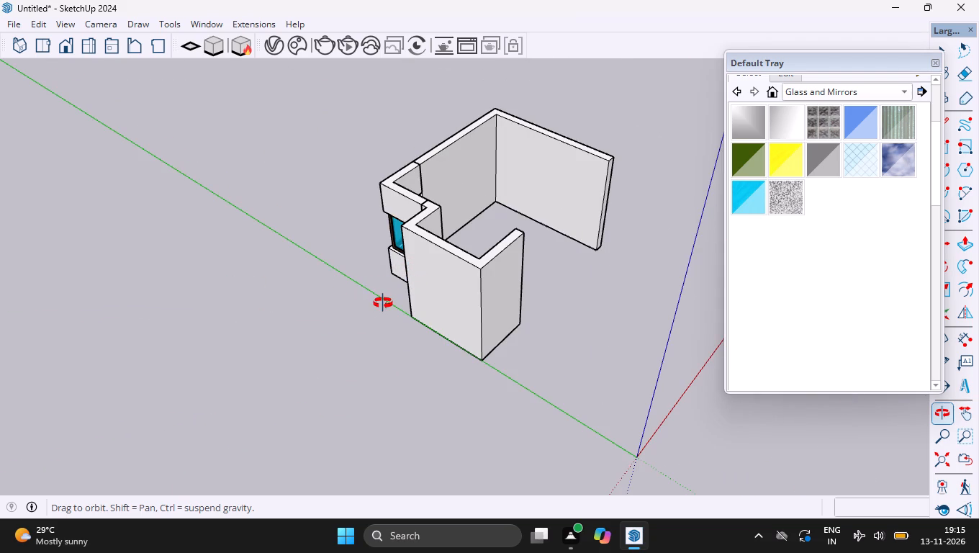
pyautogui.keyDown('ctrl'); pyautogui.scroll(7, 584, 137); pyautogui.keyUp('ctrl')
pyautogui.keyDown('ctrl'); pyautogui.scroll(-3, 584, 137); pyautogui.keyUp('ctrl')
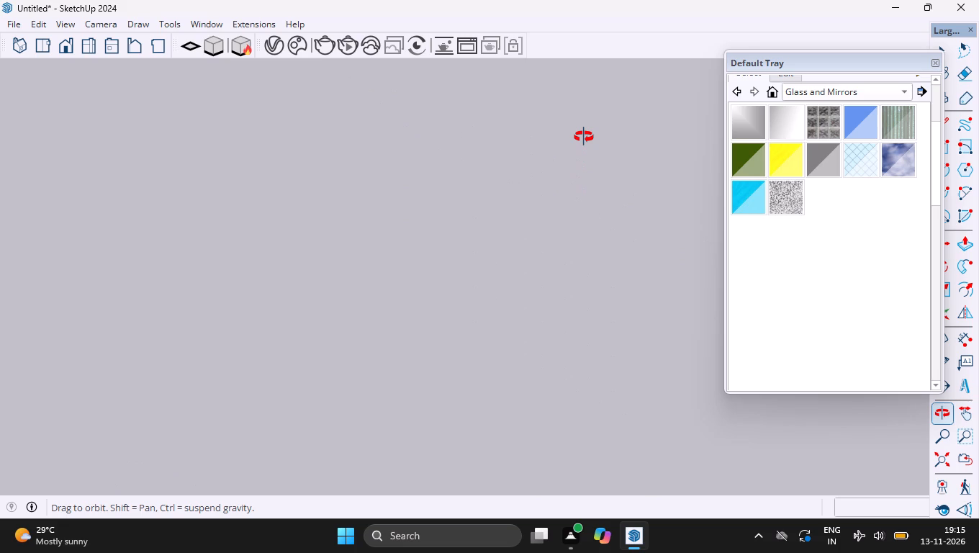
pyautogui.keyDown('ctrl'); pyautogui.scroll(-2, 584, 137); pyautogui.keyUp('ctrl')
pyautogui.press('space')
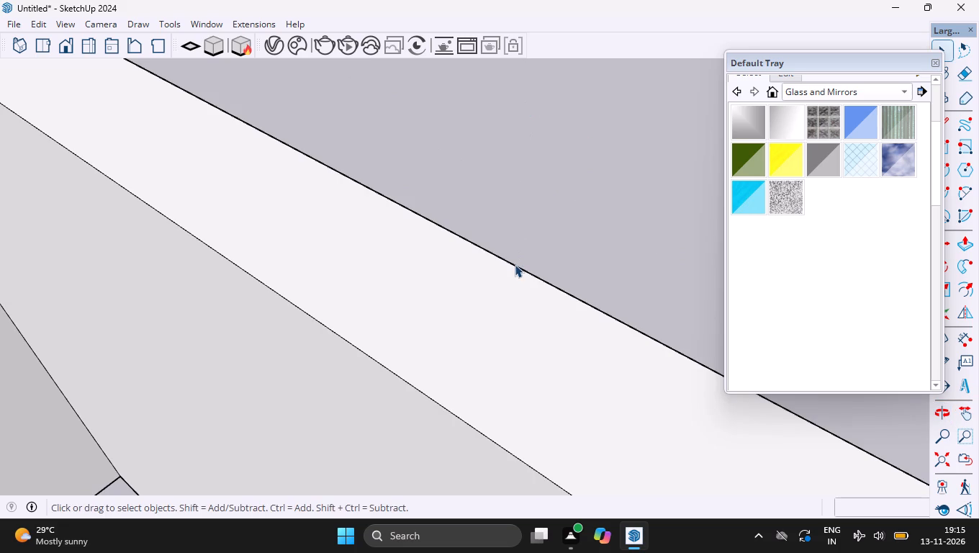
pyautogui.scroll(-2, 464, 284)
pyautogui.keyDown('ctrl'); pyautogui.scroll(-20, 464, 284); pyautogui.keyUp('ctrl')
pyautogui.keyDown('ctrl'); pyautogui.scroll(-2, 464, 284); pyautogui.keyUp('ctrl')
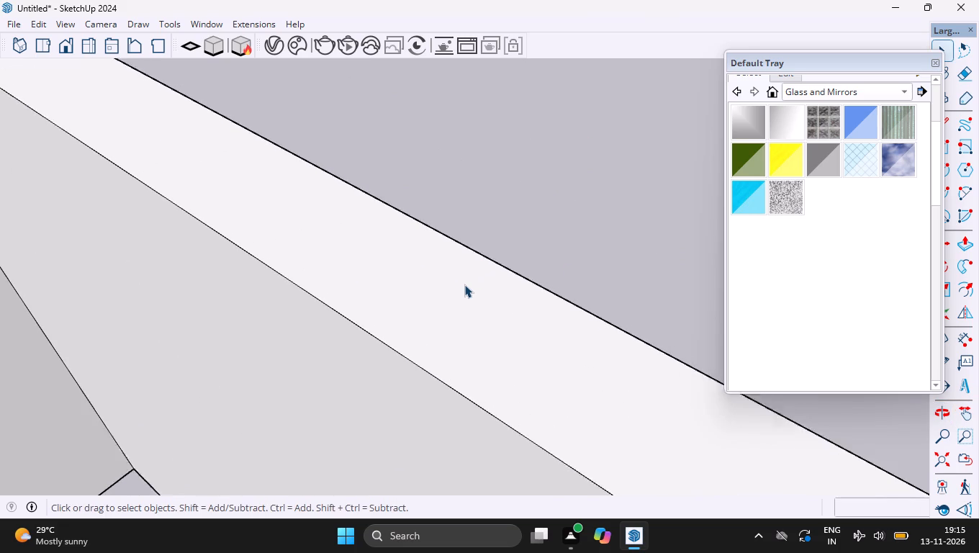
pyautogui.keyDown('ctrl'); pyautogui.scroll(-1, 464, 284); pyautogui.keyUp('ctrl')
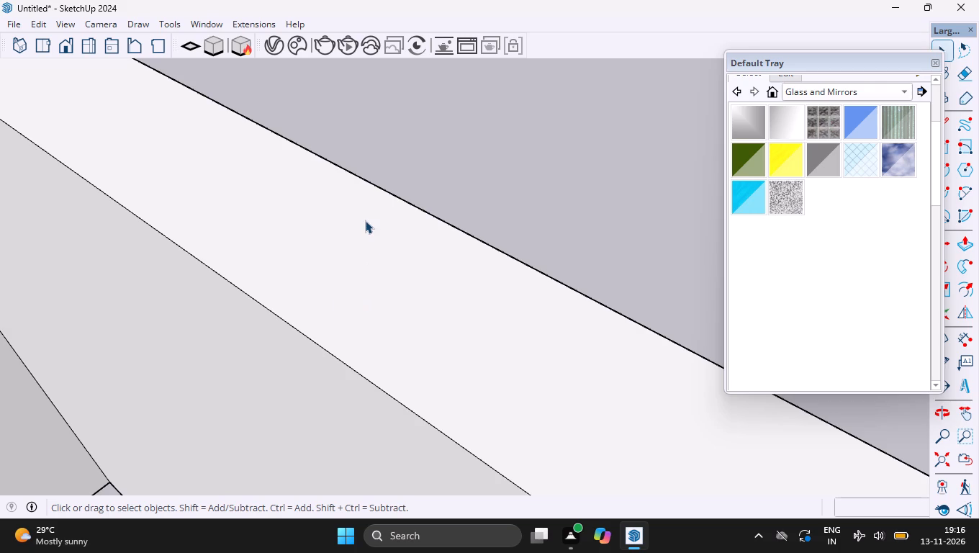
pyautogui.keyDown('ctrl'); pyautogui.scroll(-3, 365, 220); pyautogui.keyUp('ctrl')
pyautogui.hscroll(-1, 365, 220)
pyautogui.keyDown('ctrl'); pyautogui.scroll(-5, 365, 220); pyautogui.keyUp('ctrl')
pyautogui.scroll(-2, 365, 220)
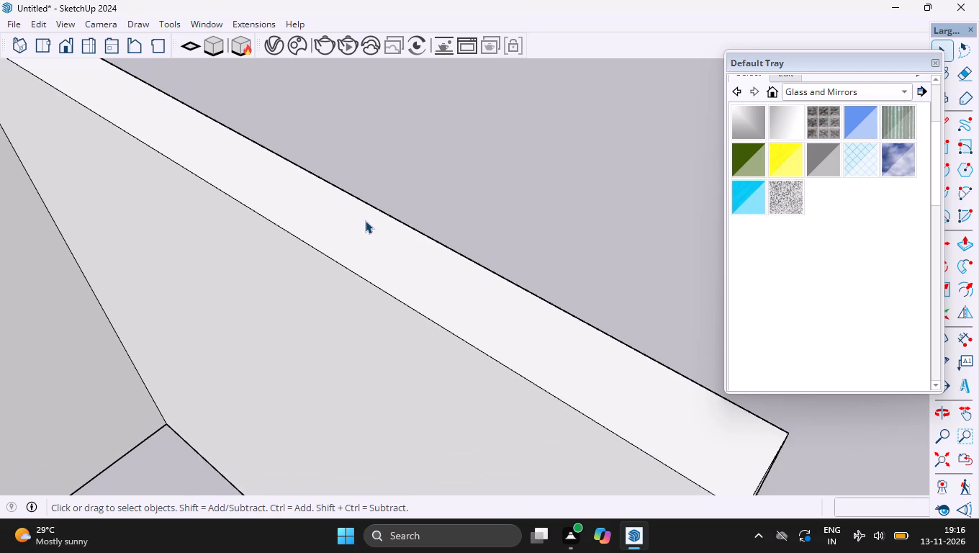
pyautogui.scroll(-2, 365, 220)
pyautogui.keyDown('ctrl'); pyautogui.scroll(-4, 365, 220); pyautogui.keyUp('ctrl')
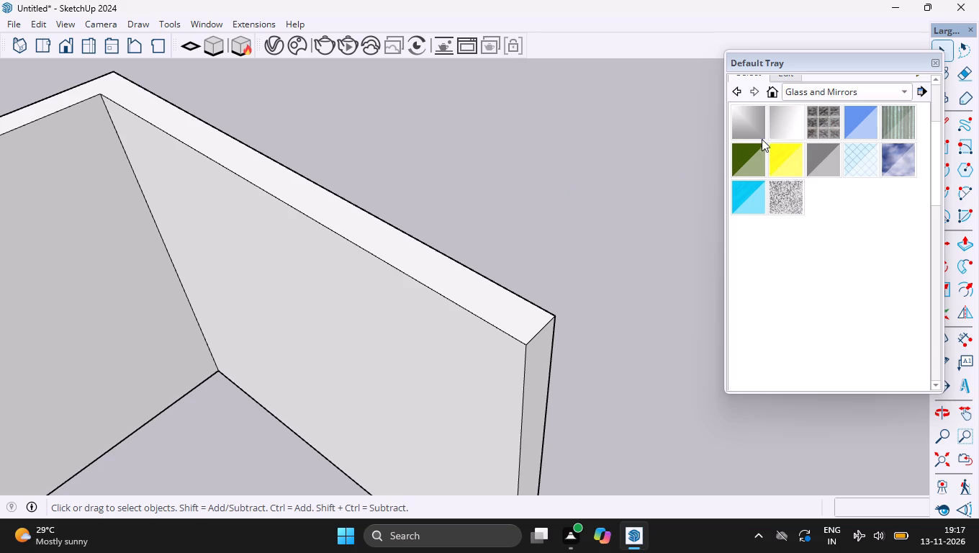
# Close the Default Tray to clear the modelling area.
pyautogui.click(937, 67)
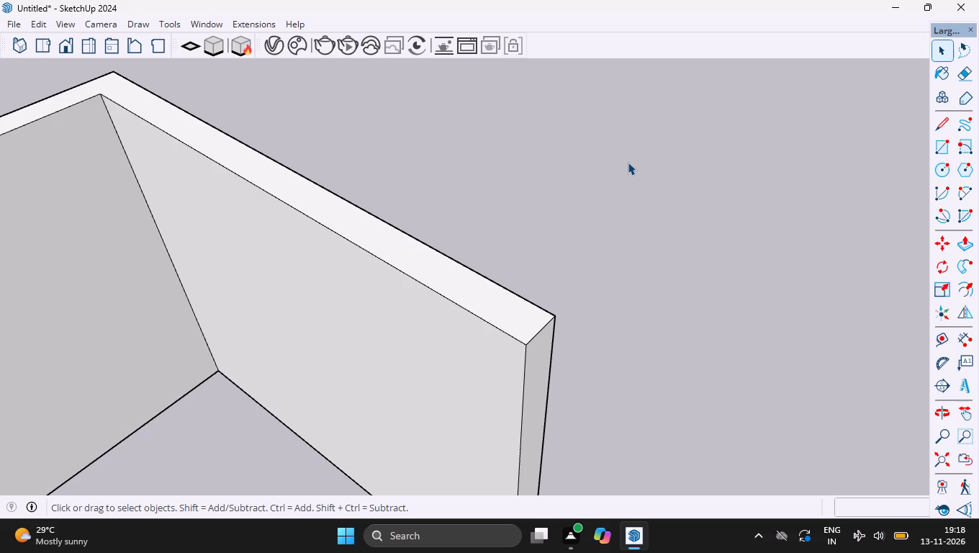
# Examine the kitchen walls from the open side and the three cabinet elevation drawings laid out along the red axis.
pyautogui.hscroll(4, 628, 162)
pyautogui.hscroll(20, 628, 162)
pyautogui.hscroll(-19, 628, 162)
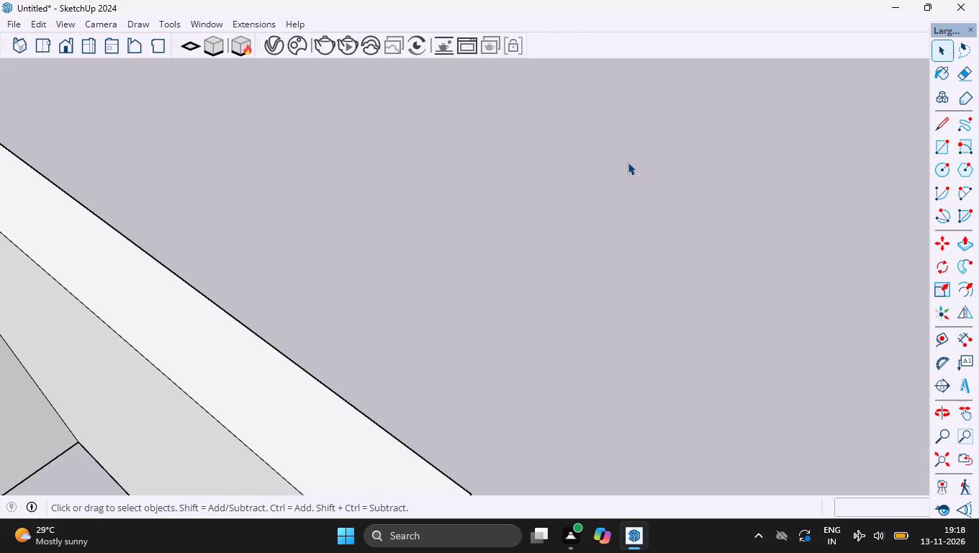
pyautogui.keyDown('ctrl'); pyautogui.scroll(-7, 439, 132); pyautogui.keyUp('ctrl')
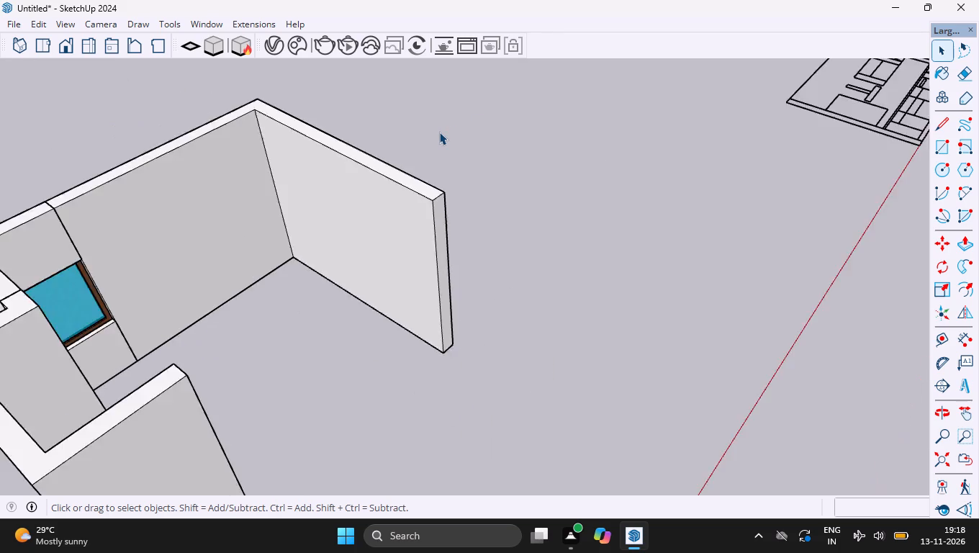
pyautogui.keyDown('ctrl'); pyautogui.scroll(-5, 439, 132); pyautogui.keyUp('ctrl')
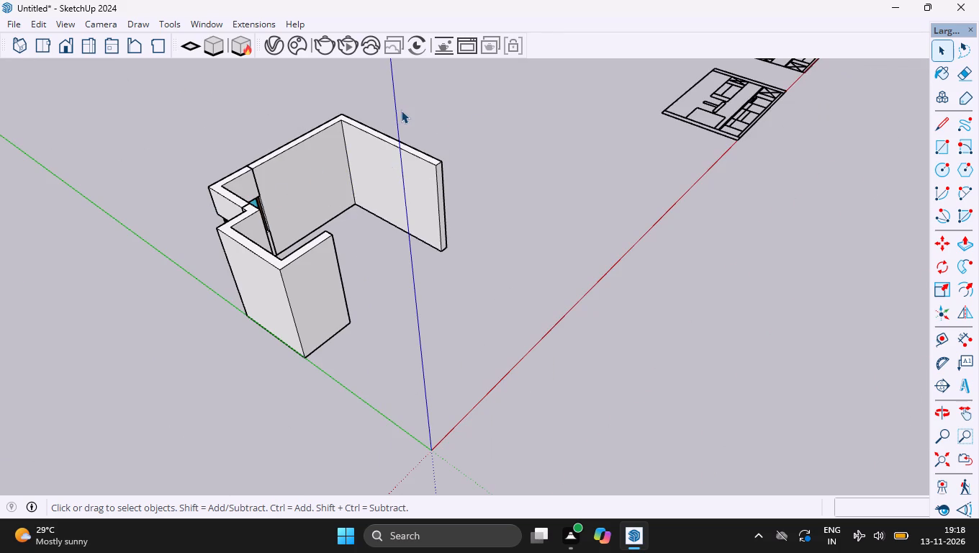
pyautogui.keyDown('ctrl'); pyautogui.scroll(2, 401, 110); pyautogui.keyUp('ctrl')
pyautogui.press('o')
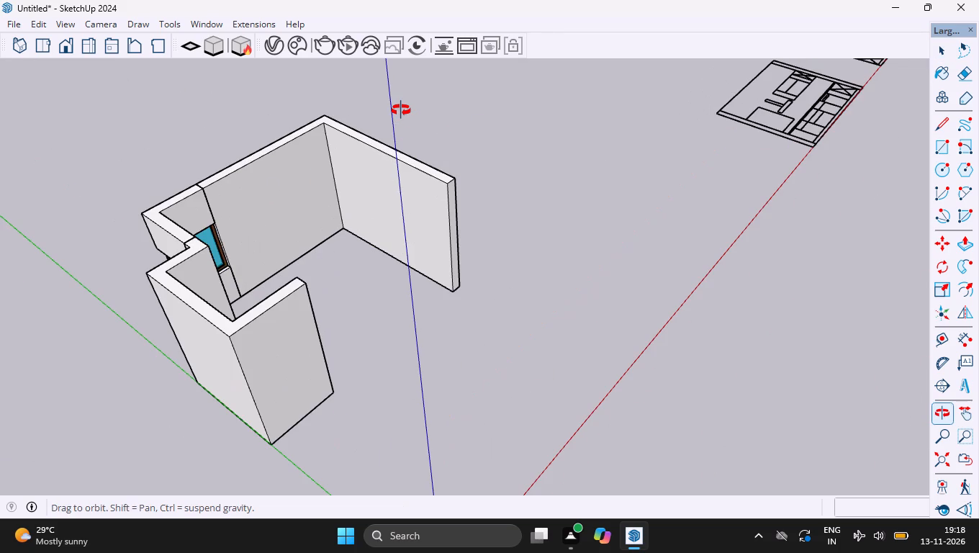
pyautogui.moveTo(489, 129); pyautogui.dragTo(303, 170)
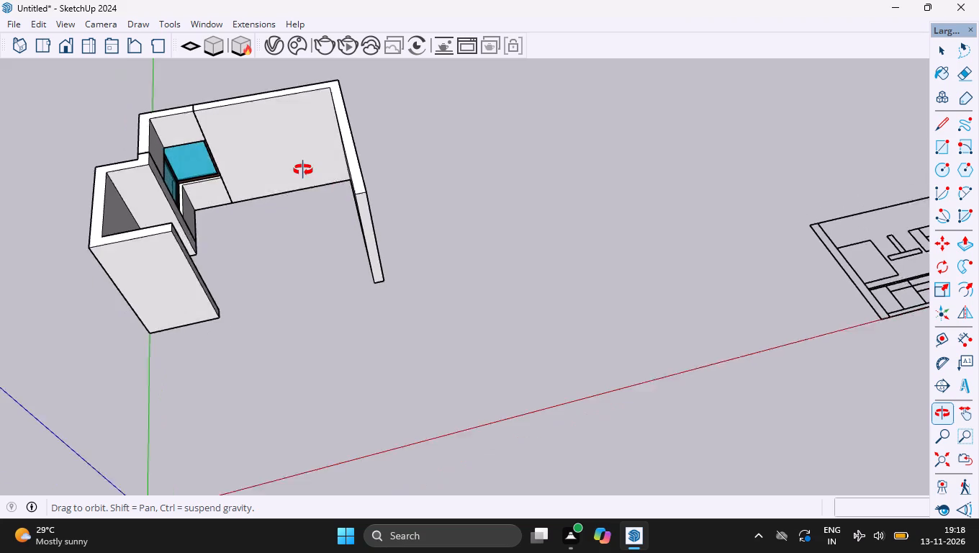
pyautogui.moveTo(303, 170); pyautogui.dragTo(317, 173)
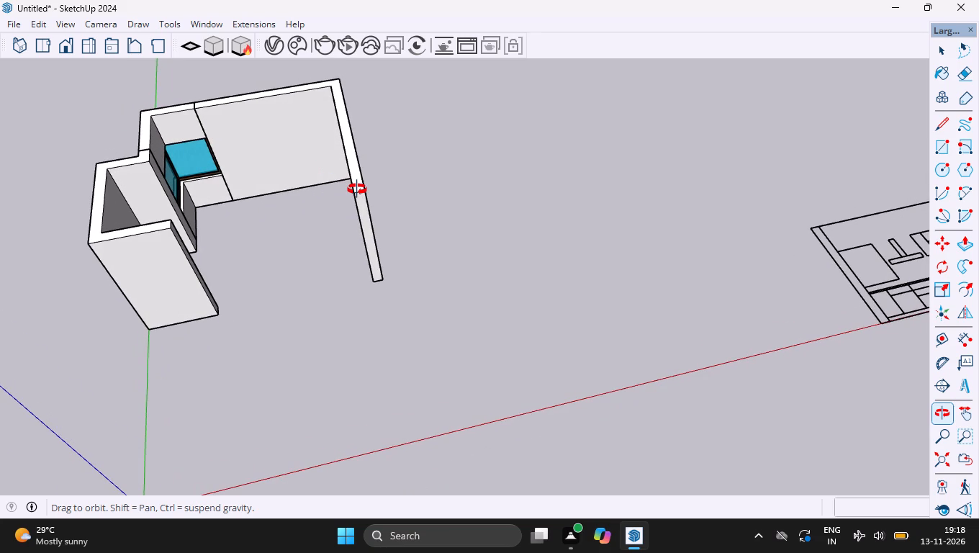
pyautogui.keyDown('ctrl'); pyautogui.scroll(-7, 357, 189); pyautogui.keyUp('ctrl')
pyautogui.moveTo(285, 305); pyautogui.dragTo(218, 333)
pyautogui.keyDown('ctrl'); pyautogui.scroll(-3, 161, 356); pyautogui.keyUp('ctrl')
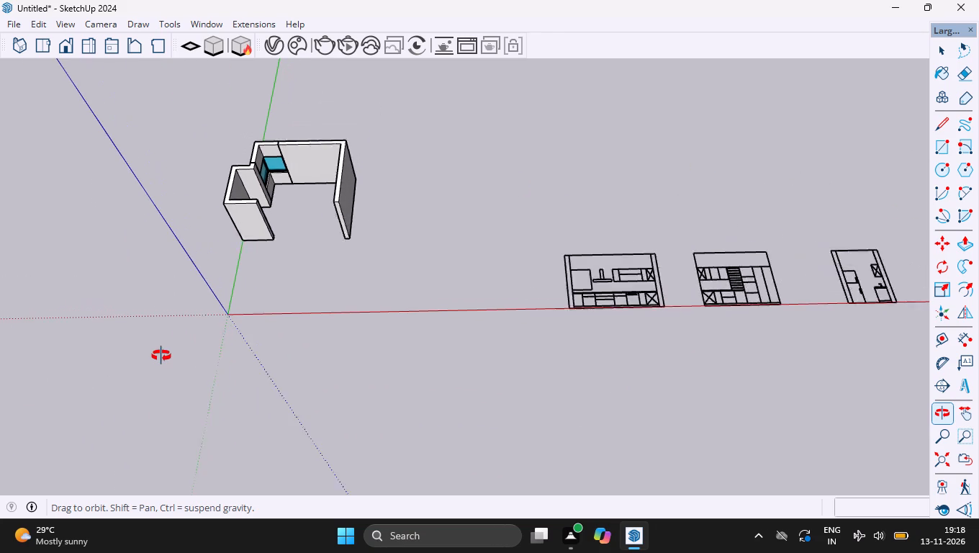
pyautogui.scroll(3, 843, 258)
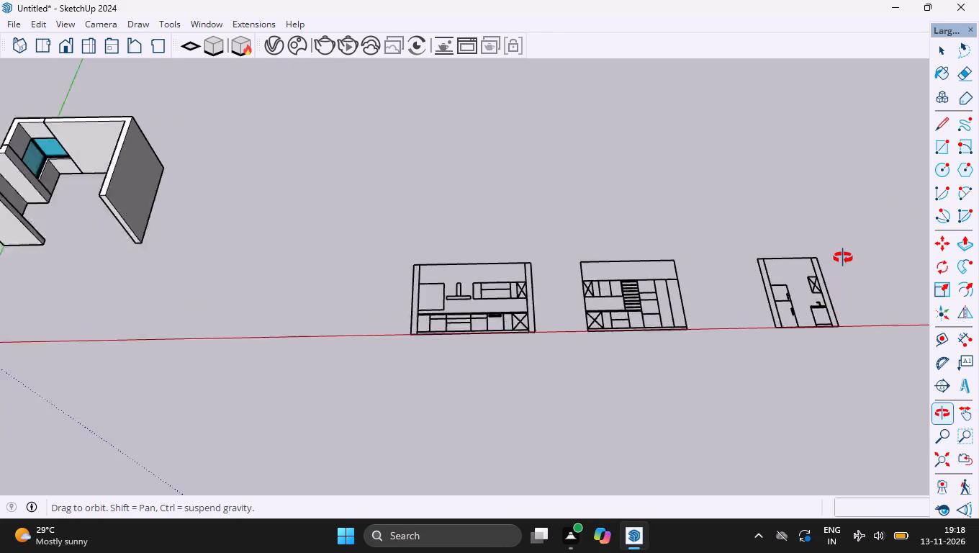
pyautogui.scroll(3, 843, 258)
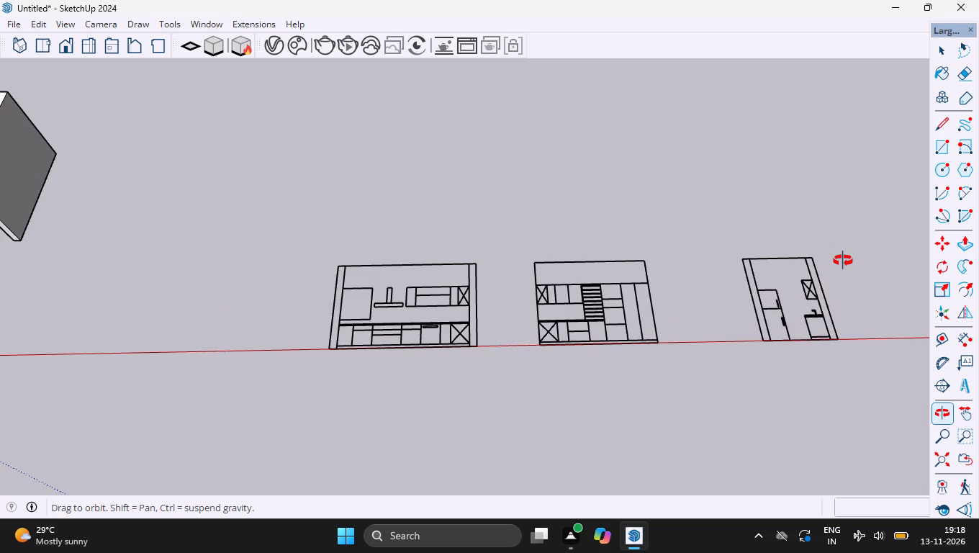
pyautogui.scroll(4, 843, 268)
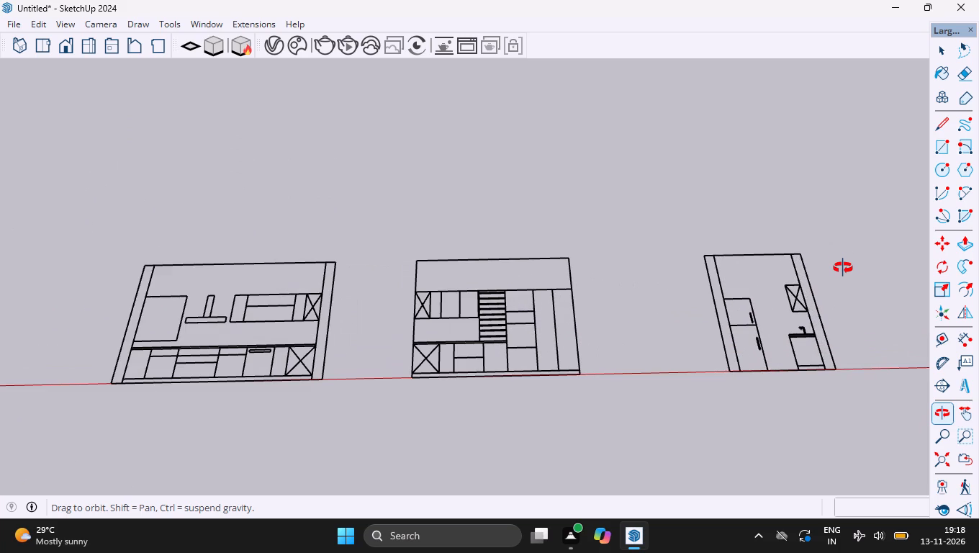
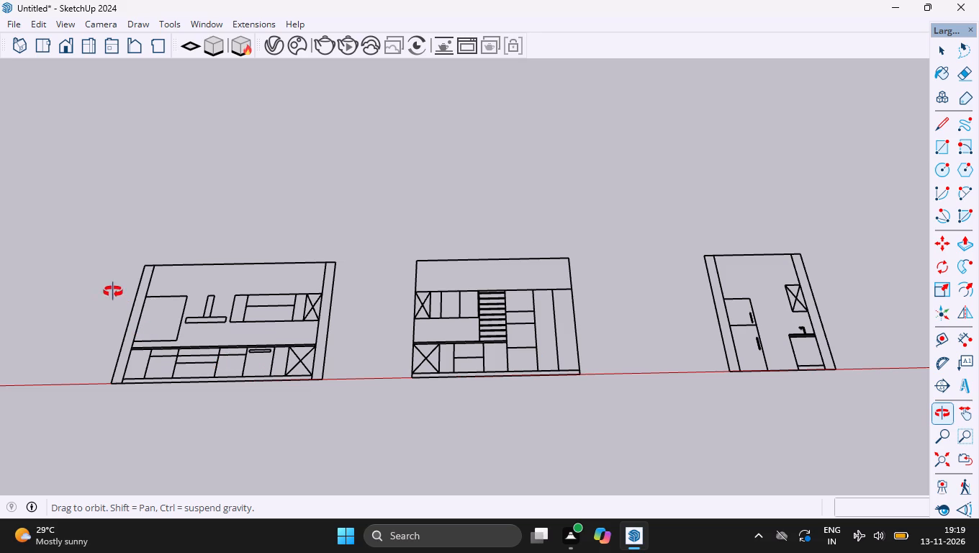
# Delete the wall outline edges and side strips surrounding the cabinets in the first elevation, the one with the range hood.
pyautogui.moveTo(218, 318); pyautogui.dragTo(197, 382)
pyautogui.moveTo(197, 382); pyautogui.dragTo(197, 382)
pyautogui.moveTo(286, 367); pyautogui.dragTo(287, 385)
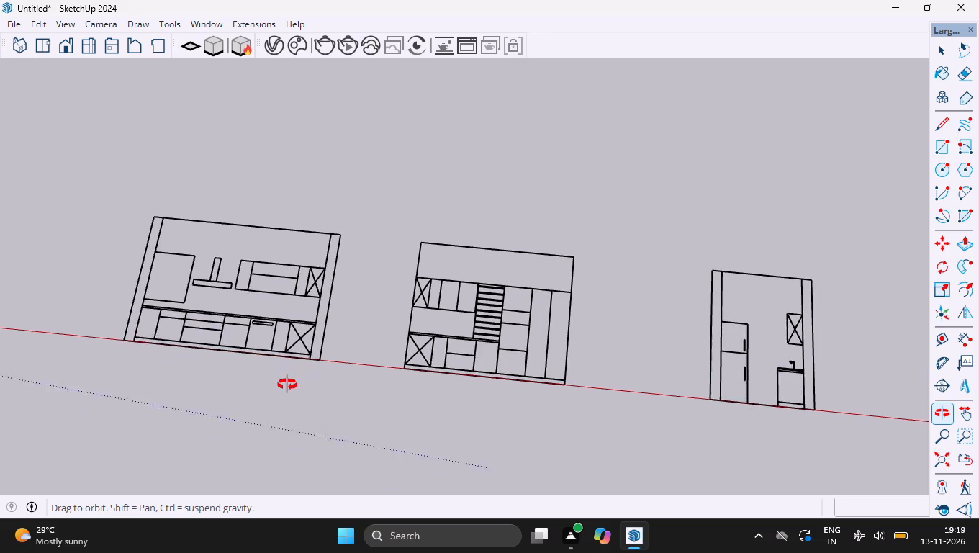
pyautogui.moveTo(287, 385); pyautogui.dragTo(337, 418)
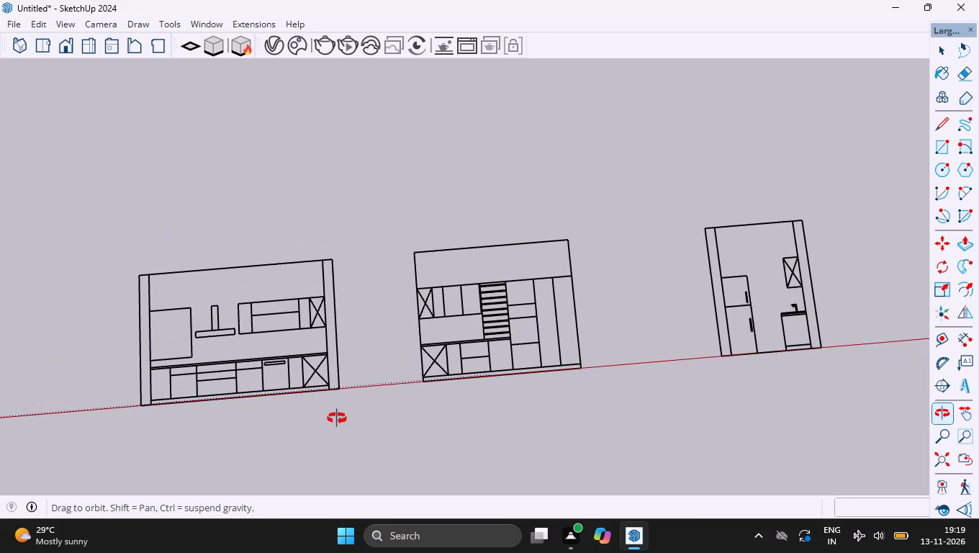
pyautogui.moveTo(337, 418); pyautogui.dragTo(312, 416)
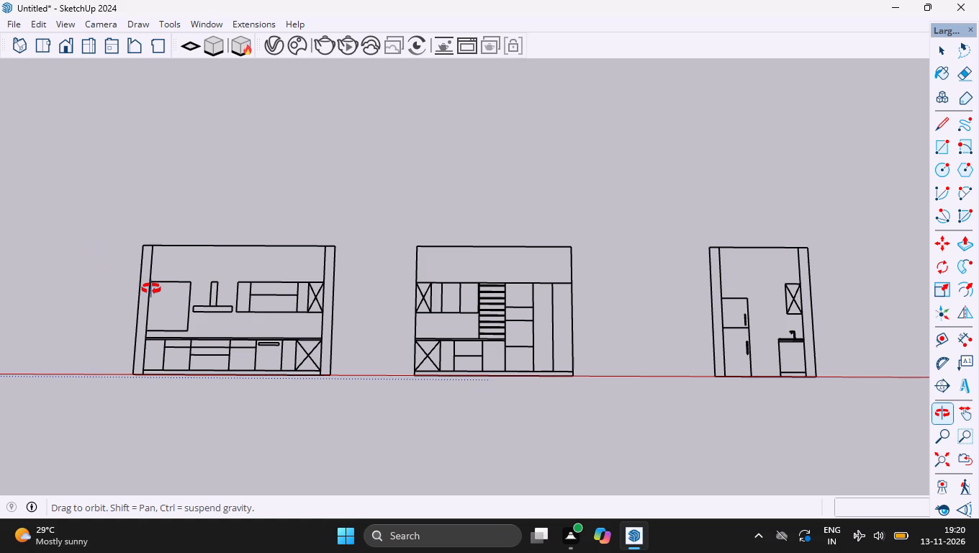
pyautogui.keyDown('ctrl'); pyautogui.scroll(6, 132, 272); pyautogui.keyUp('ctrl')
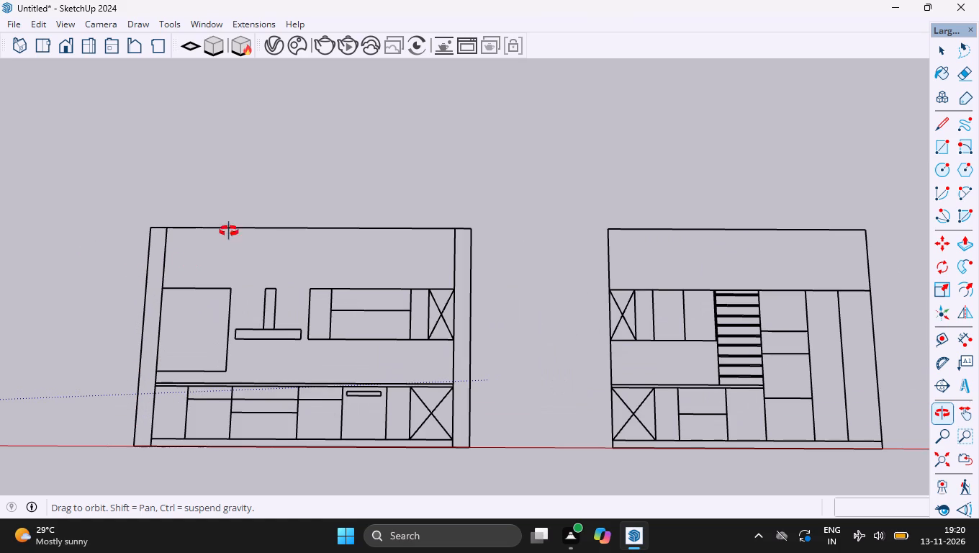
pyautogui.press('space')
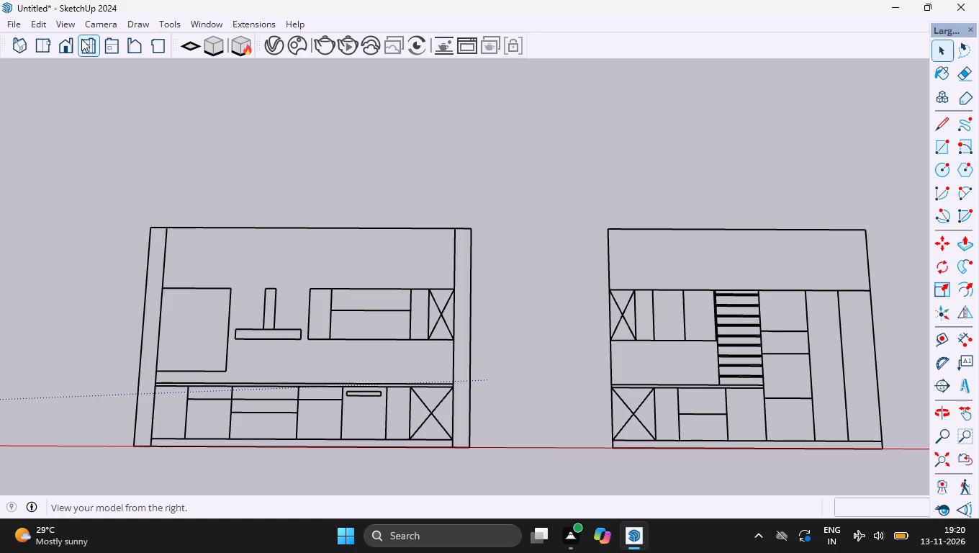
pyautogui.click(183, 133)
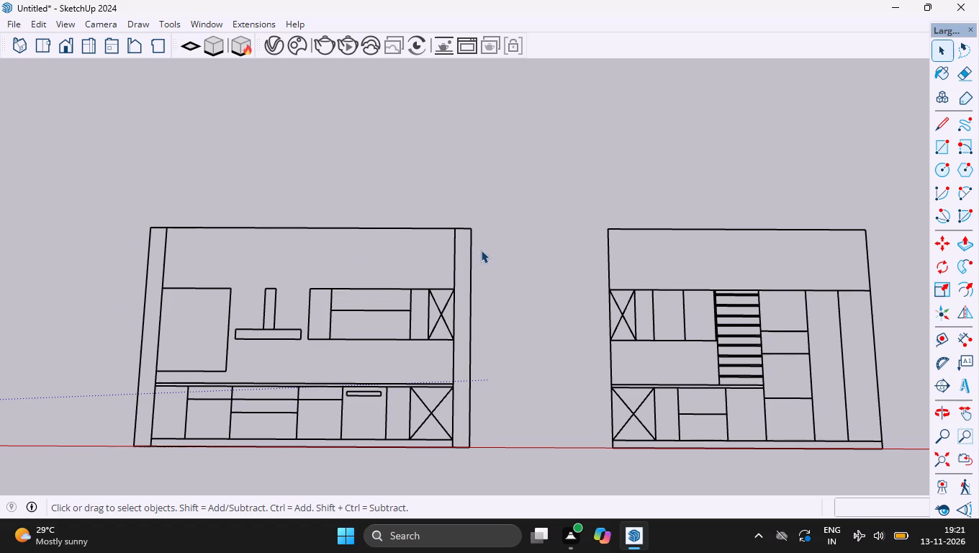
pyautogui.moveTo(481, 251); pyautogui.dragTo(127, 159)
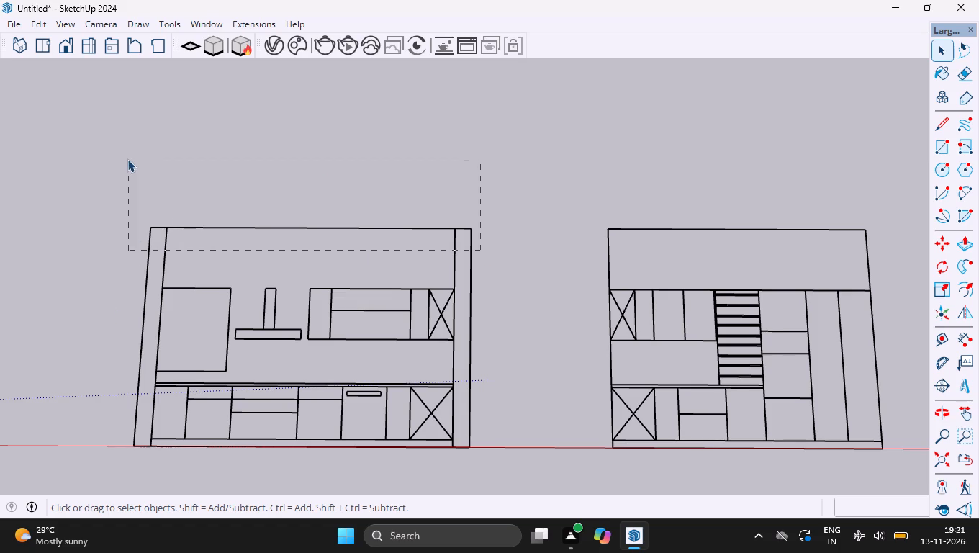
pyautogui.moveTo(127, 159); pyautogui.dragTo(127, 156)
pyautogui.press('Delete')
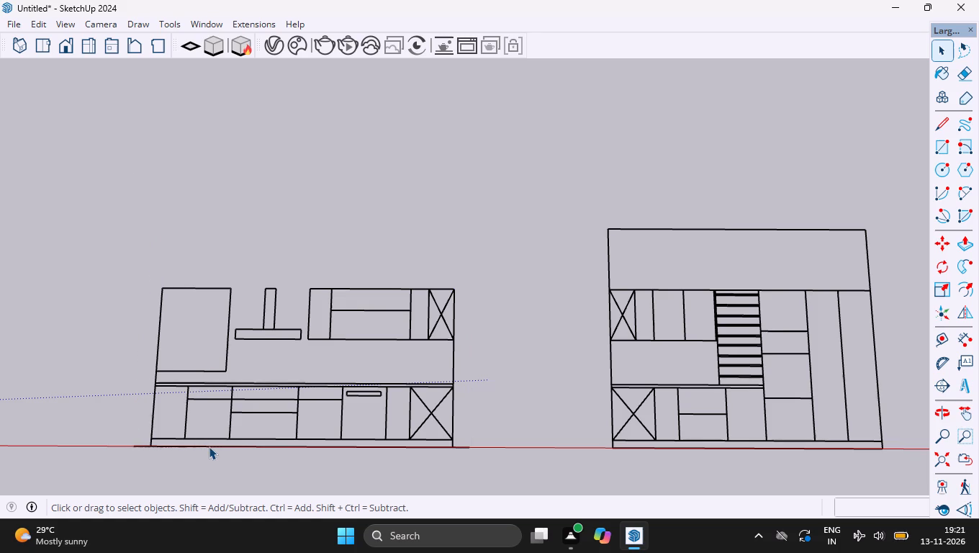
# Erase the leftover baseline stub that sticks out beyond the left end of the first elevation's base cabinets.
pyautogui.keyDown('ctrl'); pyautogui.scroll(5, 209, 446); pyautogui.keyUp('ctrl')
pyautogui.press('e')
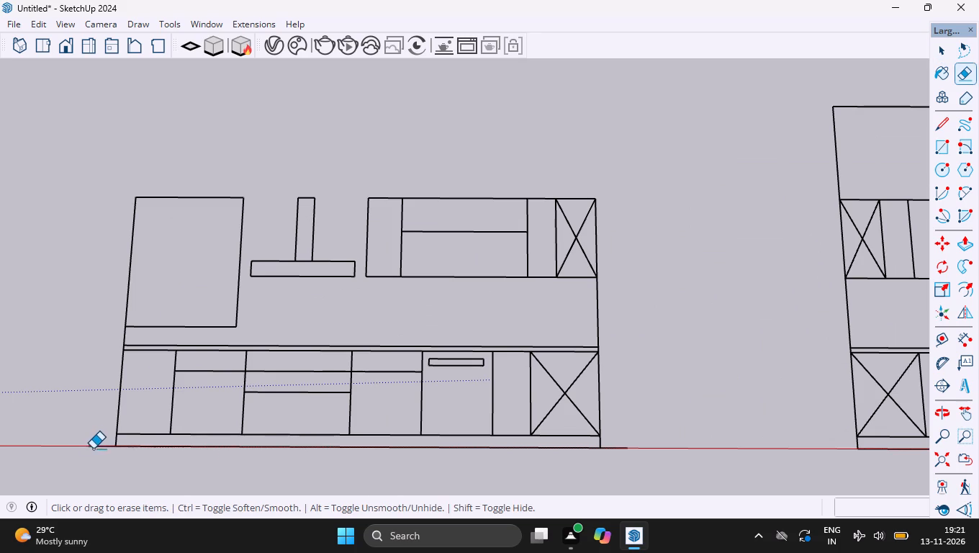
pyautogui.click(91, 447)
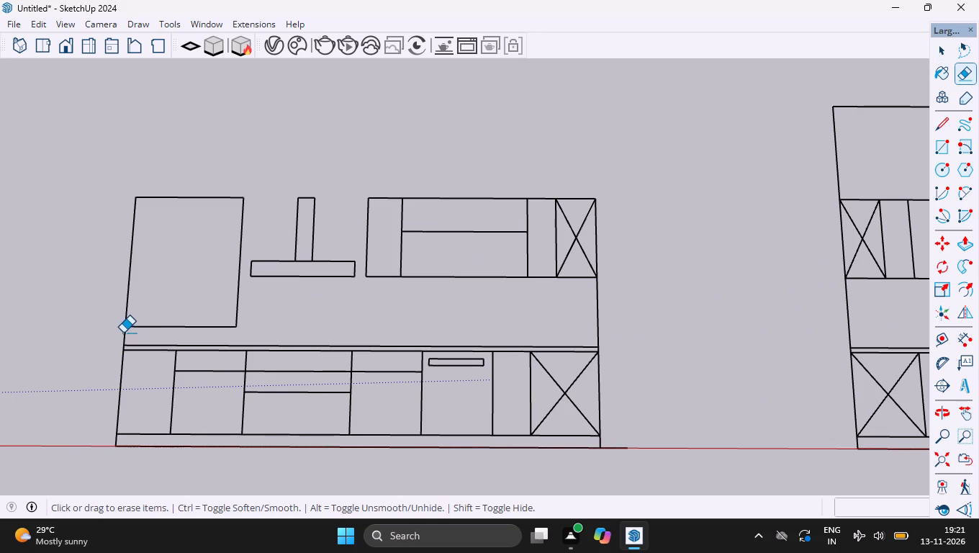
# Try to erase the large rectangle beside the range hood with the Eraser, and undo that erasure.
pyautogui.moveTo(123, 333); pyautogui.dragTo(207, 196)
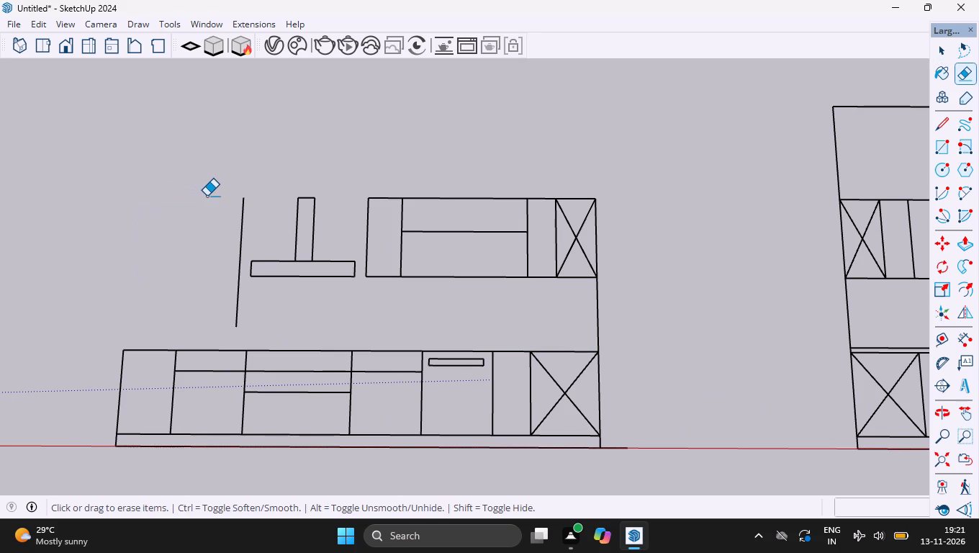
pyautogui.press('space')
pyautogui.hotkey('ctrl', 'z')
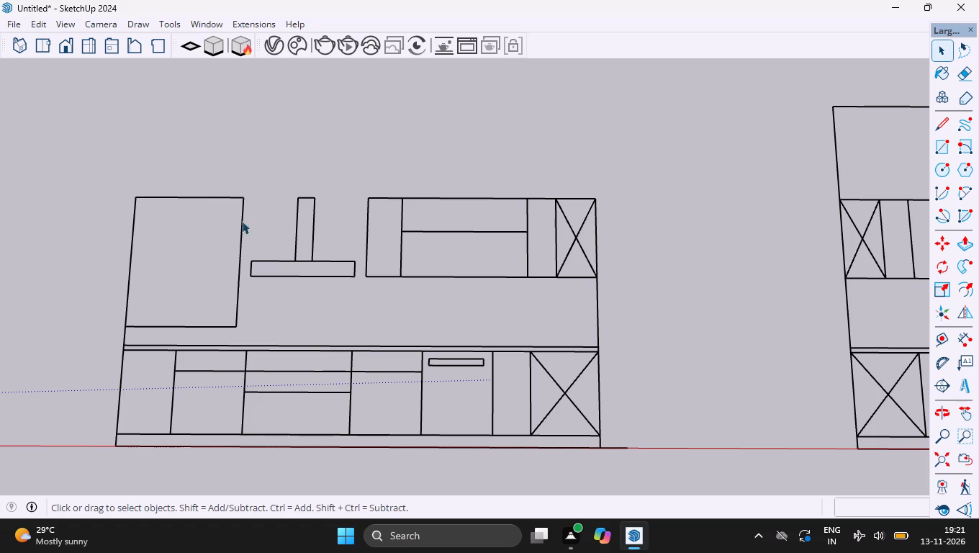
# Delete the large rectangle above the base cabinets and the range hood outline from the first elevation.
pyautogui.moveTo(236, 331); pyautogui.dragTo(90, 153)
pyautogui.moveTo(90, 153); pyautogui.dragTo(27, 122)
pyautogui.press('Delete')
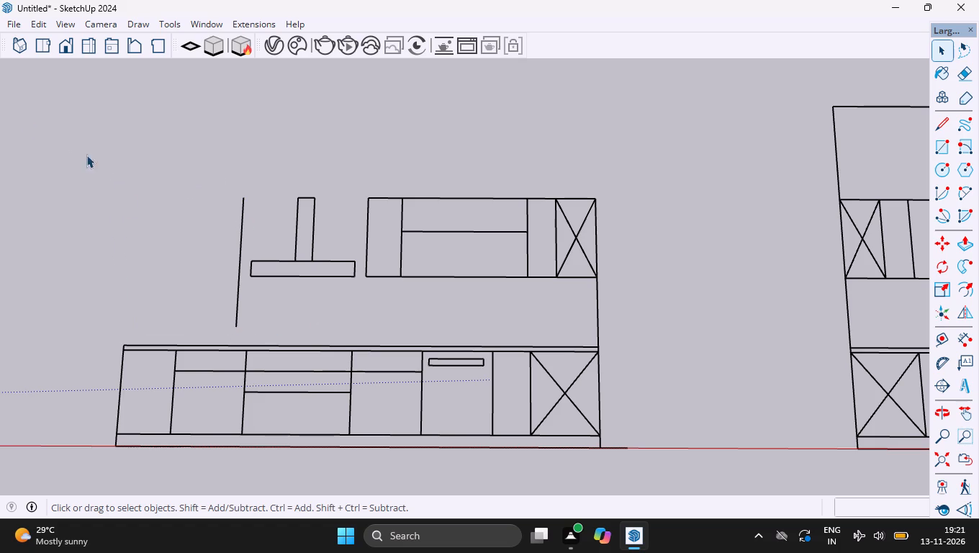
pyautogui.moveTo(202, 163); pyautogui.dragTo(343, 335)
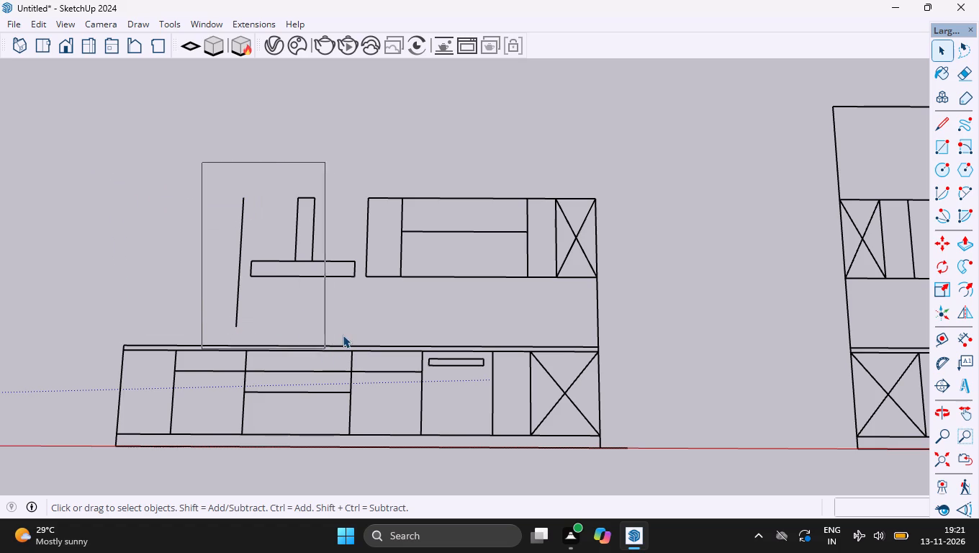
pyautogui.moveTo(343, 335); pyautogui.dragTo(358, 331)
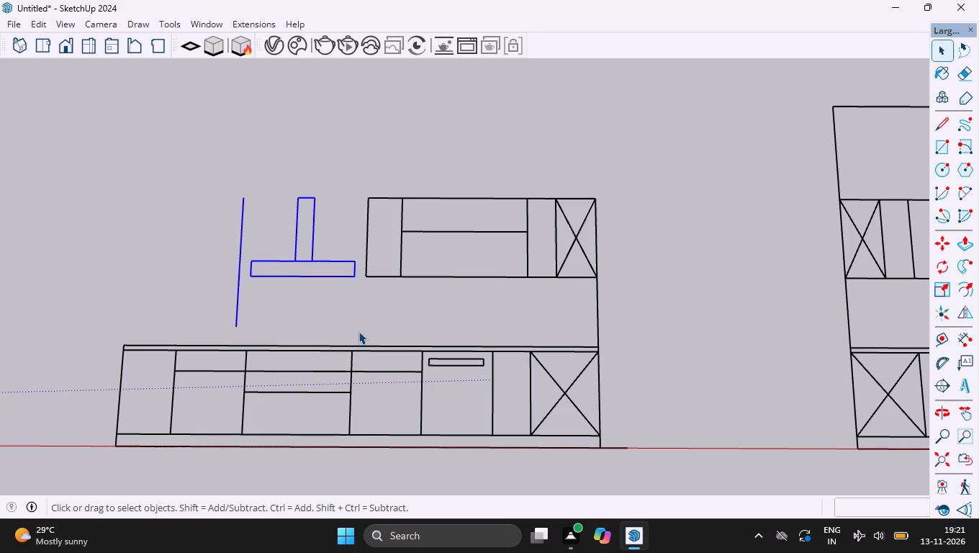
pyautogui.press('Delete')
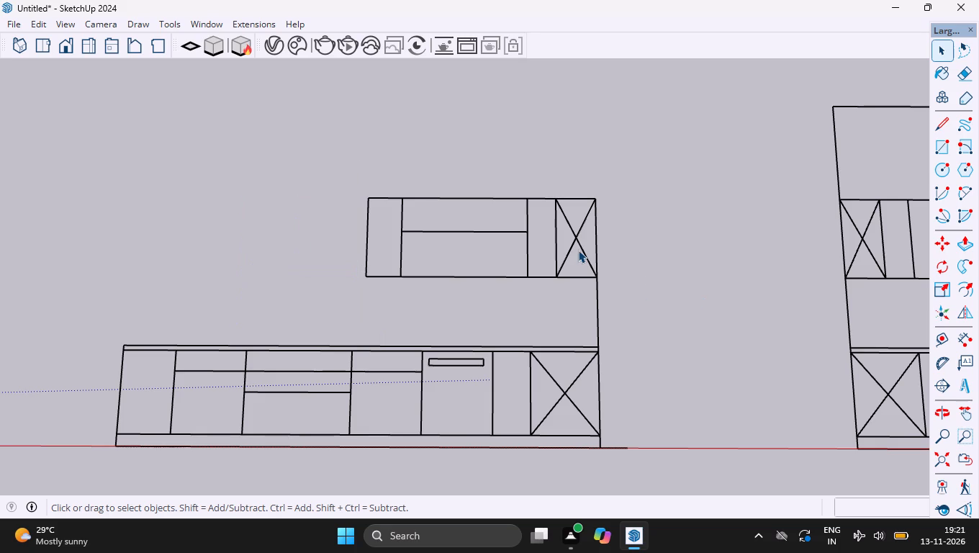
# Erase the line joining the wall and base cabinets, the diagonal crosses in both end units, and the remaining baseline stub.
pyautogui.press('e')
pyautogui.moveTo(584, 295); pyautogui.dragTo(639, 301)
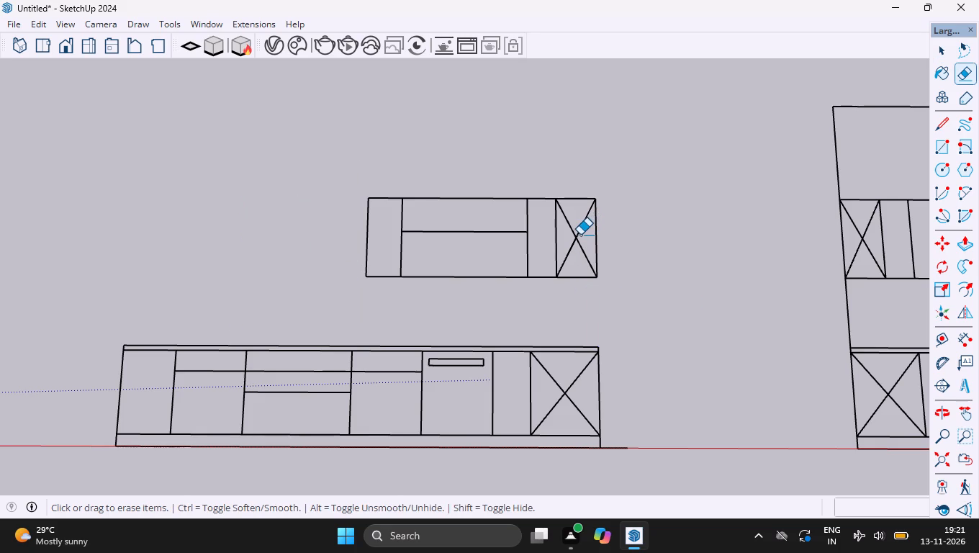
pyautogui.click(578, 235)
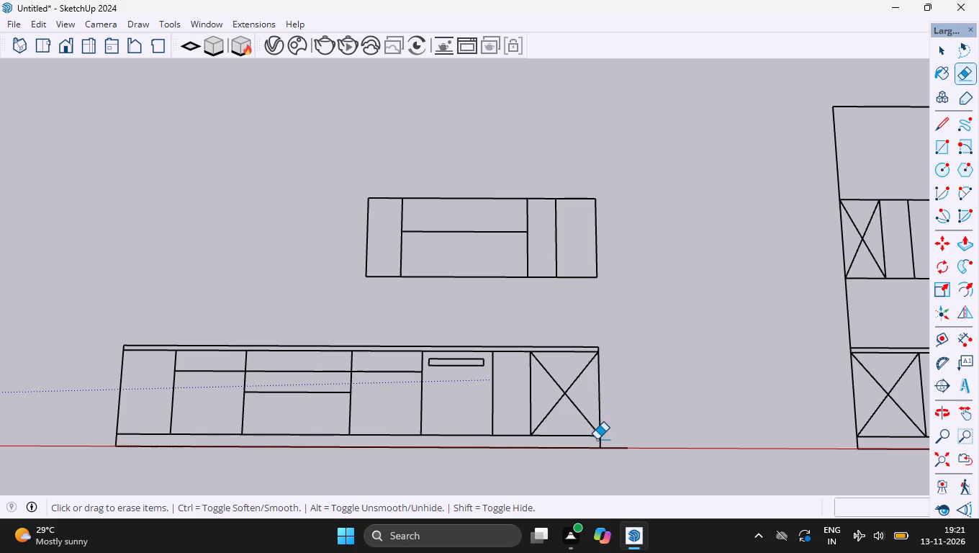
pyautogui.click(604, 449)
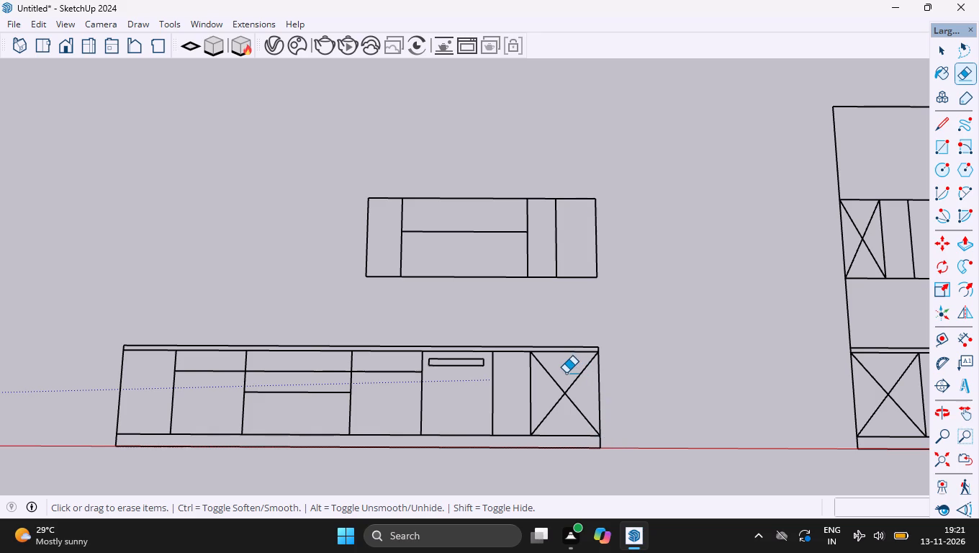
pyautogui.moveTo(566, 373); pyautogui.dragTo(570, 398)
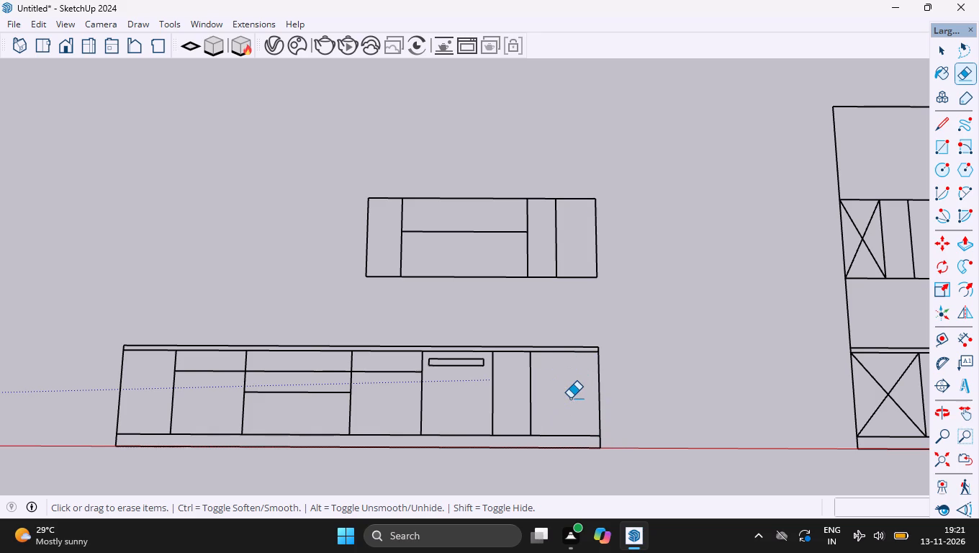
# Delete the small handle rectangle from the base cabinet front in the first elevation.
pyautogui.press('space')
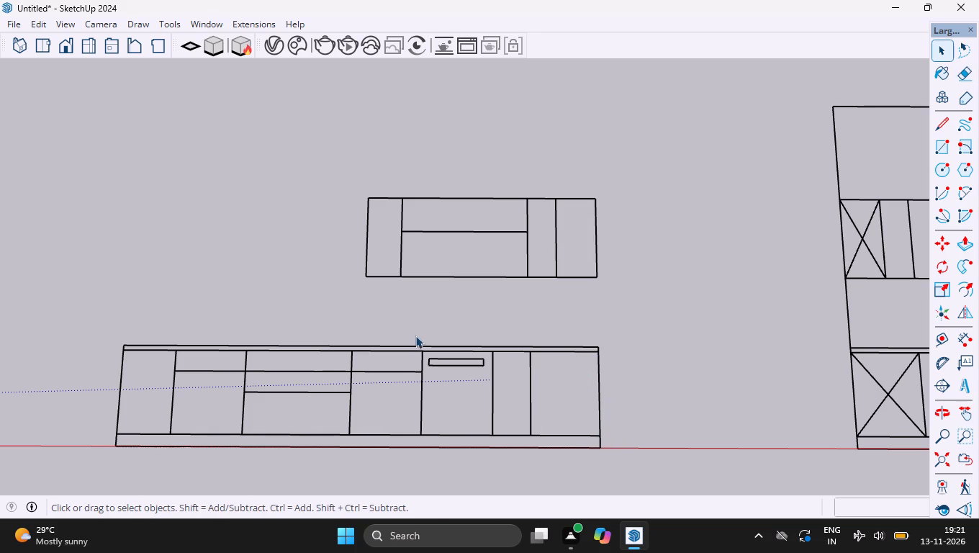
pyautogui.tripleClick(428, 359)
pyautogui.doubleClick(428, 359)
pyautogui.press('Delete')
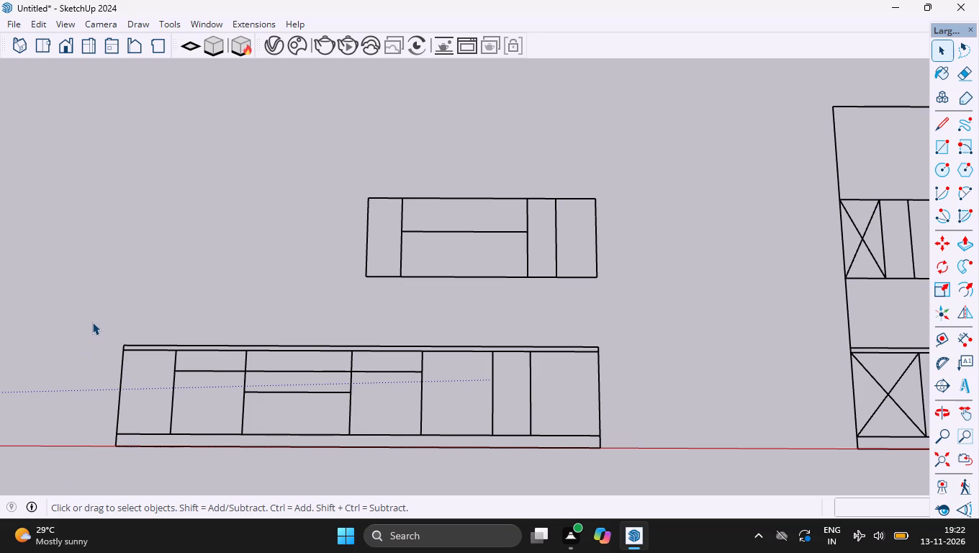
# Extrude the first elevation's whole base cabinet run, including countertop and plinth, by 580 mm with the FaceUp Extruder.
pyautogui.moveTo(92, 322); pyautogui.dragTo(595, 472)
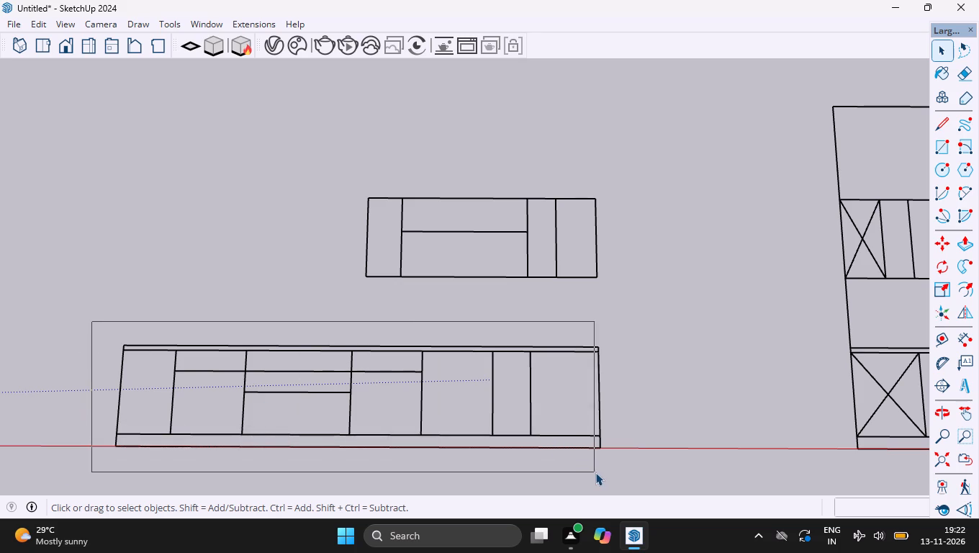
pyautogui.moveTo(595, 472); pyautogui.dragTo(676, 472)
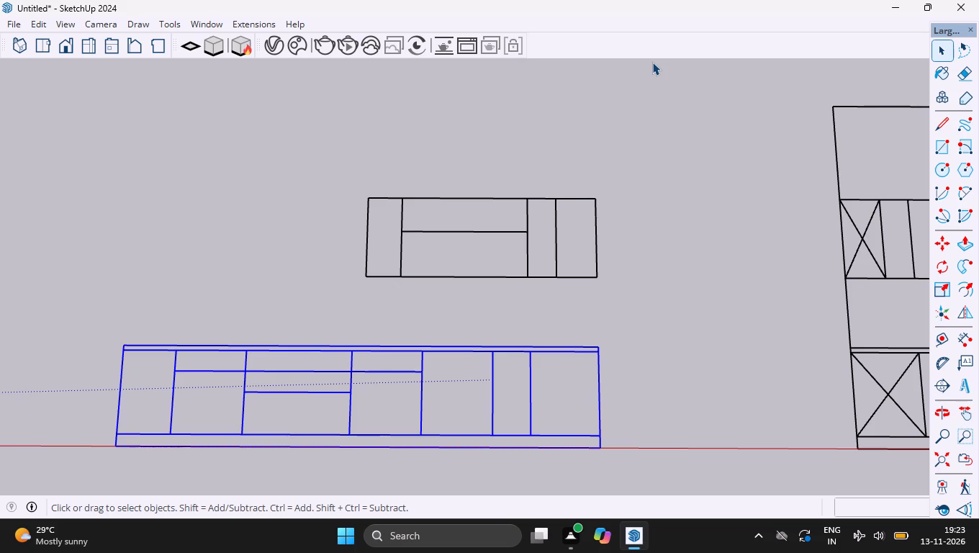
pyautogui.rightClick(700, 48)
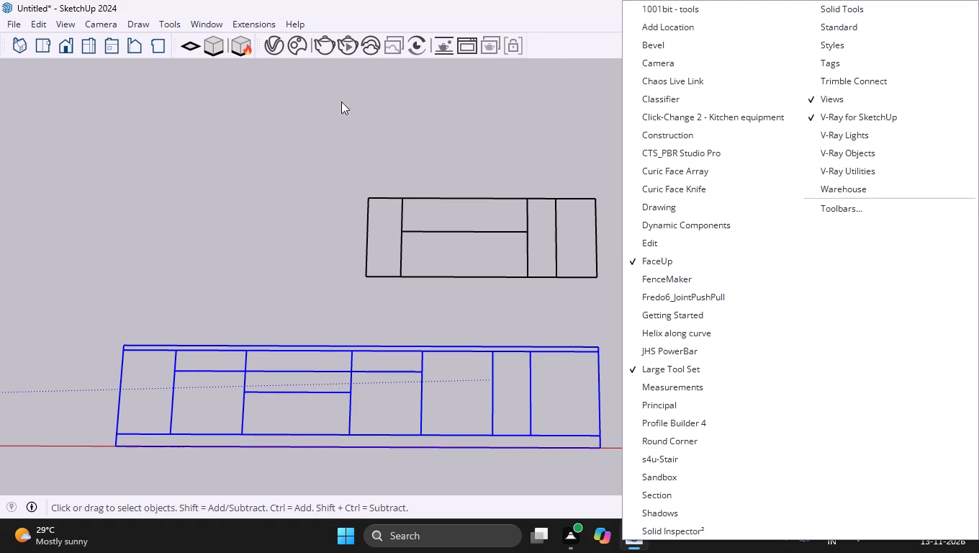
pyautogui.click(238, 47)
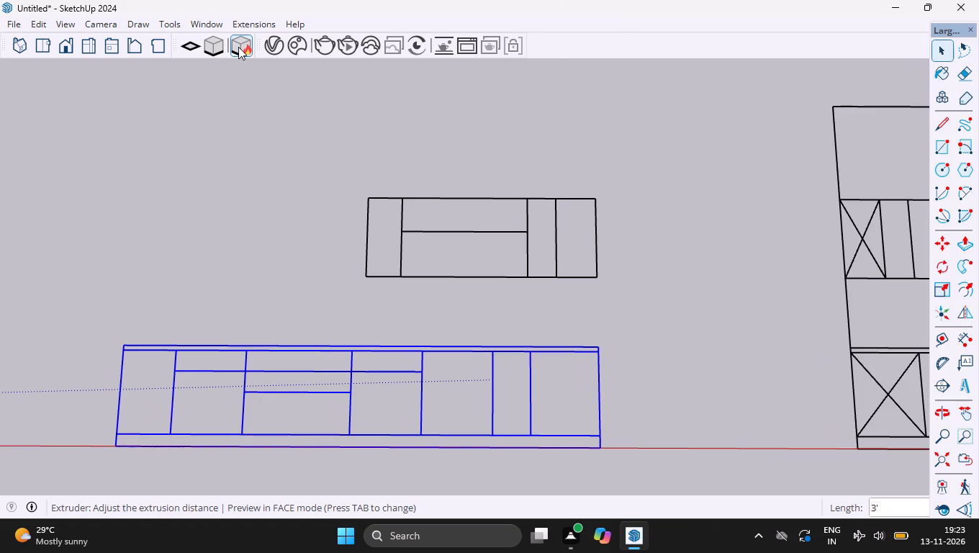
pyautogui.click(238, 47)
pyautogui.write('580')
pyautogui.write('mm')
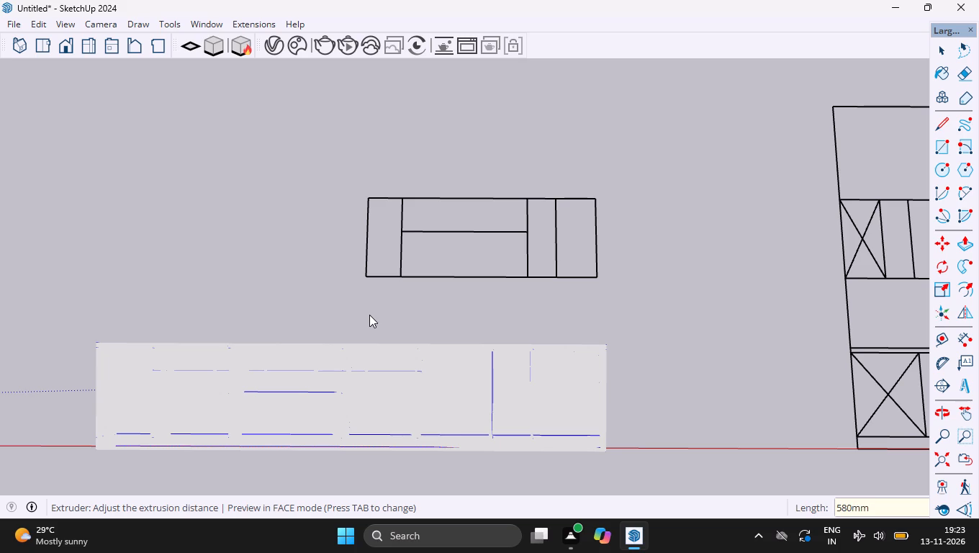
pyautogui.press('Return')
pyautogui.press('Return')
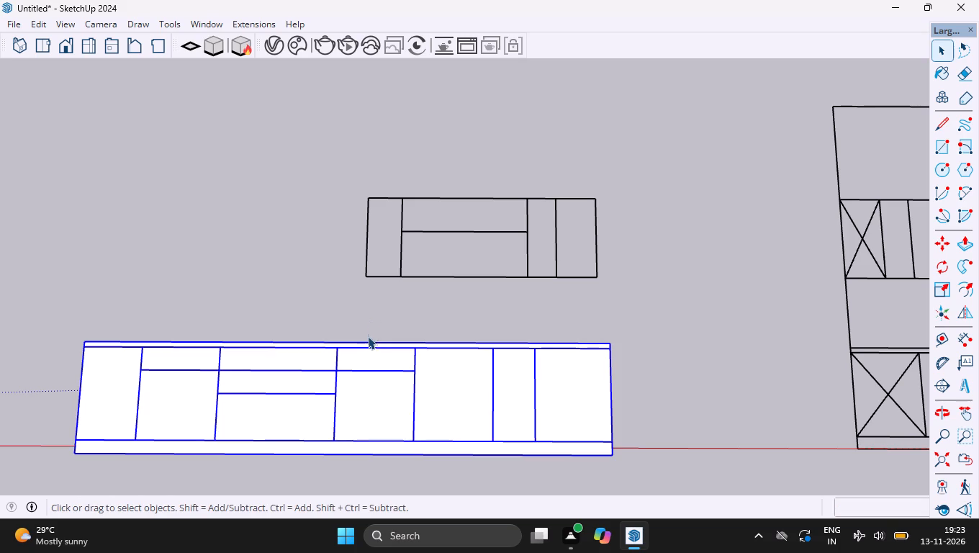
# Isolate the extruded countertop strip group on top of the base cabinets using Isolate/Reveal.
pyautogui.click(368, 344)
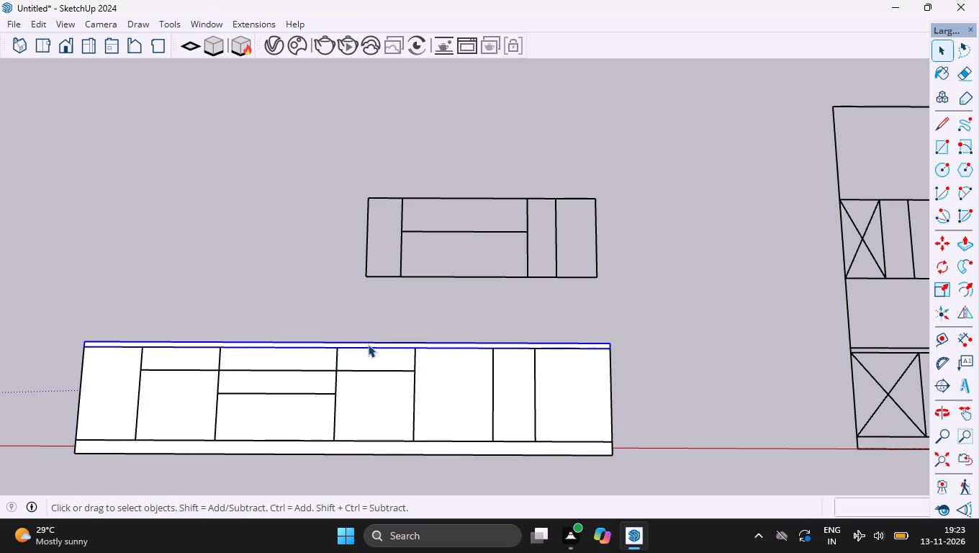
pyautogui.rightClick(368, 344)
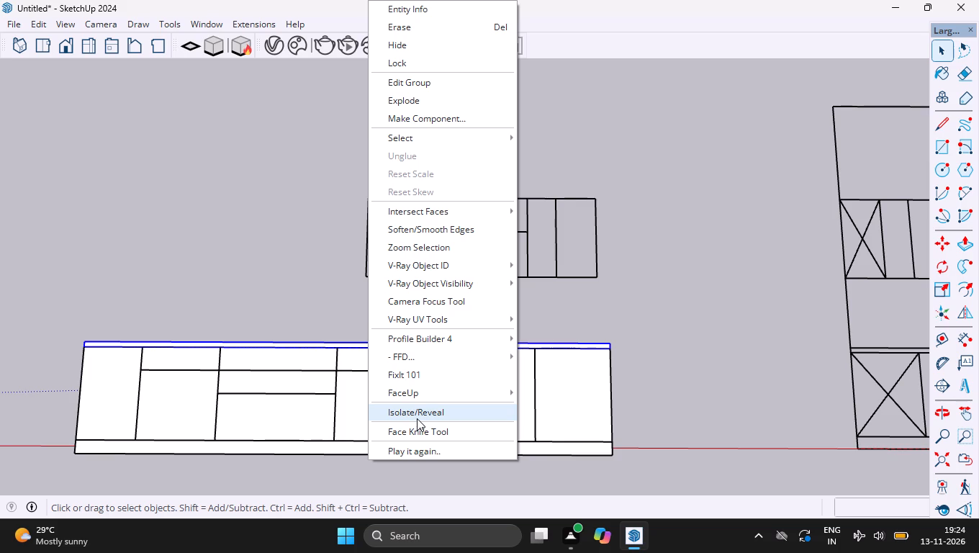
pyautogui.click(424, 413)
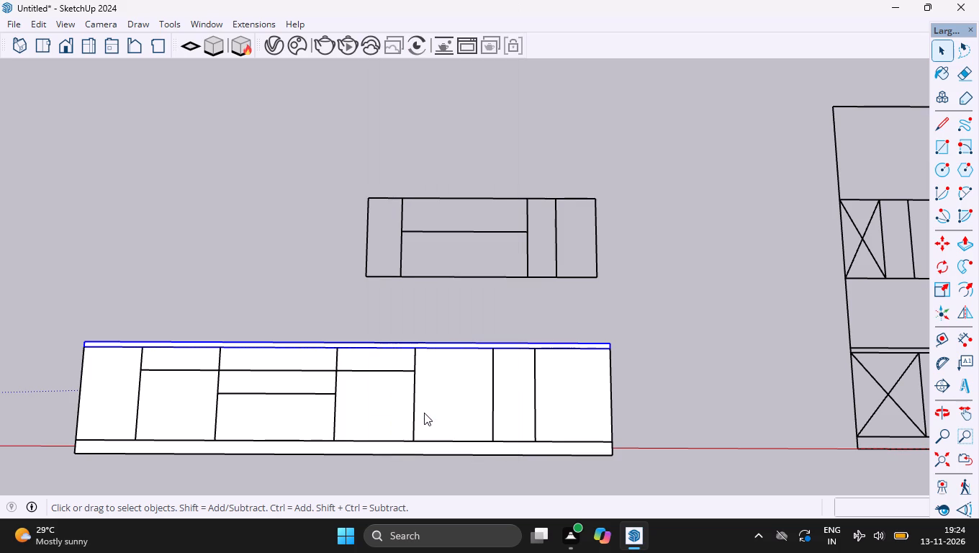
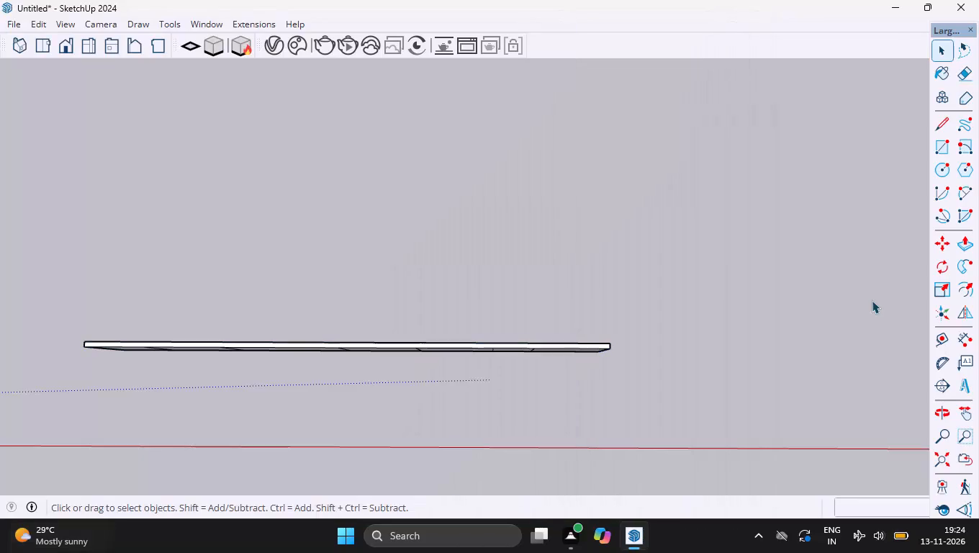
# Erase all the dividing lines across the underside of the isolated countertop strip so it is one continuous face.
pyautogui.press('o')
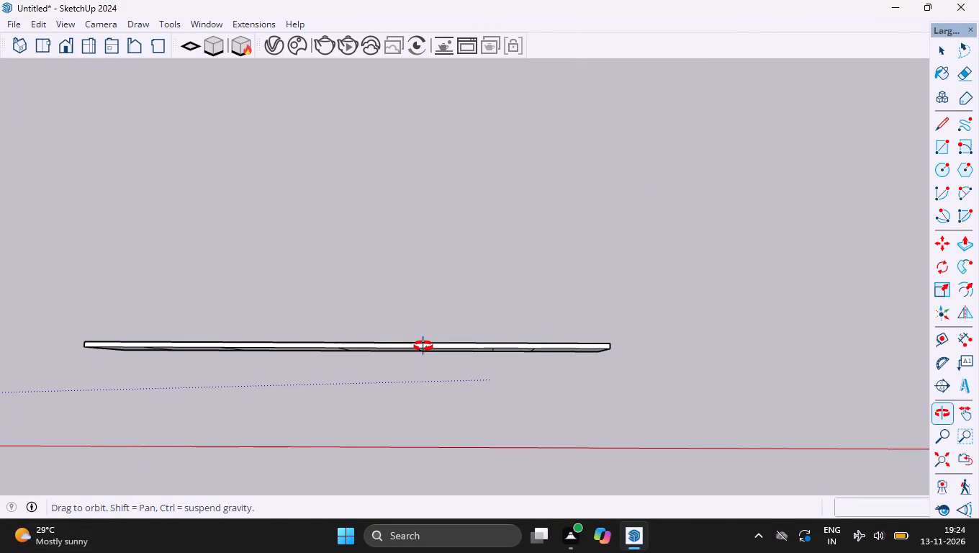
pyautogui.moveTo(341, 403); pyautogui.dragTo(340, 247)
pyautogui.press('space')
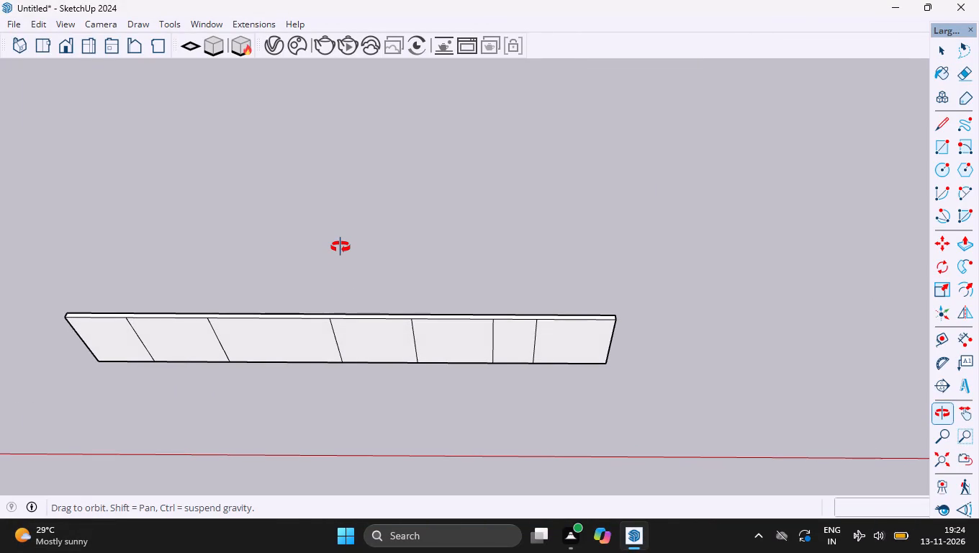
pyautogui.doubleClick(207, 336)
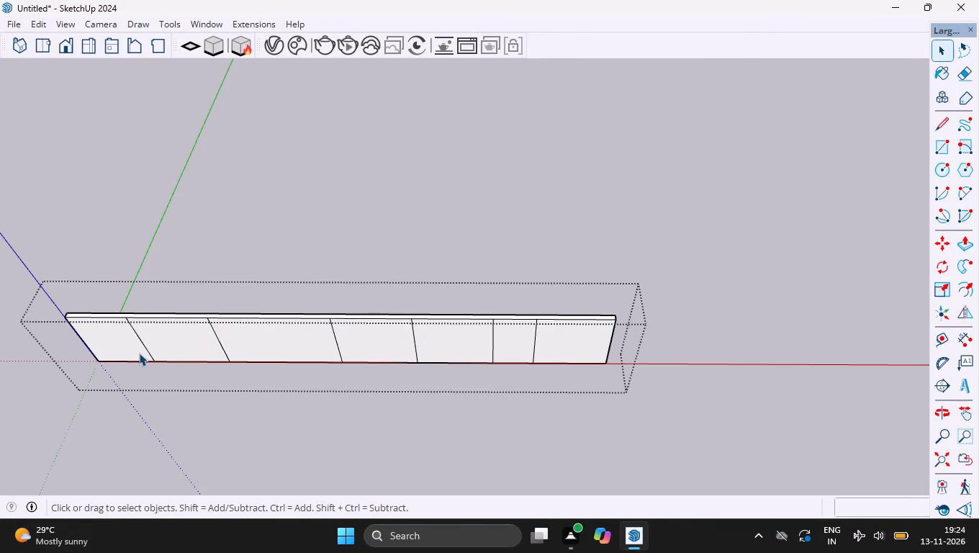
pyautogui.click(145, 346)
pyautogui.press('Delete')
pyautogui.press('e')
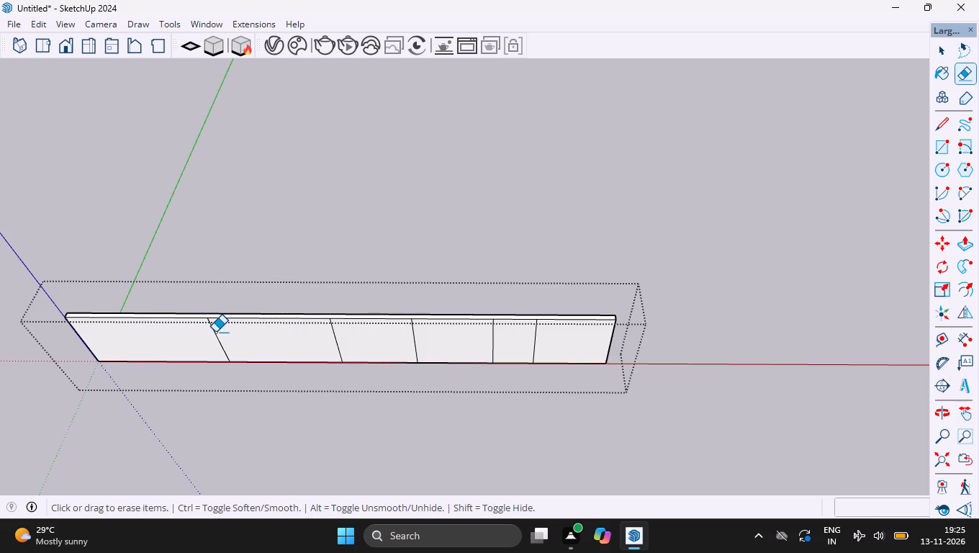
pyautogui.click(215, 334)
pyautogui.moveTo(322, 338); pyautogui.dragTo(456, 340)
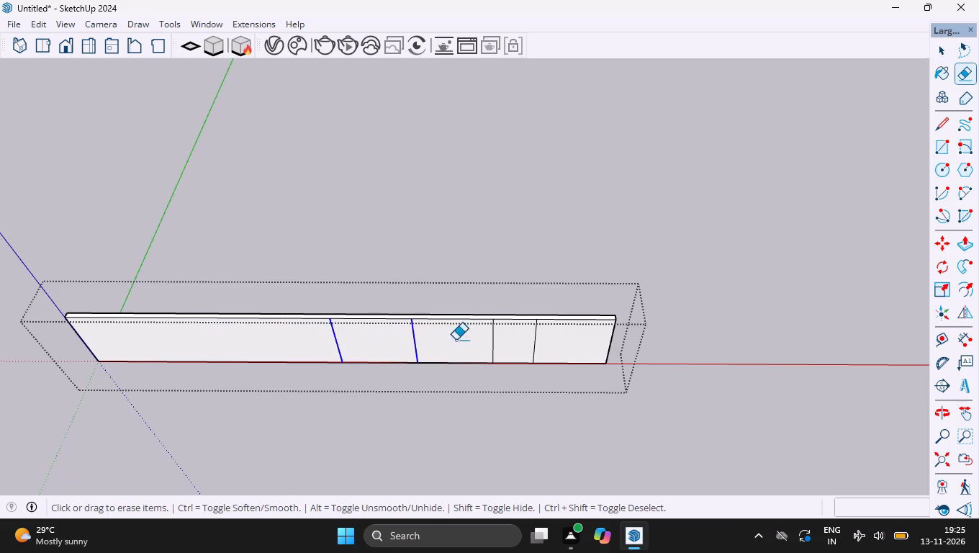
pyautogui.moveTo(456, 340); pyautogui.dragTo(541, 342)
pyautogui.write('n')
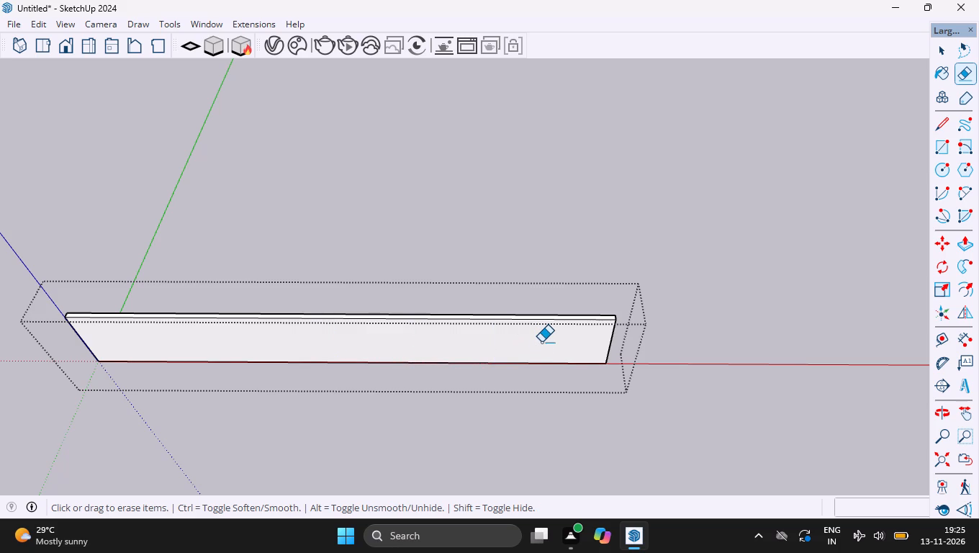
pyautogui.press('space')
pyautogui.click(557, 132)
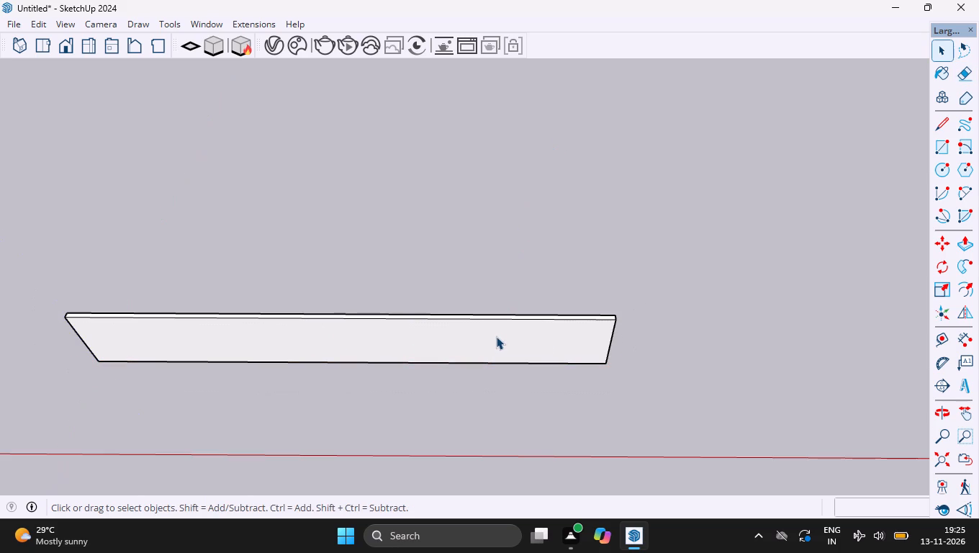
# Push/Pull the countertop's long front edge face outward by 20 mm inside its group.
pyautogui.click(496, 336)
pyautogui.doubleClick(496, 336)
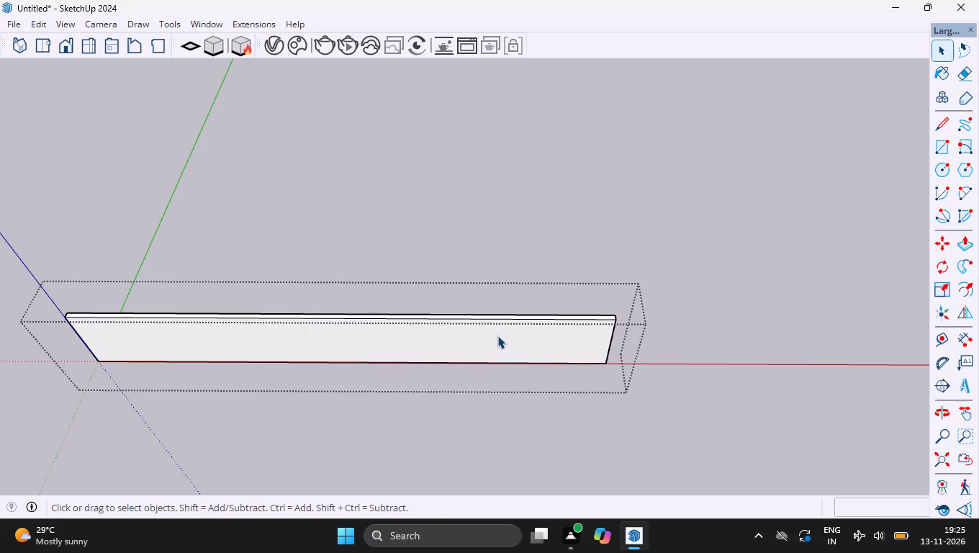
pyautogui.press('p')
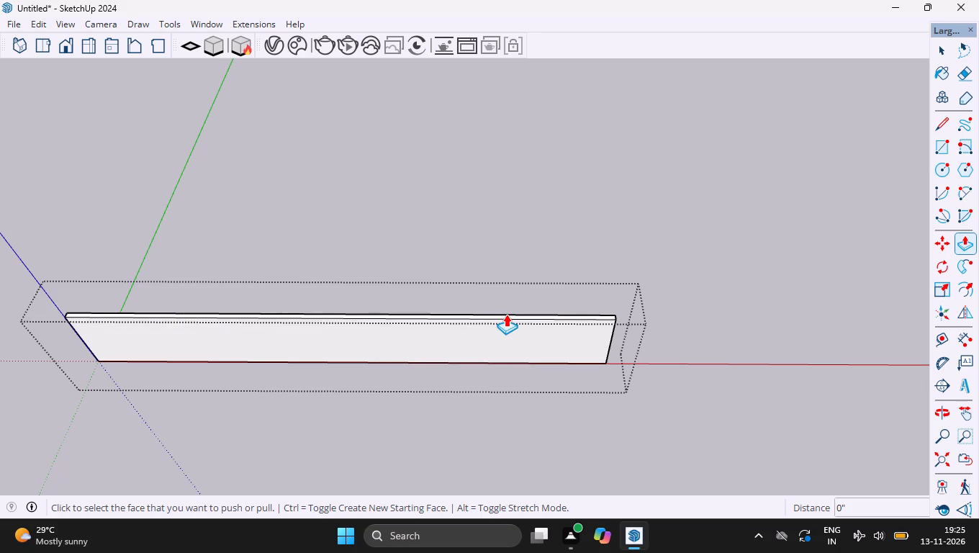
pyautogui.click(505, 318)
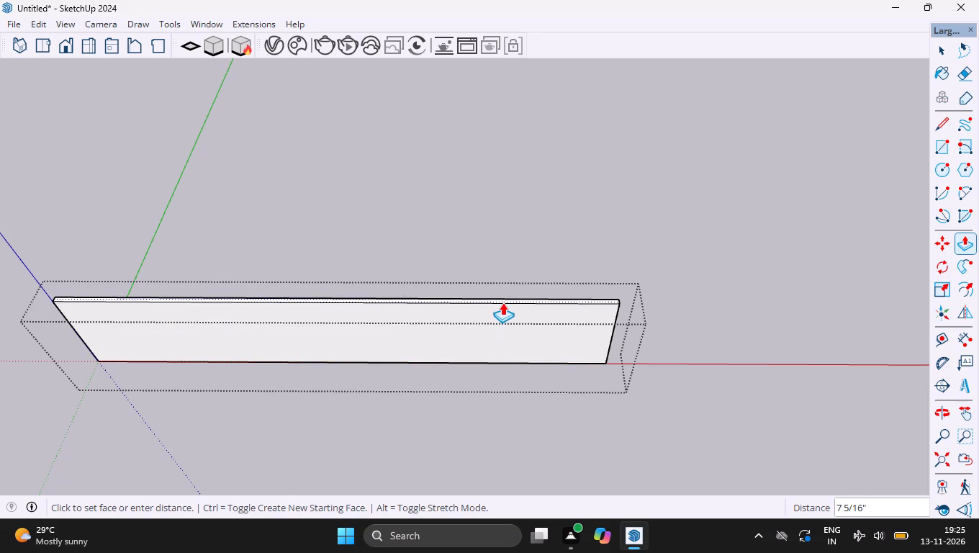
pyautogui.write('20mm')
pyautogui.press('Return')
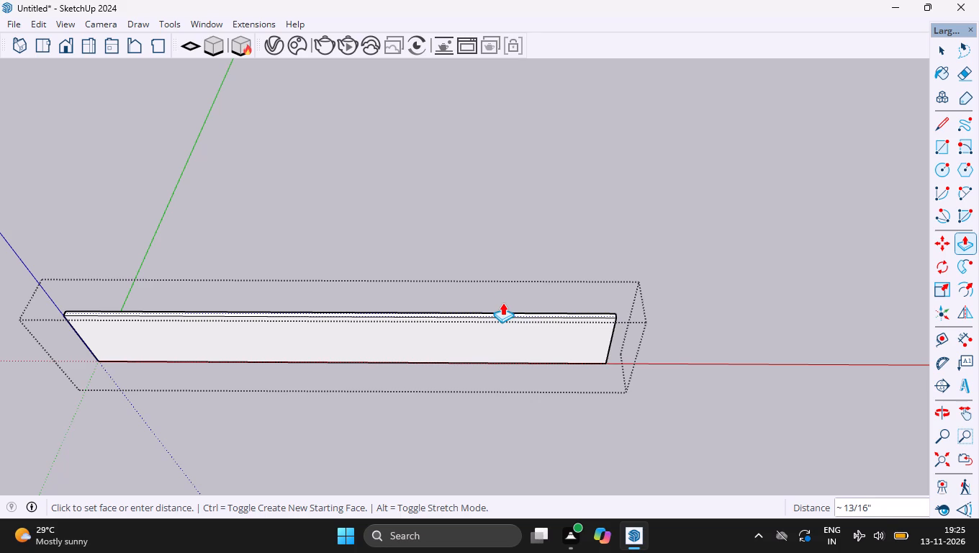
pyautogui.press('space')
pyautogui.click(499, 187)
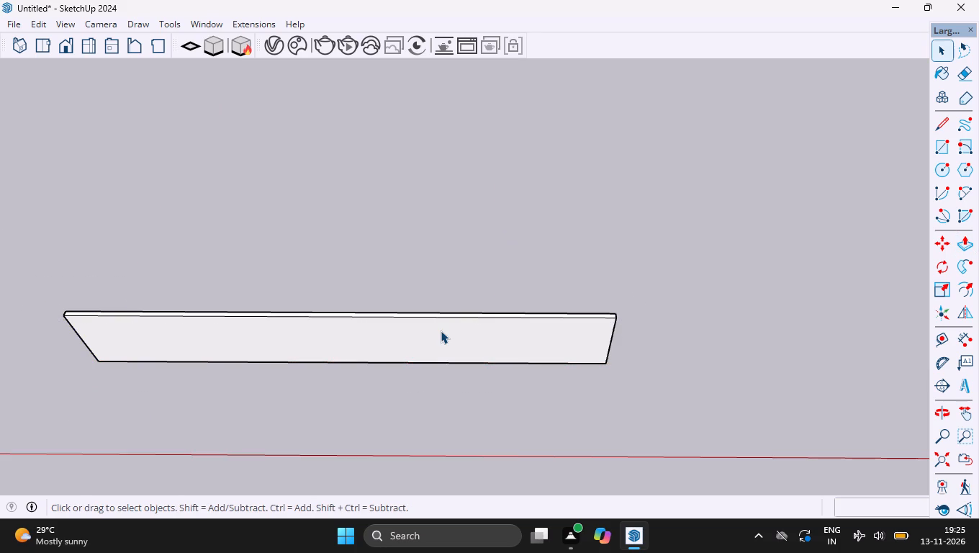
# Reveal the rest of the model again from the countertop group with Isolate/Reveal.
pyautogui.click(439, 328)
pyautogui.rightClick(439, 328)
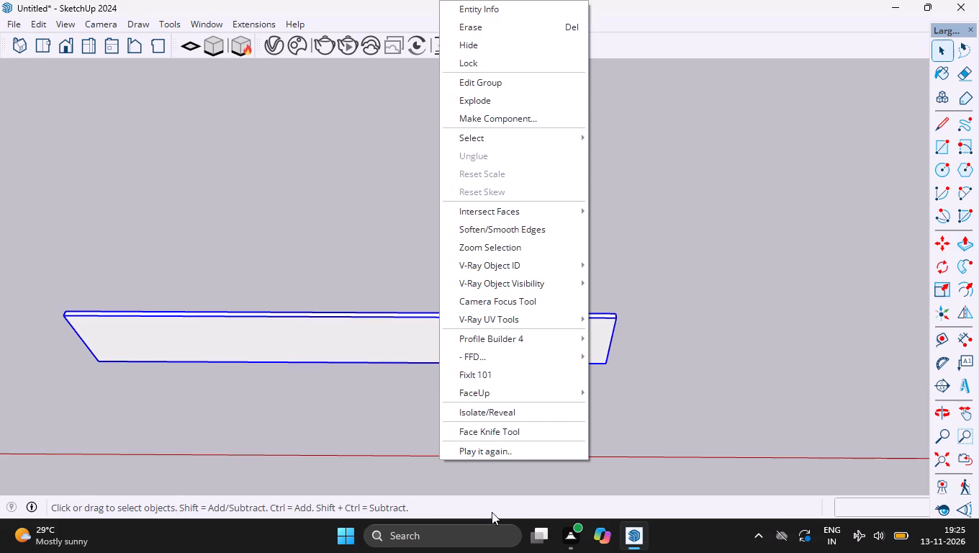
pyautogui.click(489, 413)
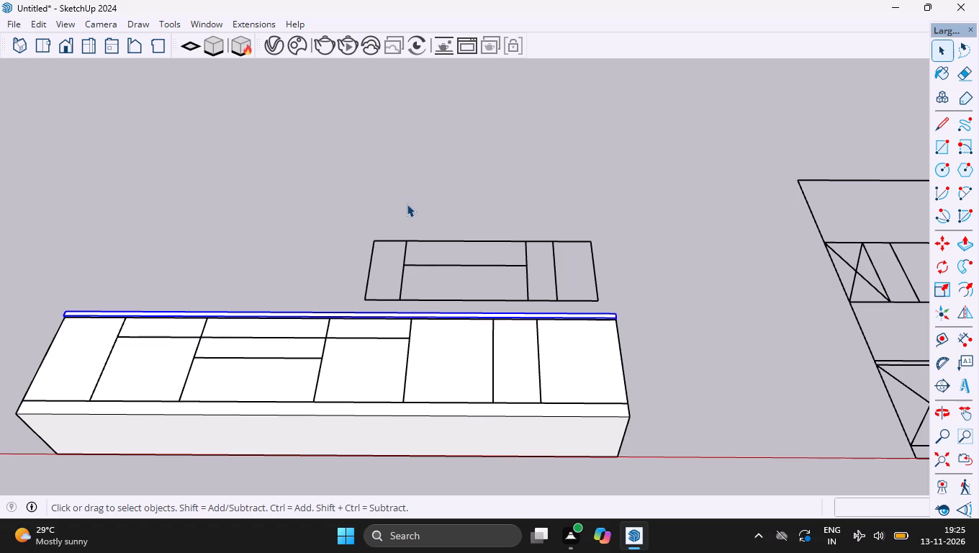
# Extrude the first elevation's entire wall cabinet block above the countertop by 350 mm with the FaceUp Extruder.
pyautogui.click(405, 203)
pyautogui.moveTo(341, 201); pyautogui.dragTo(634, 277)
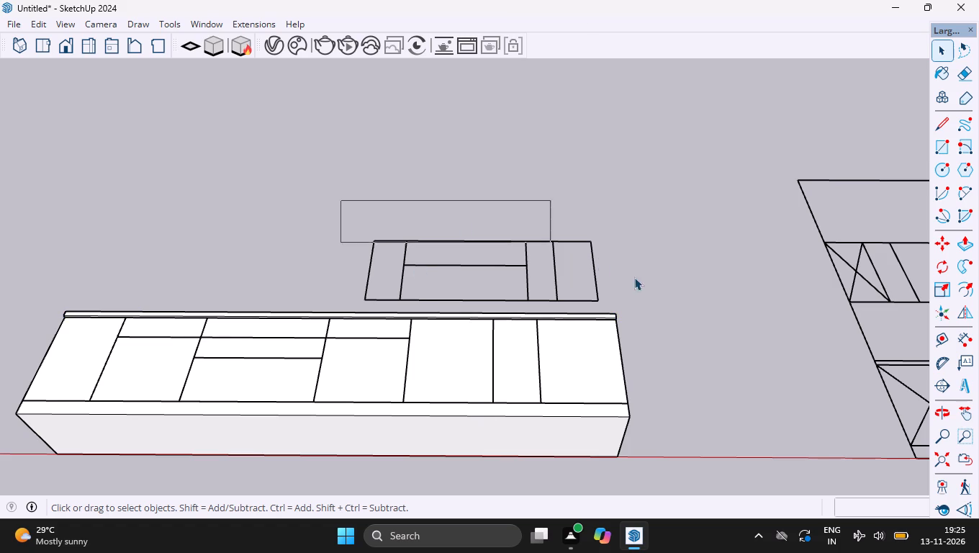
pyautogui.moveTo(634, 277); pyautogui.dragTo(657, 320)
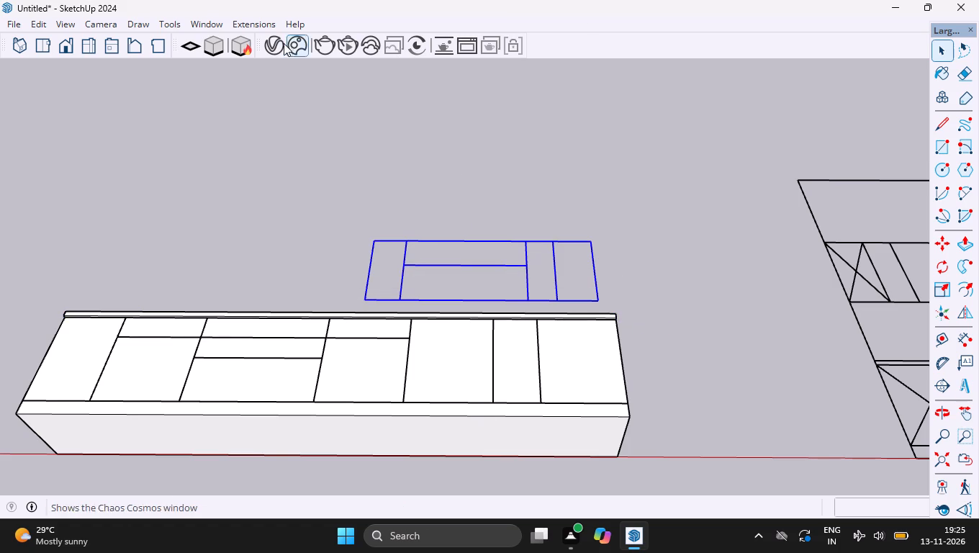
pyautogui.click(245, 47)
pyautogui.press('5')
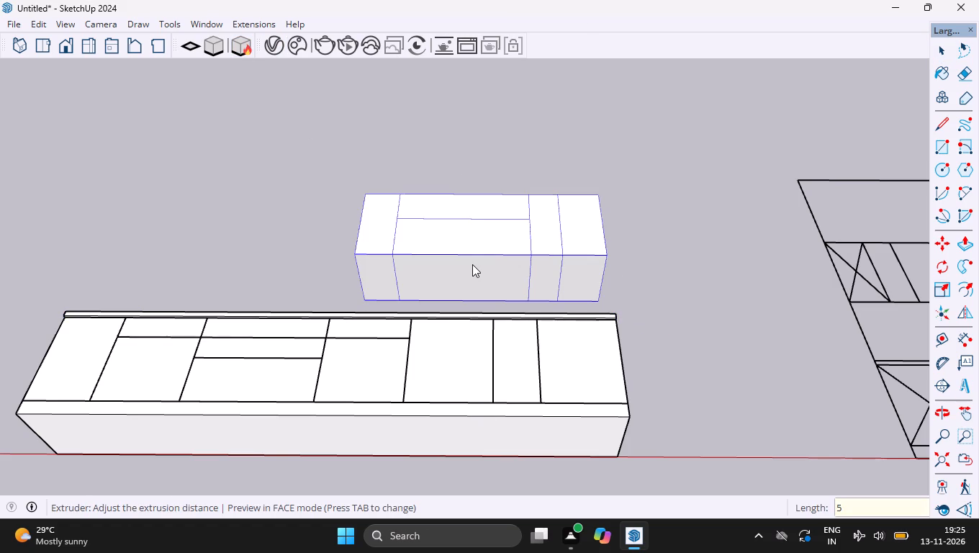
pyautogui.press('BackSpace')
pyautogui.write('350mm')
pyautogui.press('Return')
pyautogui.press('Return')
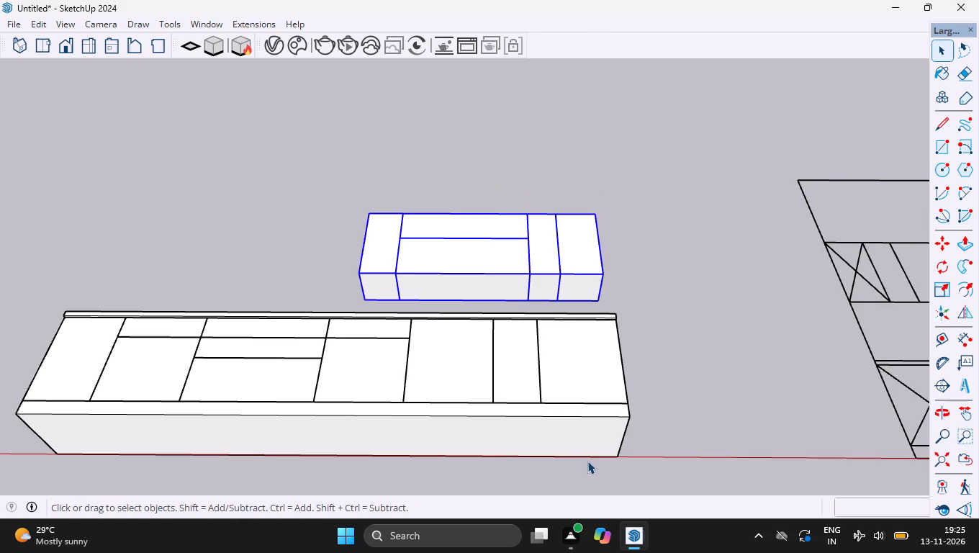
# Select the base run's plinth together with the stacked drawer units above it.
pyautogui.click(420, 431)
pyautogui.keyDown('ctrl'); pyautogui.click(235, 335); pyautogui.keyUp('ctrl')
pyautogui.keyDown('ctrl'); pyautogui.click(233, 341); pyautogui.keyUp('ctrl')
pyautogui.keyDown('ctrl'); pyautogui.click(233, 364); pyautogui.keyUp('ctrl')
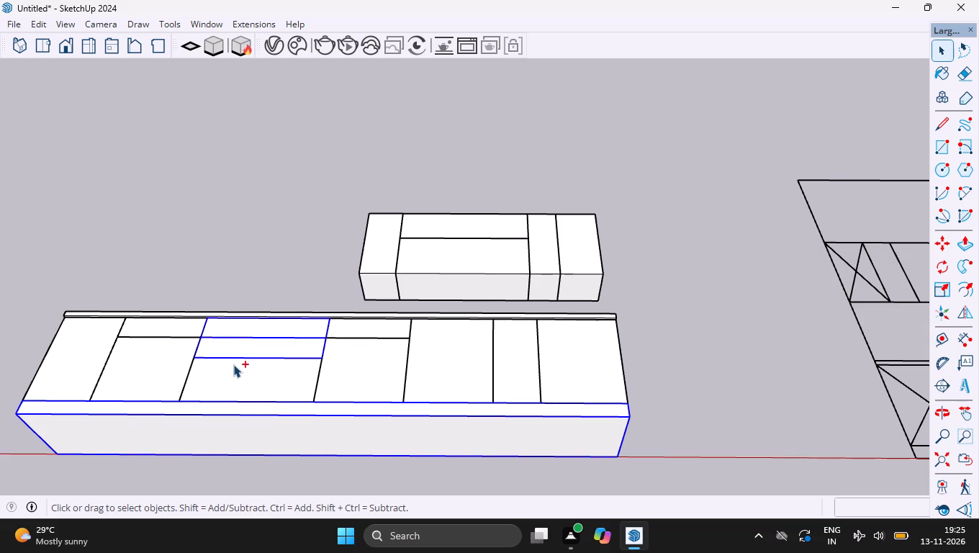
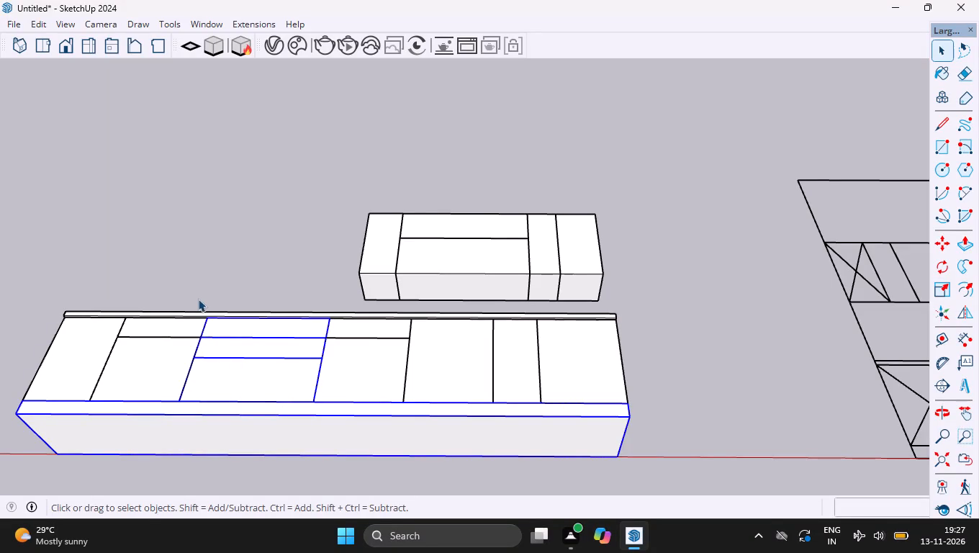
# Hide the three stacked drawer units in the base run together with the single top drawers on either side of them.
pyautogui.click(192, 278)
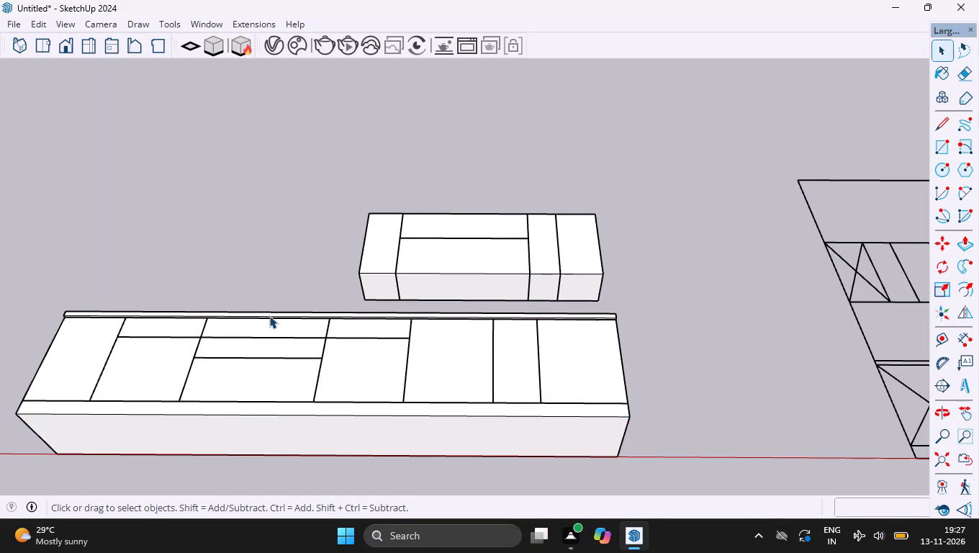
pyautogui.click(269, 325)
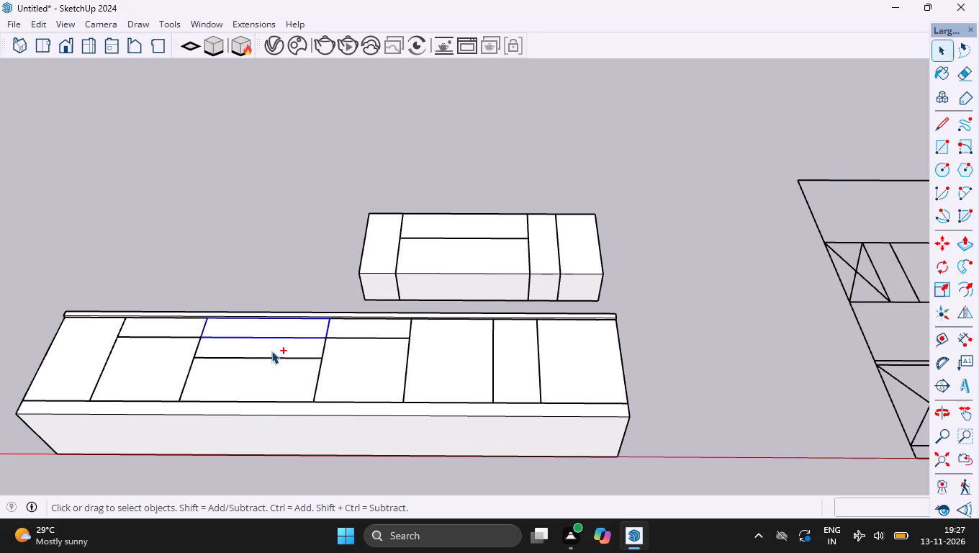
pyautogui.keyDown('ctrl'); pyautogui.click(271, 351); pyautogui.keyUp('ctrl')
pyautogui.keyDown('ctrl'); pyautogui.click(260, 381); pyautogui.keyUp('ctrl')
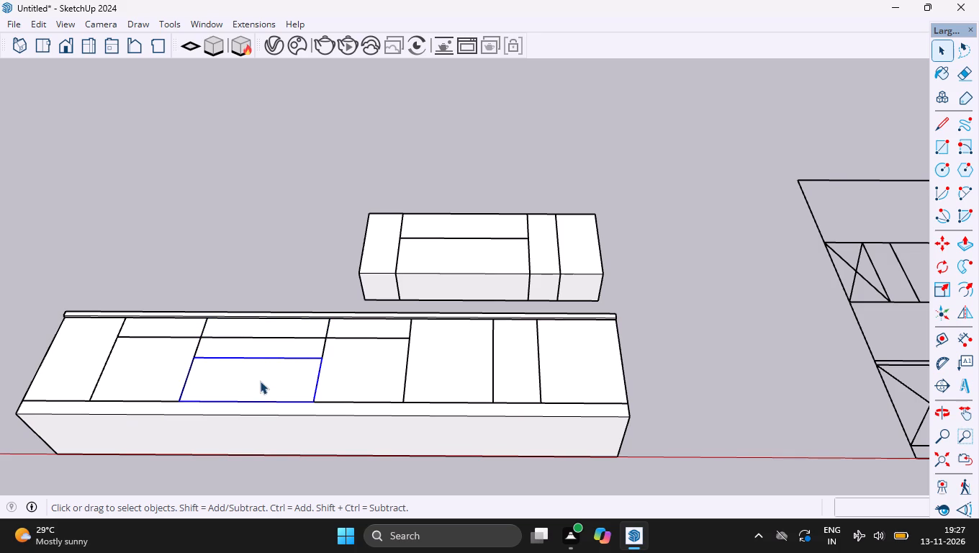
pyautogui.keyDown('ctrl'); pyautogui.click(181, 325); pyautogui.keyUp('ctrl')
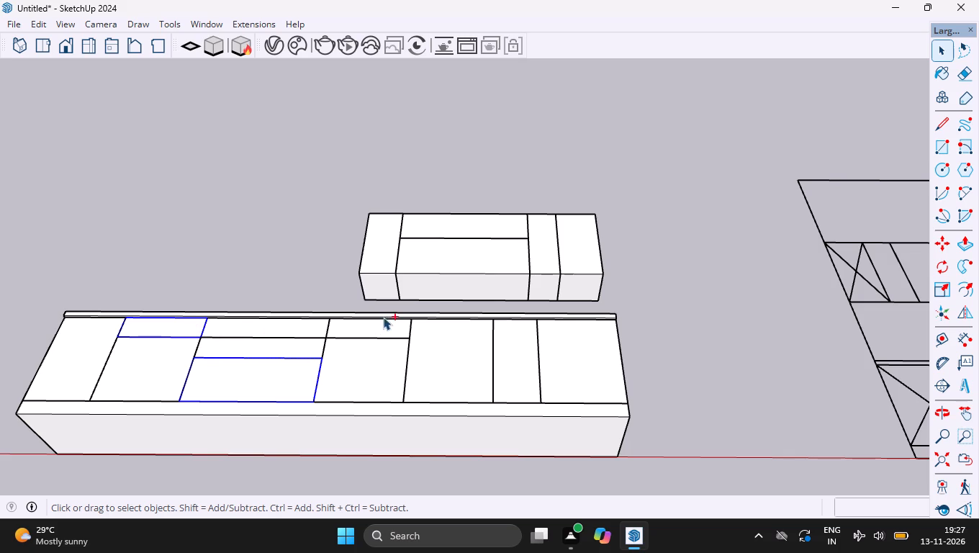
pyautogui.keyDown('ctrl'); pyautogui.click(382, 332); pyautogui.keyUp('ctrl')
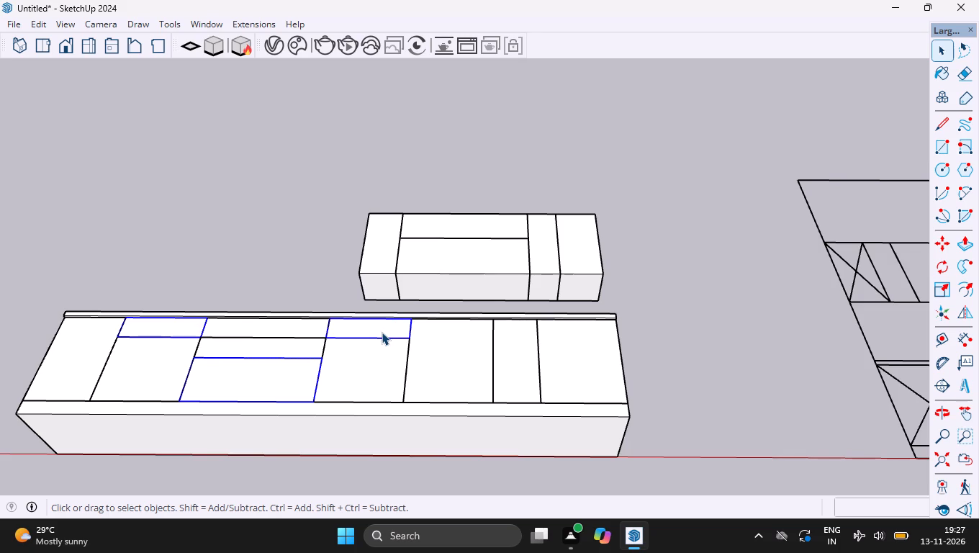
pyautogui.keyDown('ctrl'); pyautogui.click(292, 328); pyautogui.keyUp('ctrl')
pyautogui.keyDown('ctrl'); pyautogui.click(276, 345); pyautogui.keyUp('ctrl')
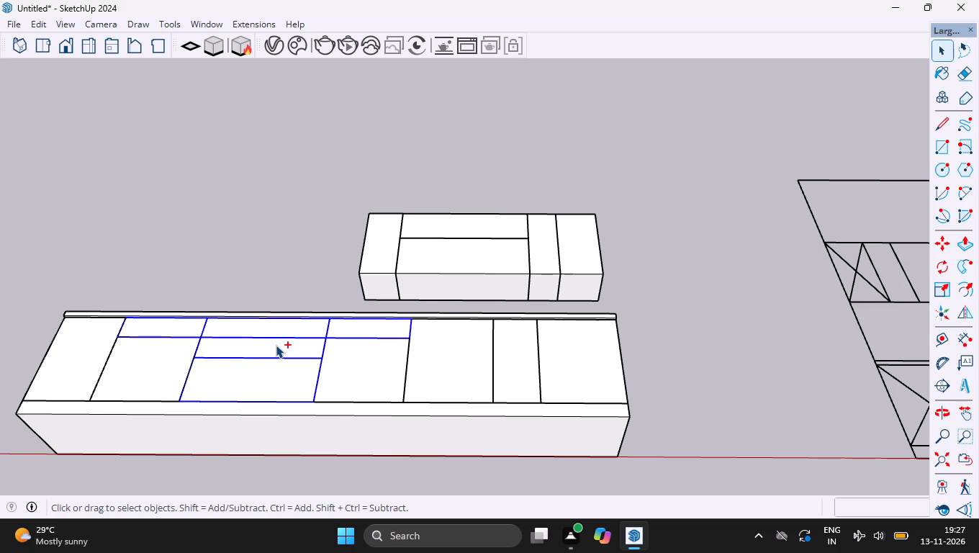
pyautogui.rightClick(276, 345)
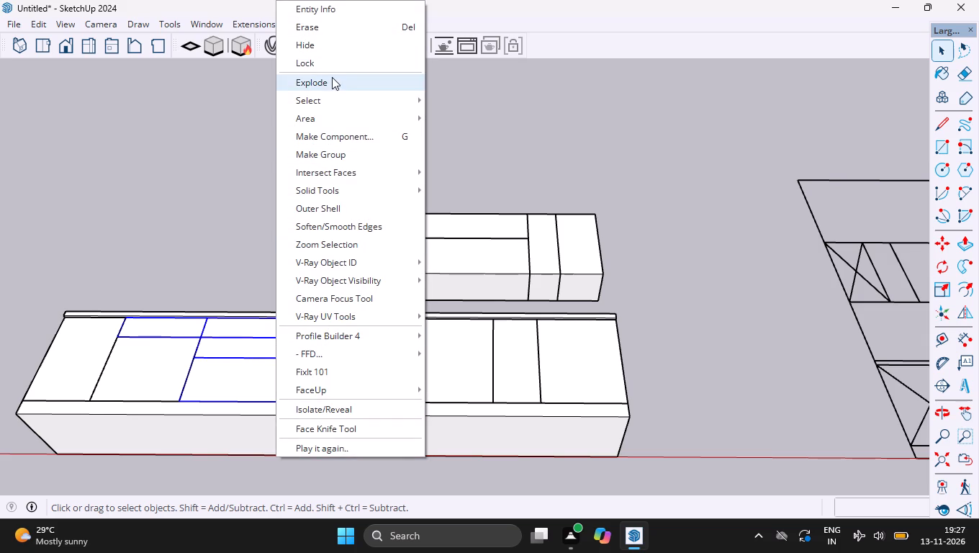
pyautogui.click(322, 42)
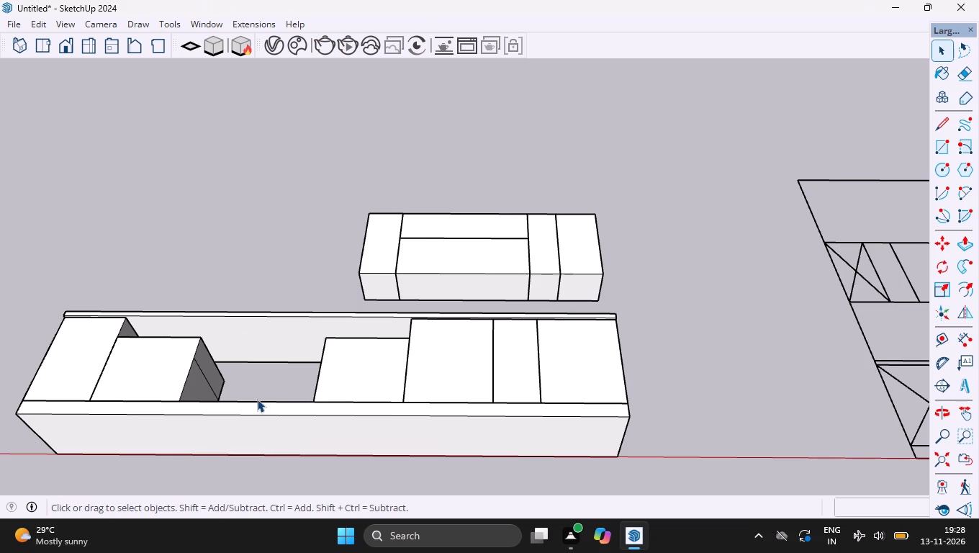
# Delete the stray dividing edge on the exposed inner side face of the base cabinet left of the drawer gap.
pyautogui.doubleClick(177, 367)
pyautogui.doubleClick(193, 384)
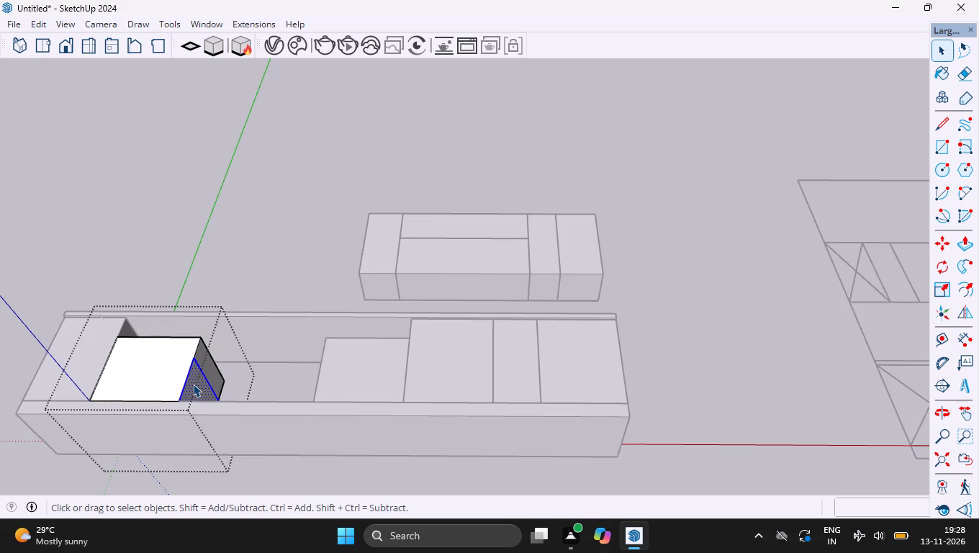
pyautogui.click(200, 366)
pyautogui.press('Delete')
pyautogui.click(299, 379)
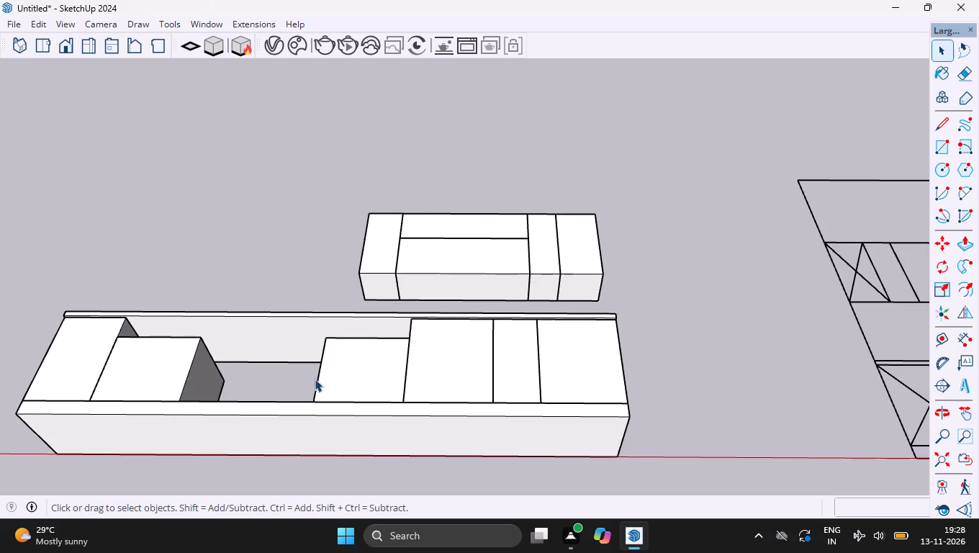
# Erase the stray dividing edge on the inner side face of the base cabinet on the opposite side of the drawer gap.
pyautogui.press('o')
pyautogui.moveTo(163, 401); pyautogui.dragTo(549, 313)
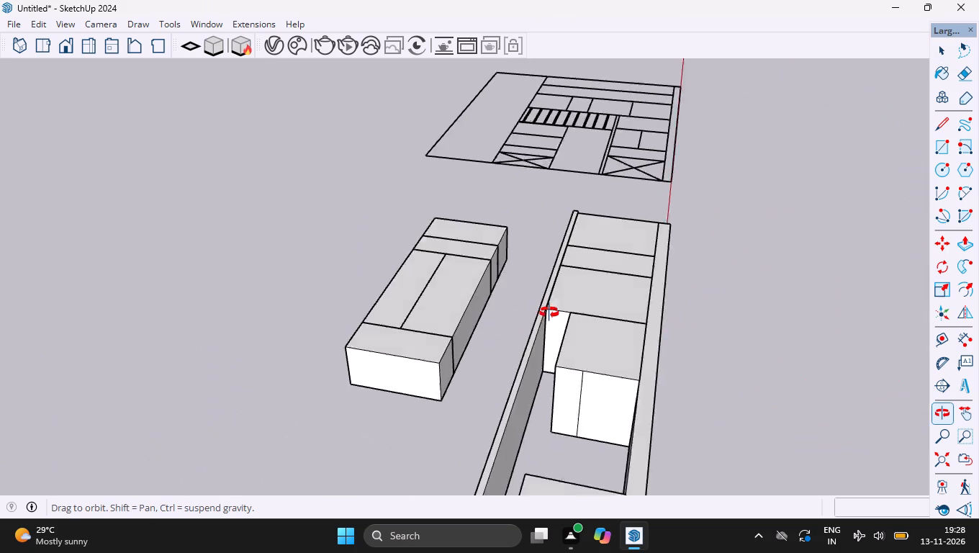
pyautogui.moveTo(549, 313); pyautogui.dragTo(549, 312)
pyautogui.keyDown('ctrl'); pyautogui.scroll(3, 623, 408); pyautogui.keyUp('ctrl')
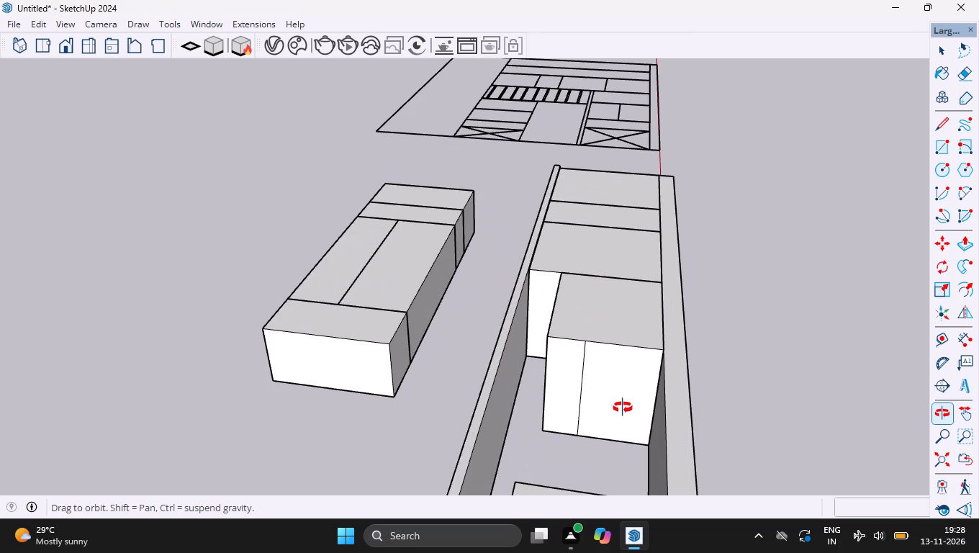
pyautogui.press('space')
pyautogui.press('space')
pyautogui.click(606, 382)
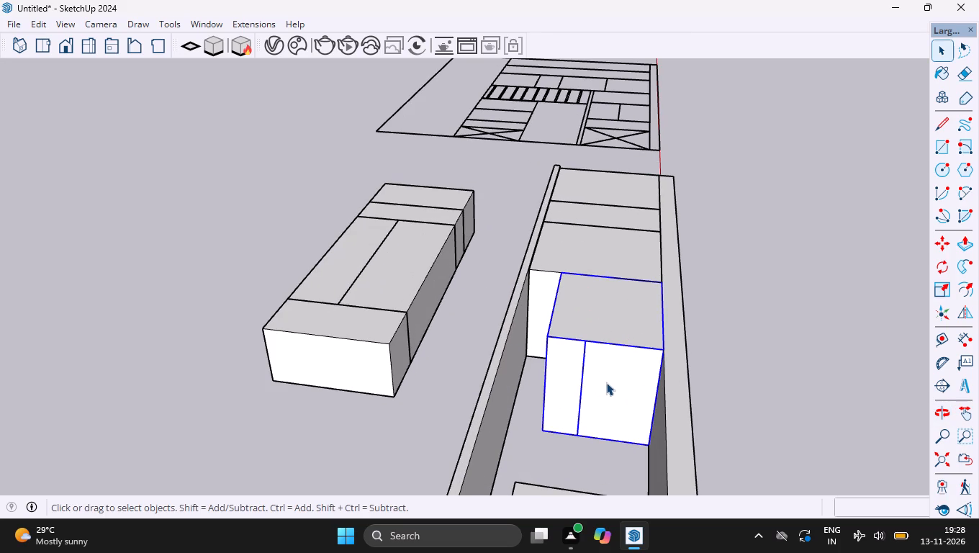
pyautogui.doubleClick(606, 382)
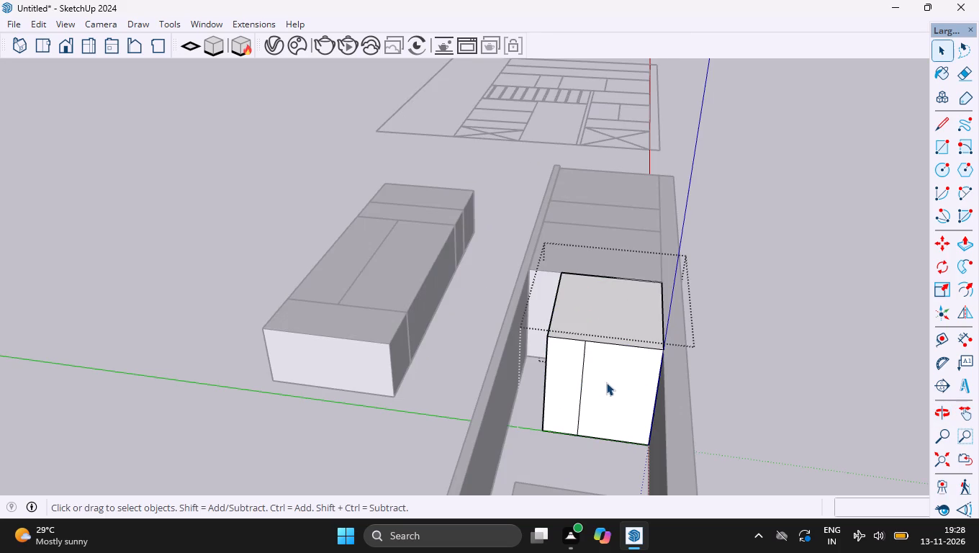
pyautogui.press('e')
pyautogui.moveTo(580, 369); pyautogui.dragTo(587, 370)
pyautogui.press('space')
pyautogui.click(796, 307)
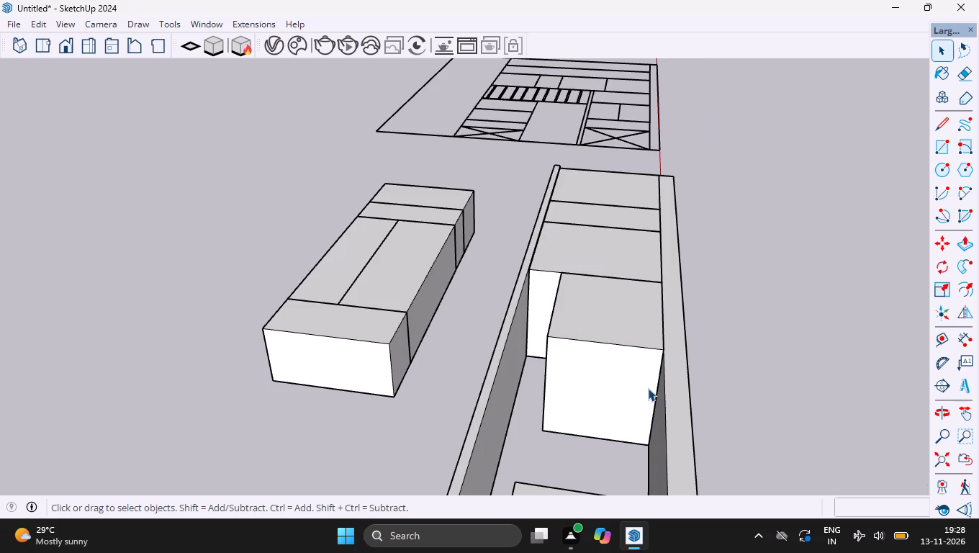
# Hide the two cleaned lower cabinets on either side of the drawer gap.
pyautogui.click(648, 388)
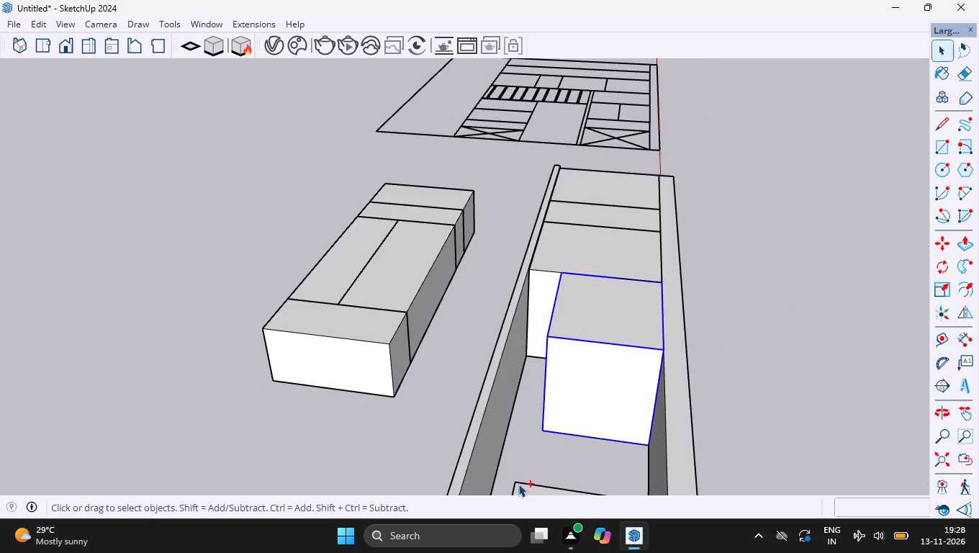
pyautogui.keyDown('ctrl'); pyautogui.click(518, 485); pyautogui.keyUp('ctrl')
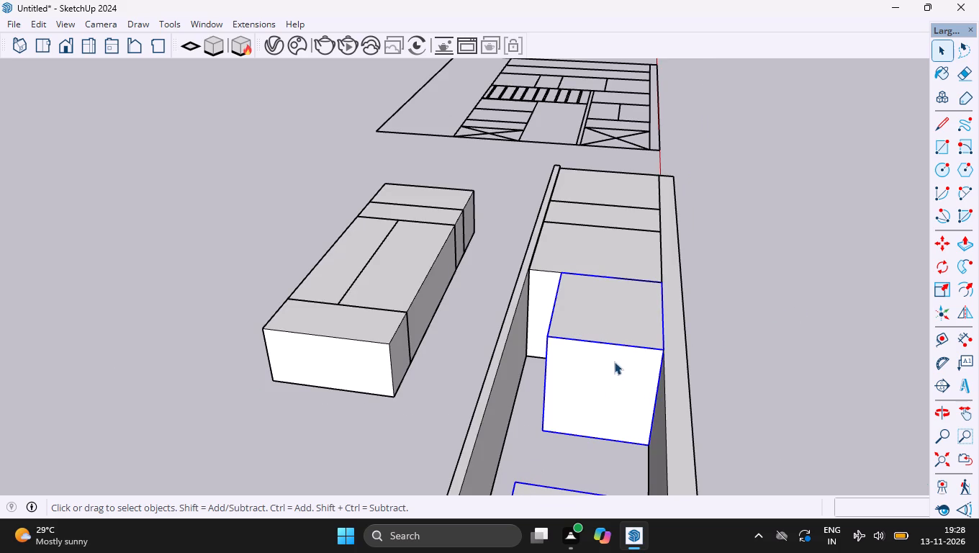
pyautogui.rightClick(614, 361)
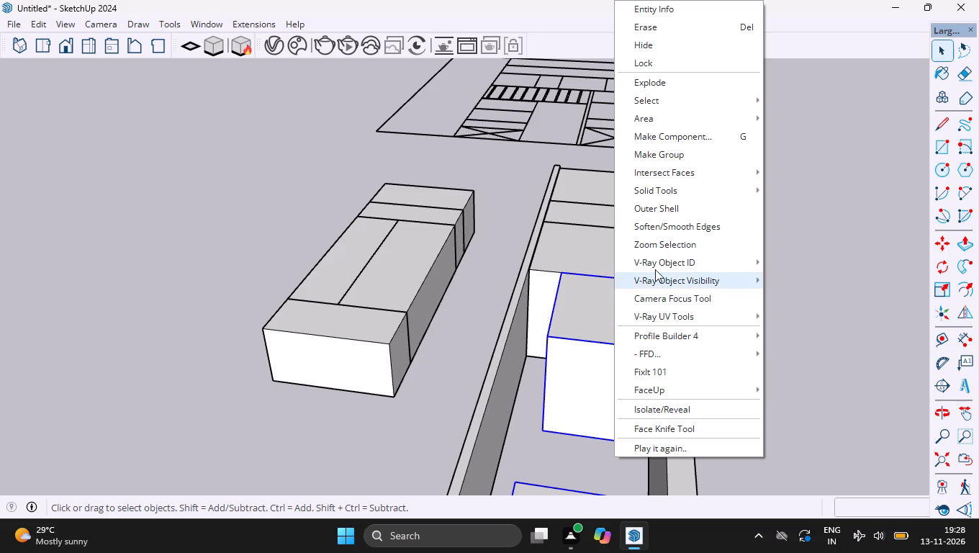
pyautogui.click(668, 50)
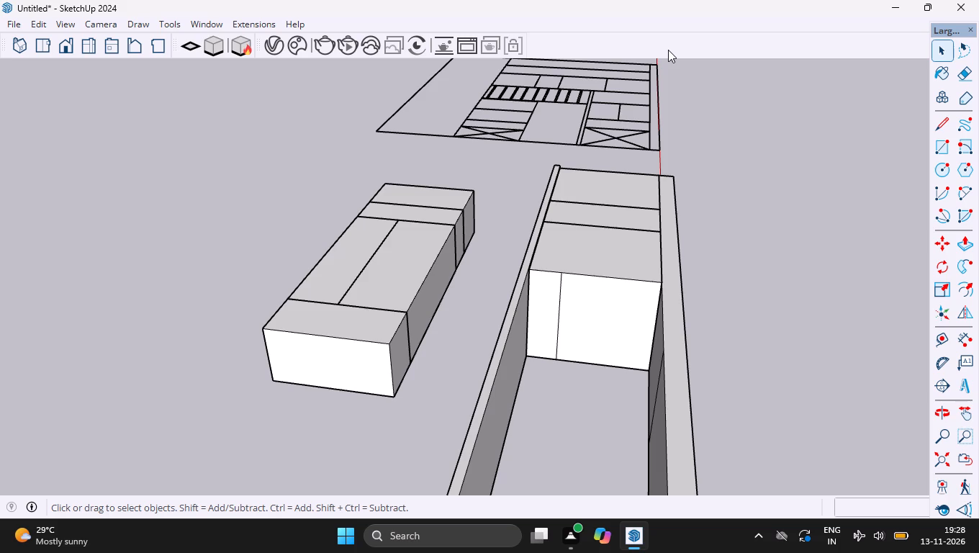
# Erase the stray dividing edge on the newly exposed side face of the full-height base cabinet right of the gap.
pyautogui.doubleClick(600, 311)
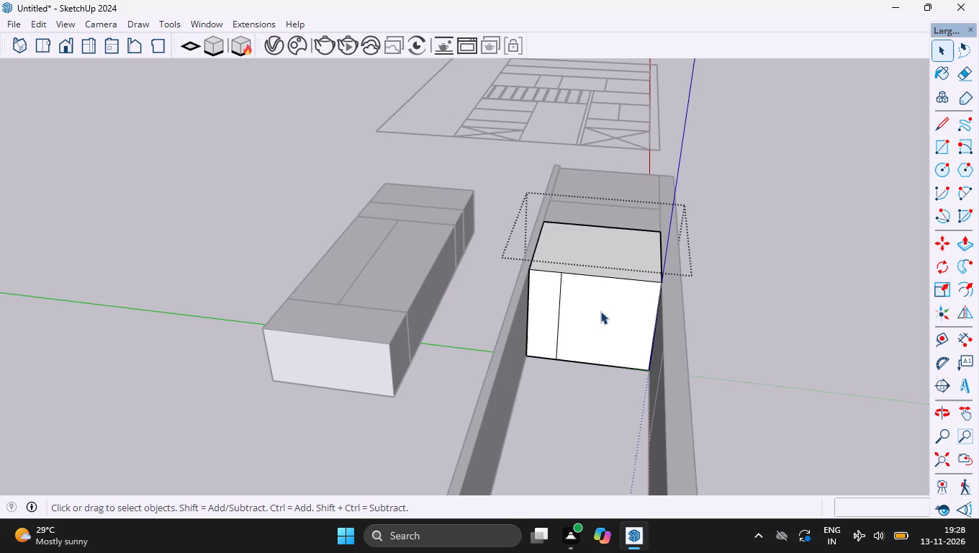
pyautogui.press('e')
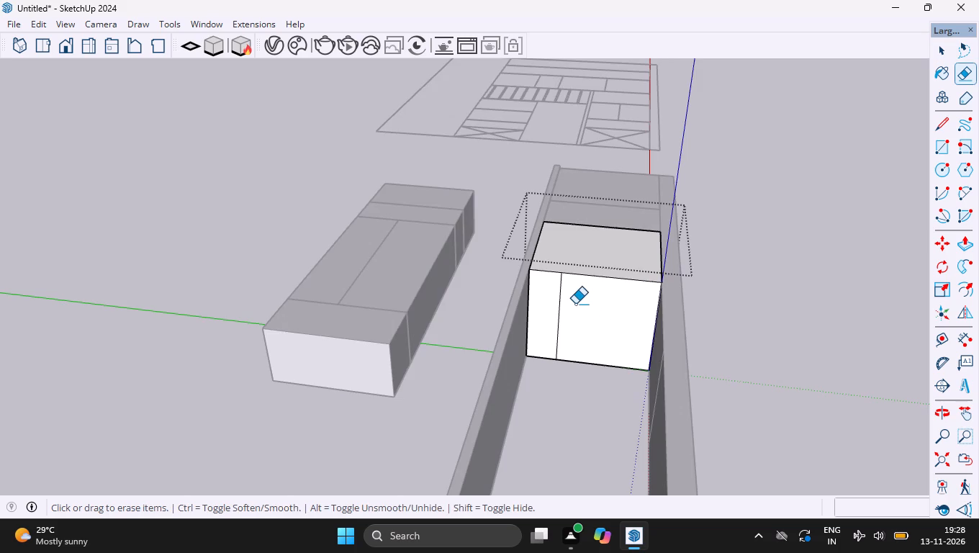
pyautogui.click(560, 300)
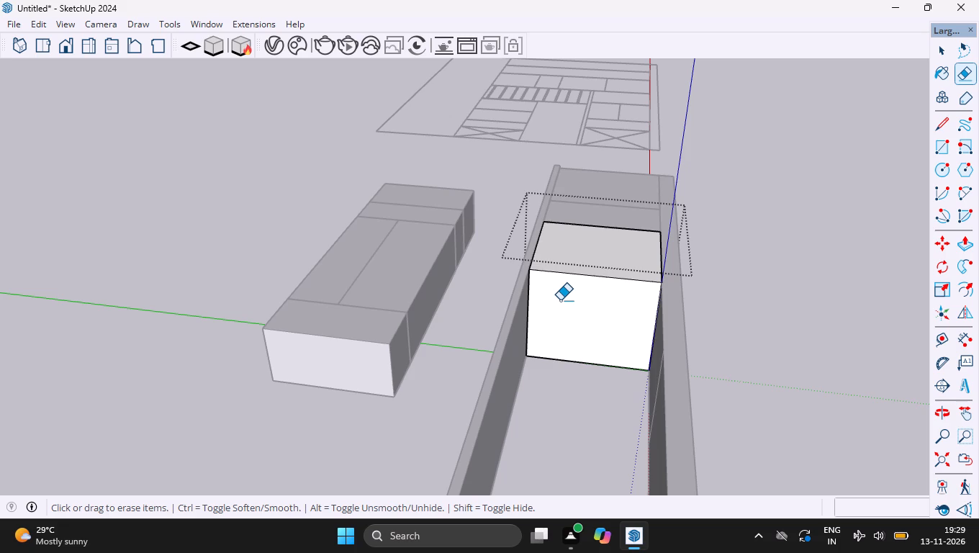
pyautogui.write('n')
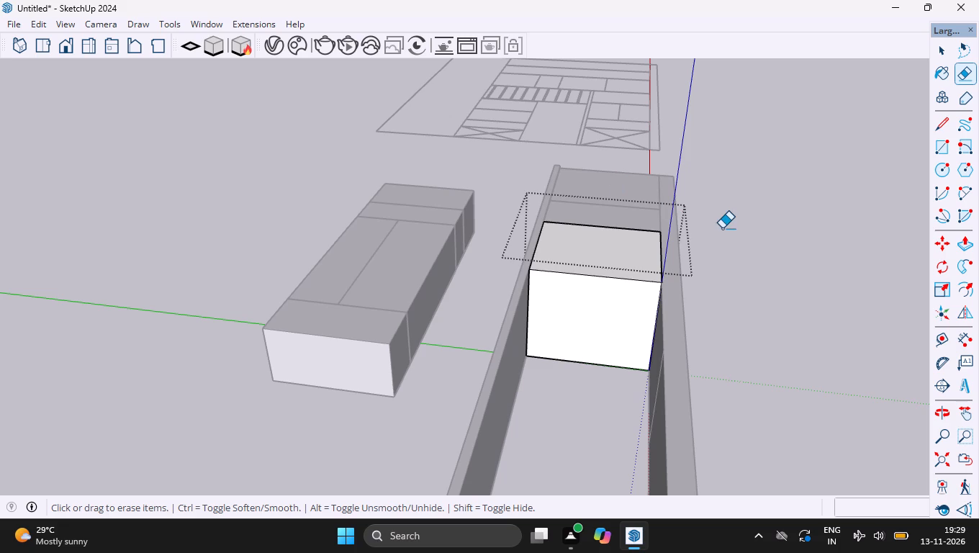
pyautogui.press('space')
pyautogui.click(723, 217)
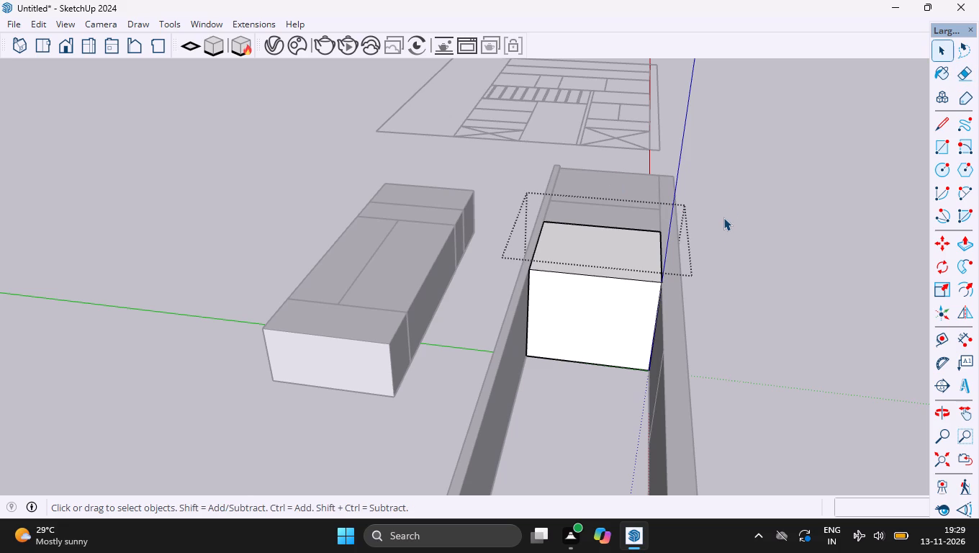
# Delete the stray dividing edge on the exposed side face of the base run's left end cabinet.
pyautogui.press('o')
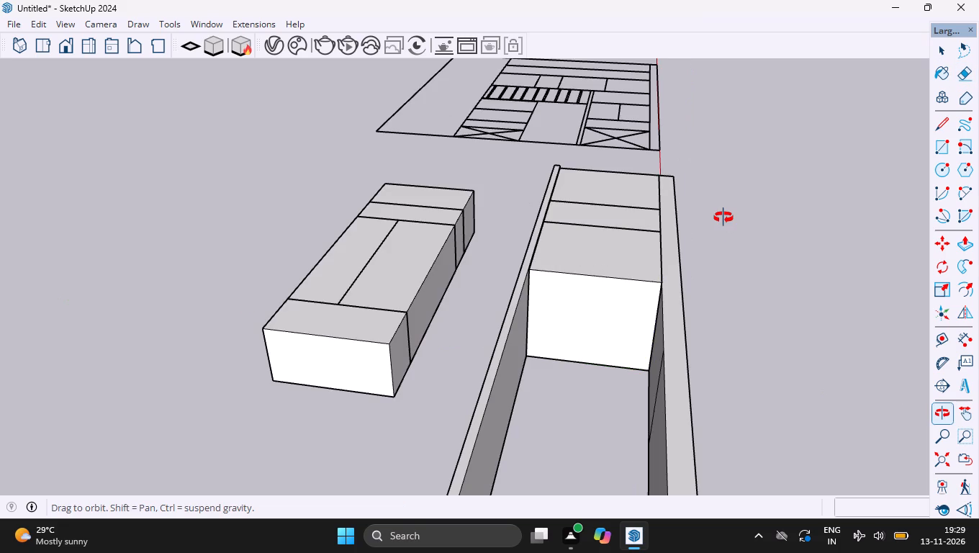
pyautogui.moveTo(725, 215); pyautogui.dragTo(364, 319)
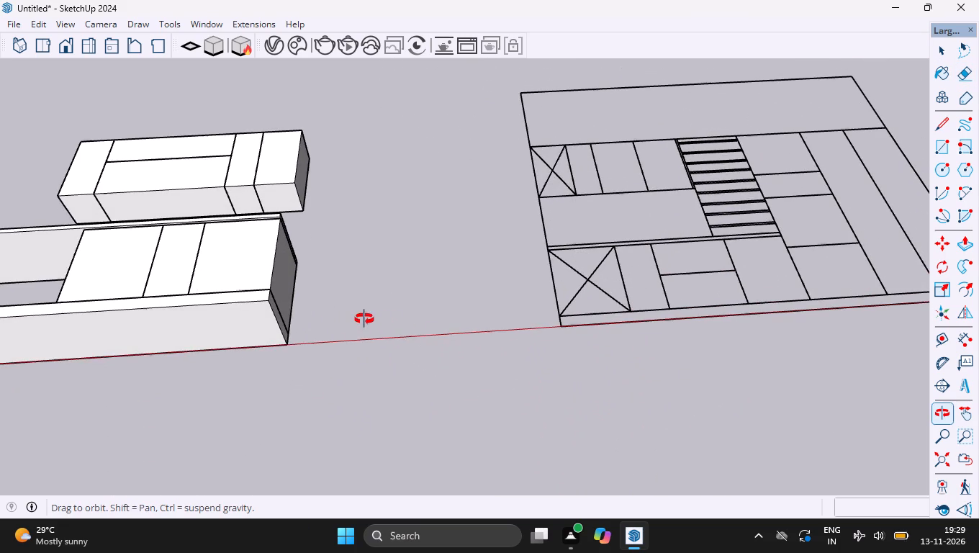
pyautogui.keyDown('ctrl'); pyautogui.scroll(-6, 535, 231); pyautogui.keyUp('ctrl')
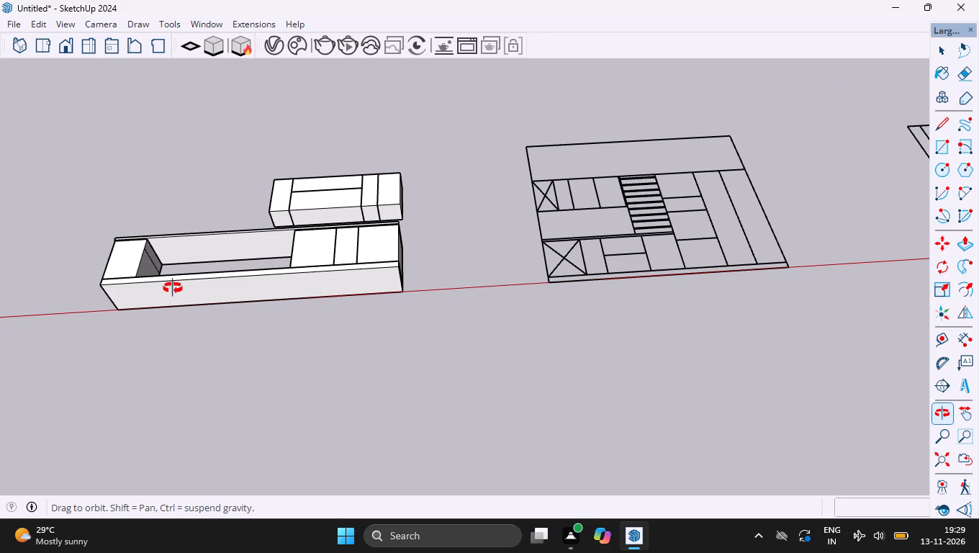
pyautogui.keyDown('ctrl'); pyautogui.scroll(7, 130, 250); pyautogui.keyUp('ctrl')
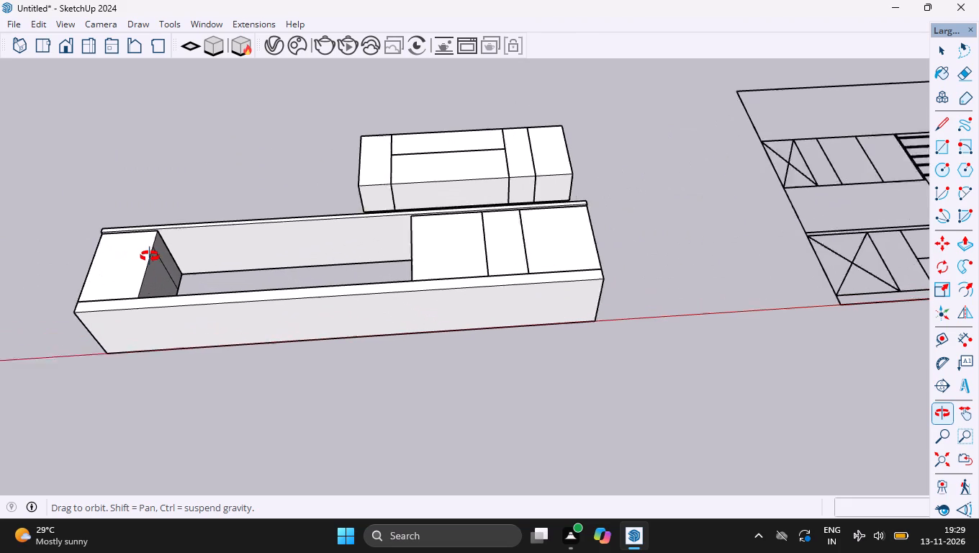
pyautogui.keyDown('ctrl'); pyautogui.scroll(7, 150, 256); pyautogui.keyUp('ctrl')
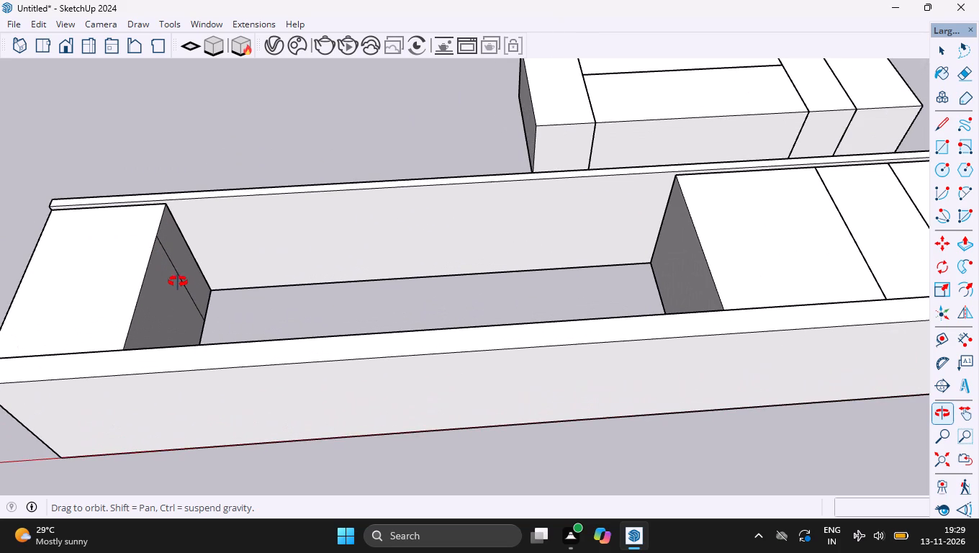
pyautogui.press('space')
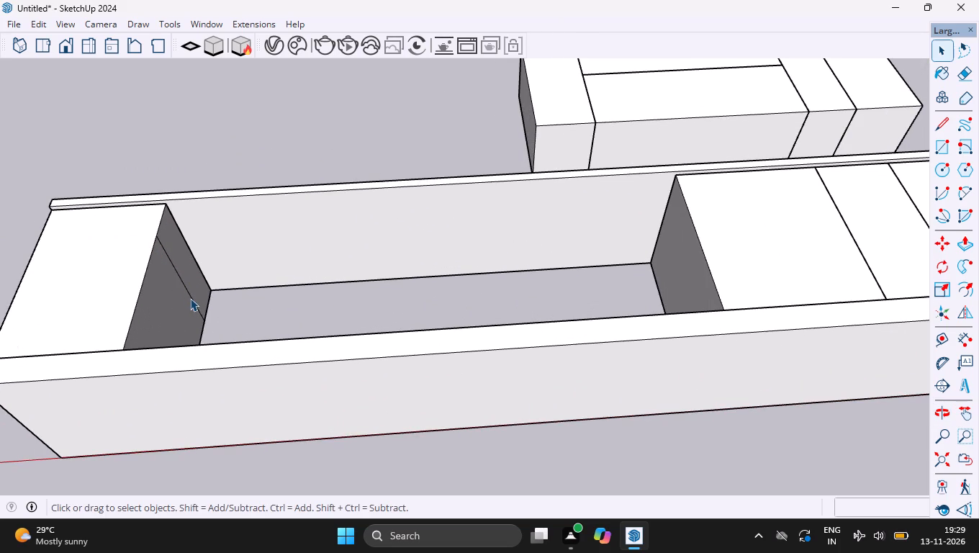
pyautogui.doubleClick(185, 287)
pyautogui.click(185, 287)
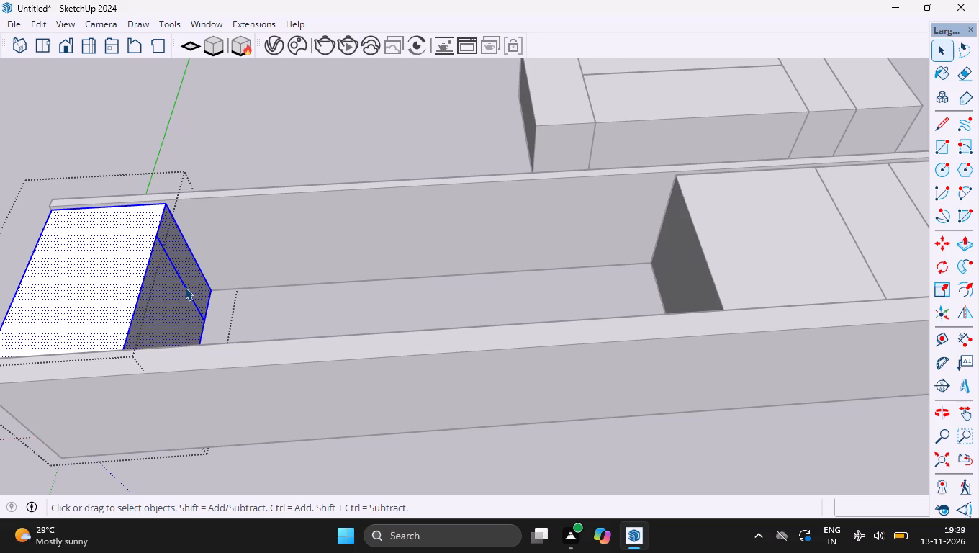
pyautogui.click(185, 287)
pyautogui.press('Delete')
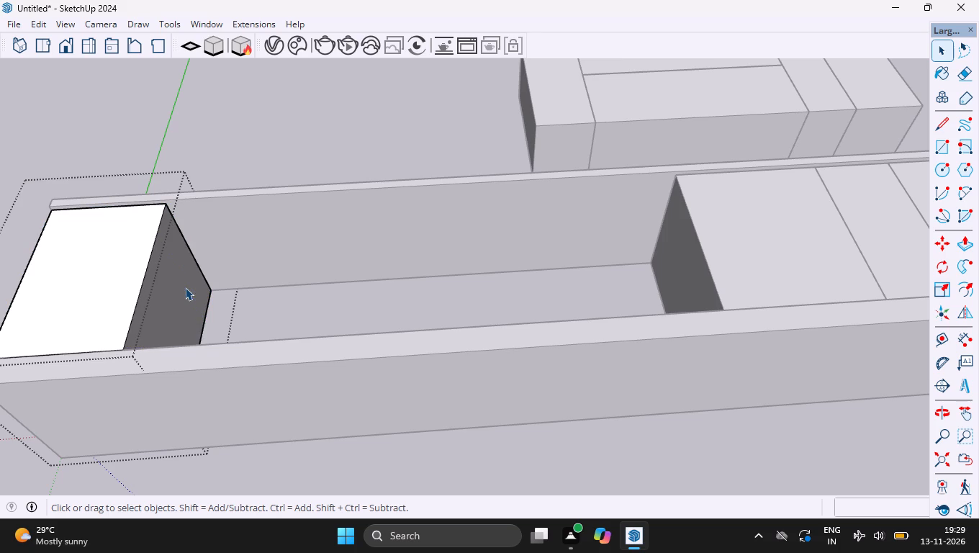
pyautogui.click(315, 323)
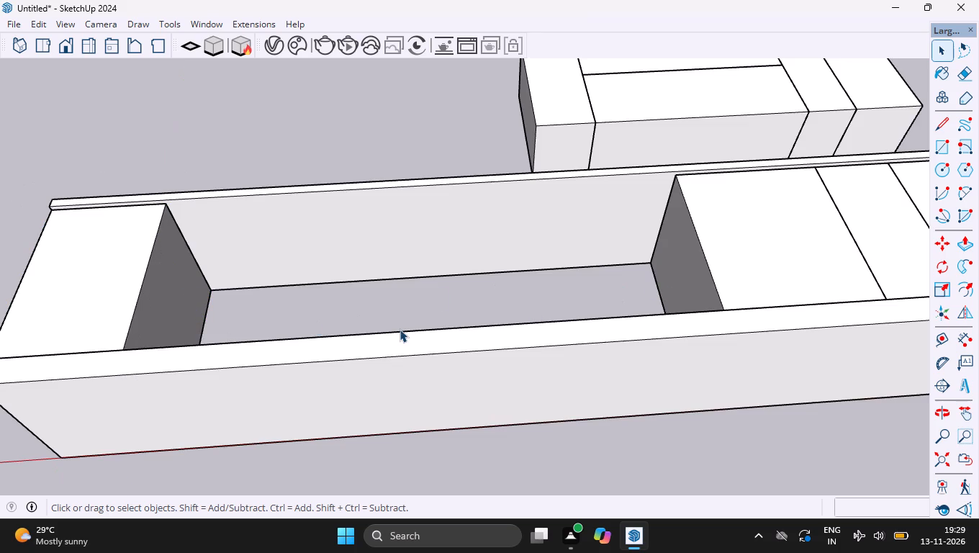
# Isolate the long plinth group running under the base cabinets.
pyautogui.click(411, 367)
pyautogui.rightClick(411, 367)
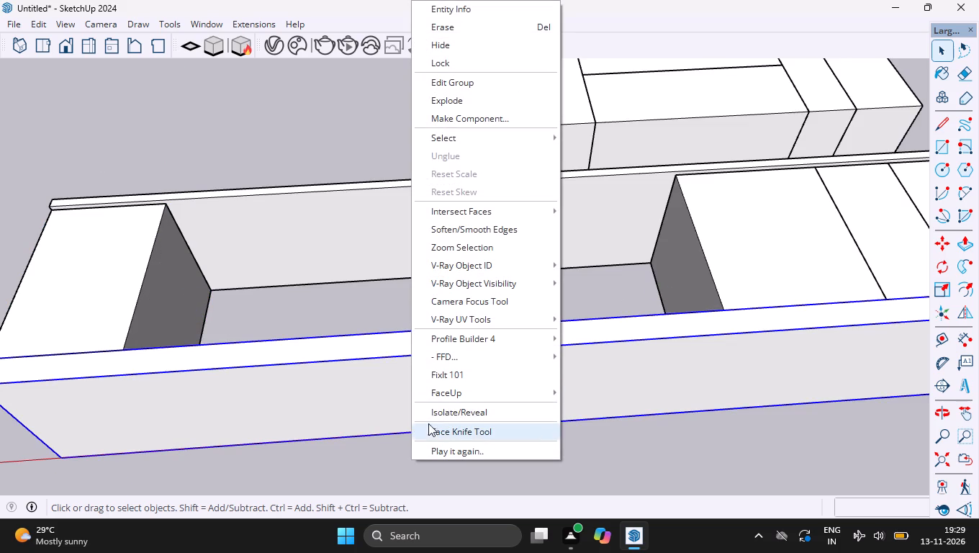
pyautogui.click(432, 415)
# Inside the plinth group, erase the six dividing edges across its top face and leave the group.
pyautogui.press('o')
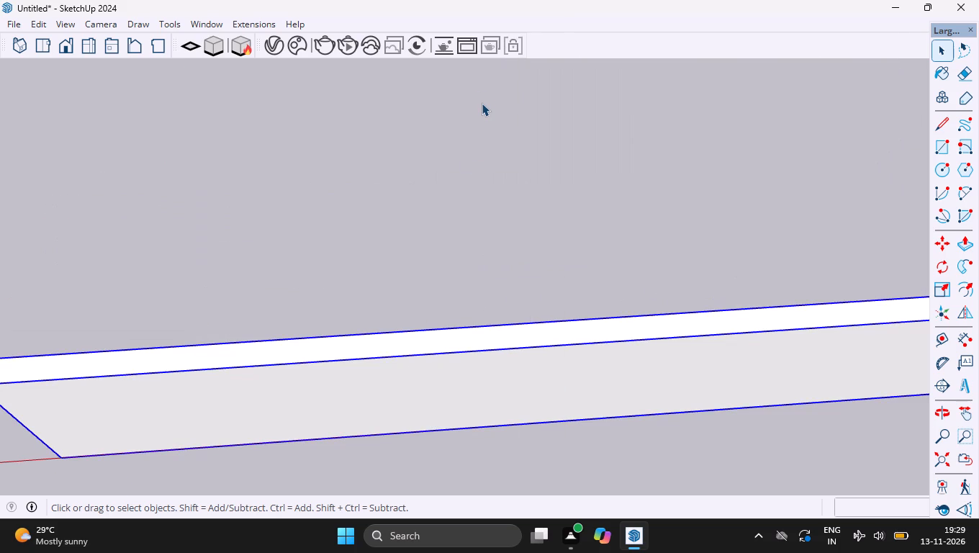
pyautogui.keyDown('ctrl'); pyautogui.scroll(-4, 474, 121); pyautogui.keyUp('ctrl')
pyautogui.keyDown('ctrl'); pyautogui.scroll(-6, 441, 248); pyautogui.keyUp('ctrl')
pyautogui.moveTo(522, 138); pyautogui.dragTo(520, 408)
pyautogui.moveTo(533, 240); pyautogui.dragTo(569, 299)
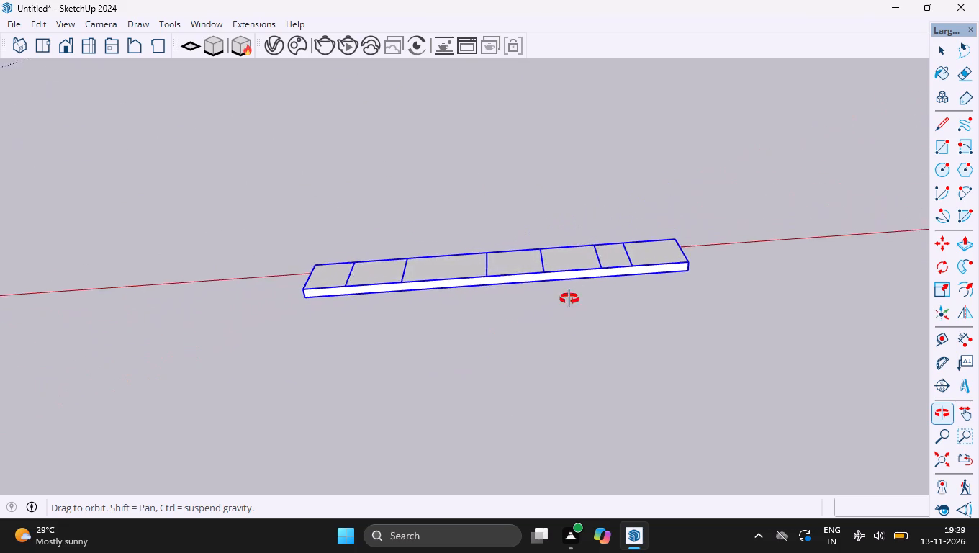
pyautogui.moveTo(569, 299); pyautogui.dragTo(584, 350)
pyautogui.keyDown('ctrl'); pyautogui.scroll(2, 525, 261); pyautogui.keyUp('ctrl')
pyautogui.scroll(-1, 525, 261)
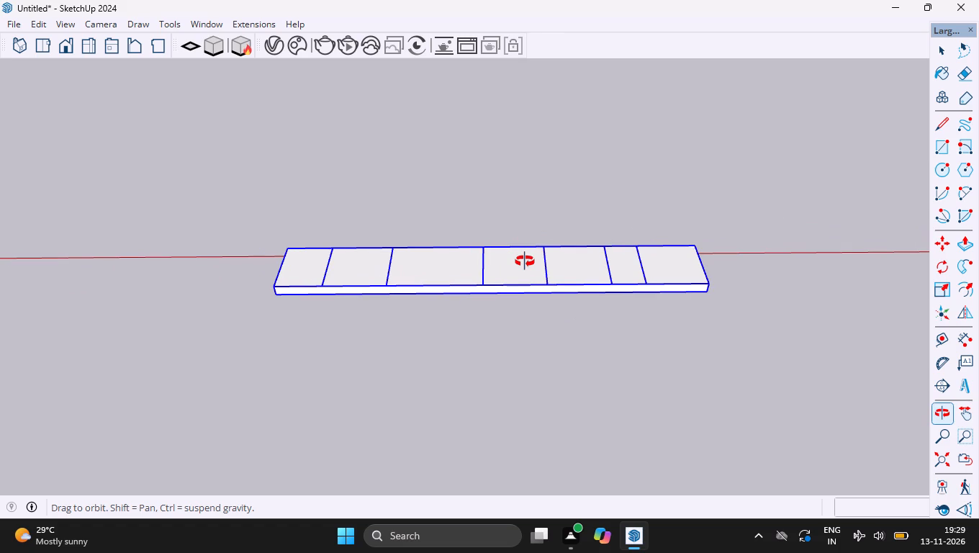
pyautogui.press('space')
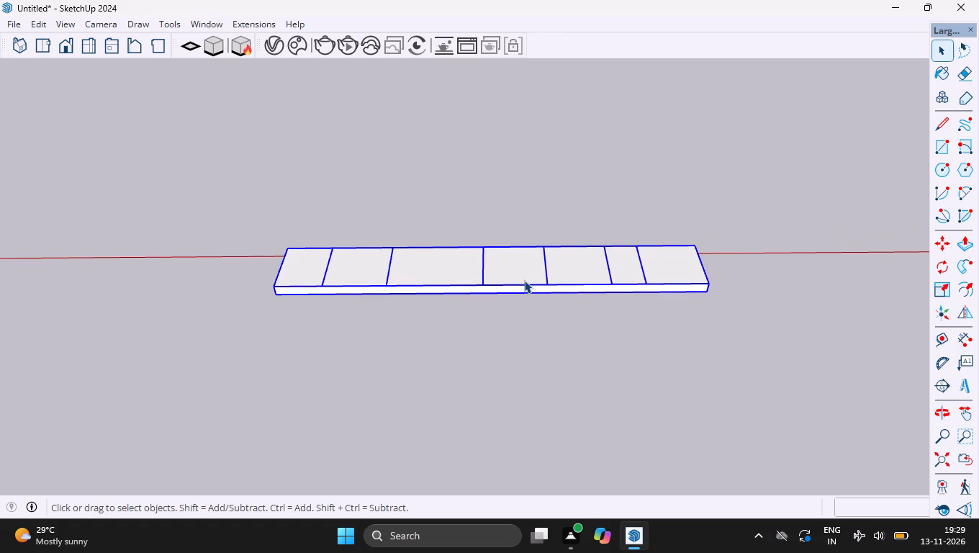
pyautogui.doubleClick(524, 280)
pyautogui.keyDown('ctrl'); pyautogui.scroll(6, 536, 242); pyautogui.keyUp('ctrl')
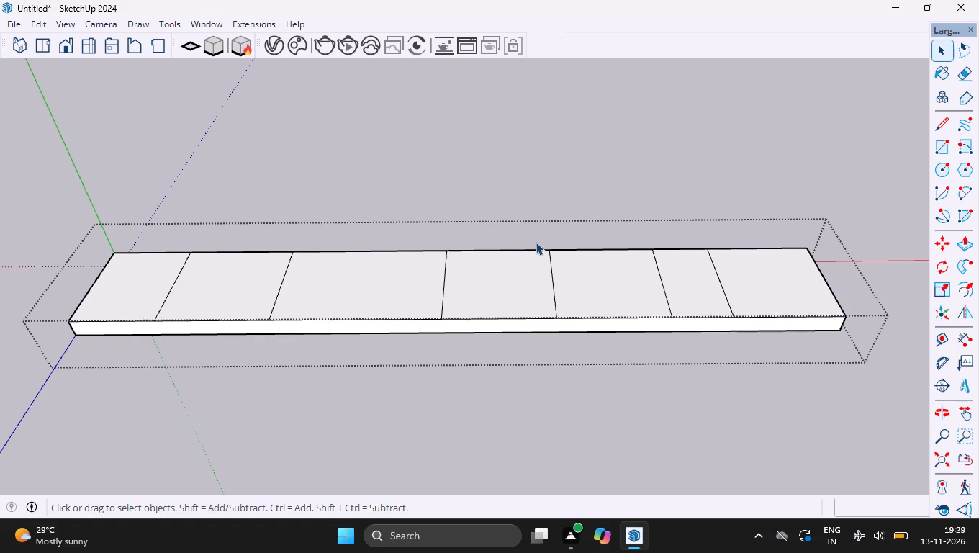
pyautogui.press('e')
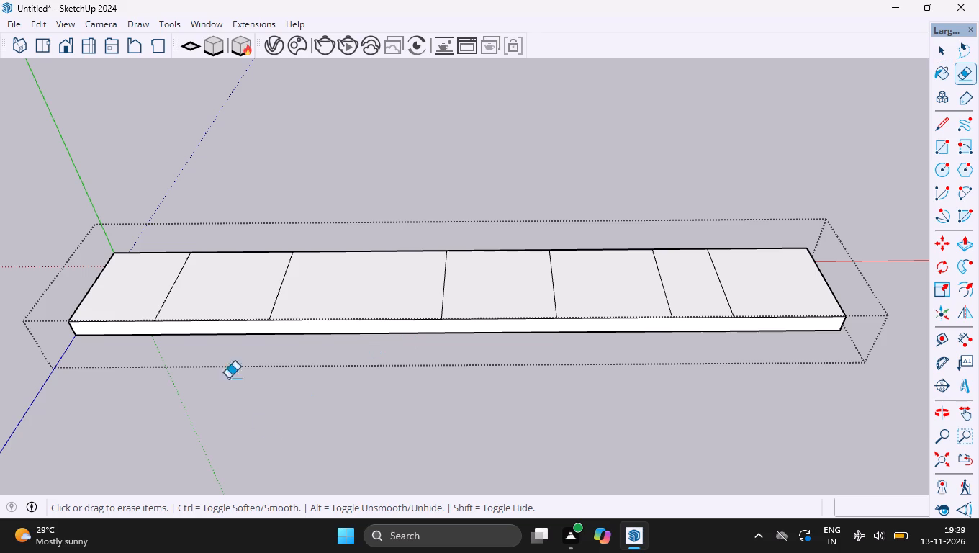
pyautogui.moveTo(163, 279); pyautogui.dragTo(469, 282)
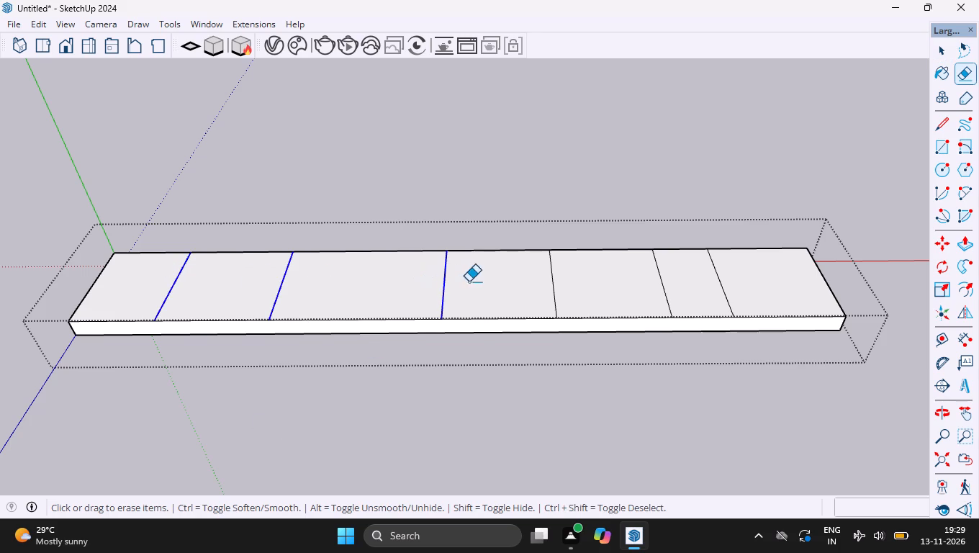
pyautogui.moveTo(469, 282); pyautogui.dragTo(718, 283)
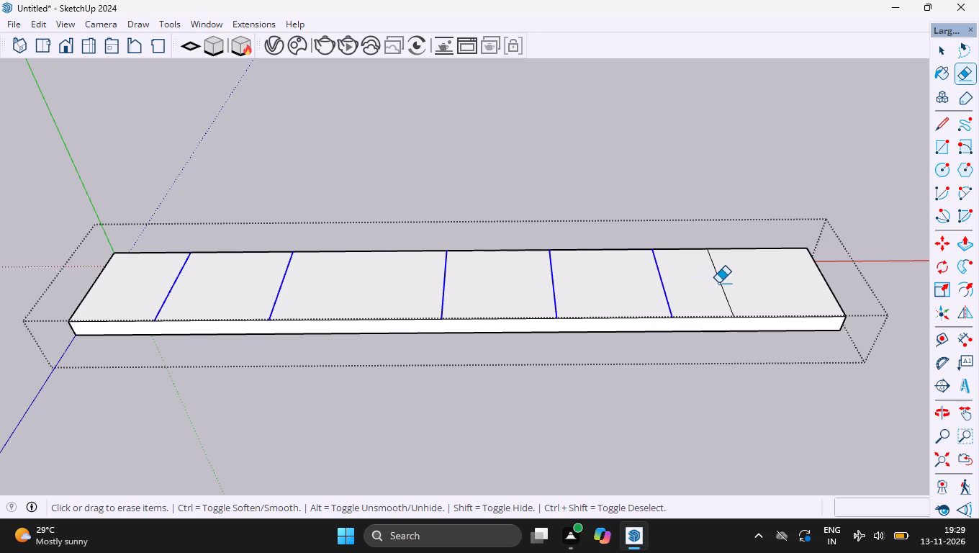
pyautogui.moveTo(718, 283); pyautogui.dragTo(747, 282)
pyautogui.press('space')
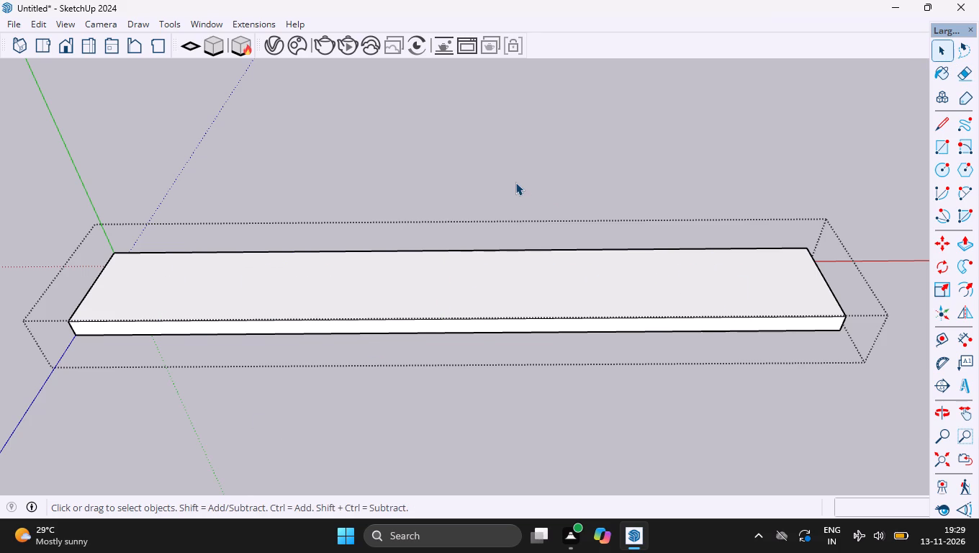
pyautogui.click(515, 182)
# Reveal the rest of the model around the isolated plinth.
pyautogui.click(502, 289)
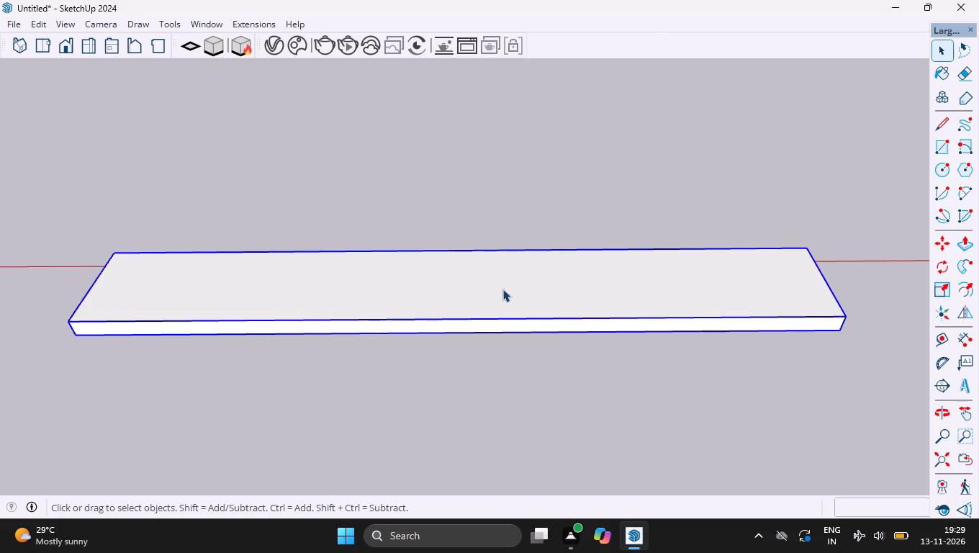
pyautogui.rightClick(502, 289)
pyautogui.click(545, 414)
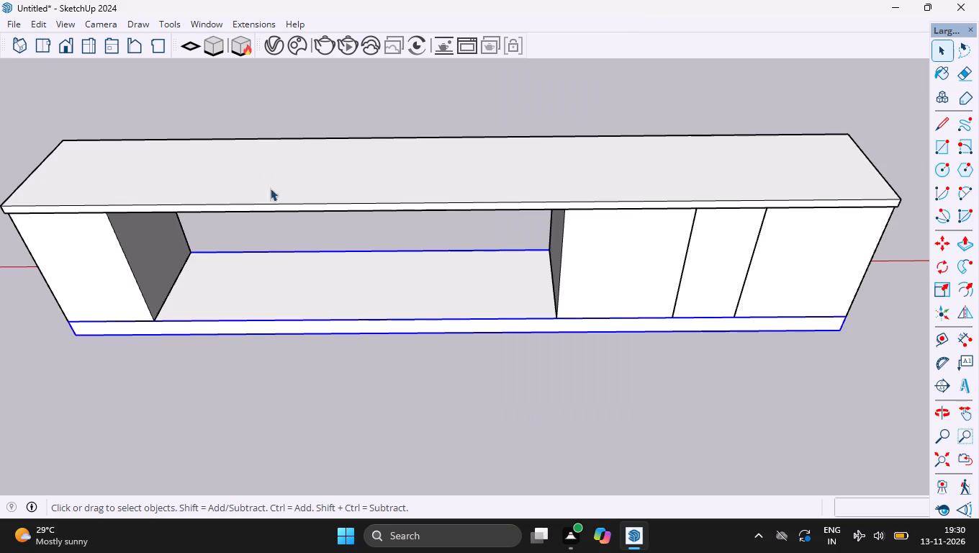
# Unhide all hidden cabinets and drawers of the base run and clear the selection.
pyautogui.click(40, 27)
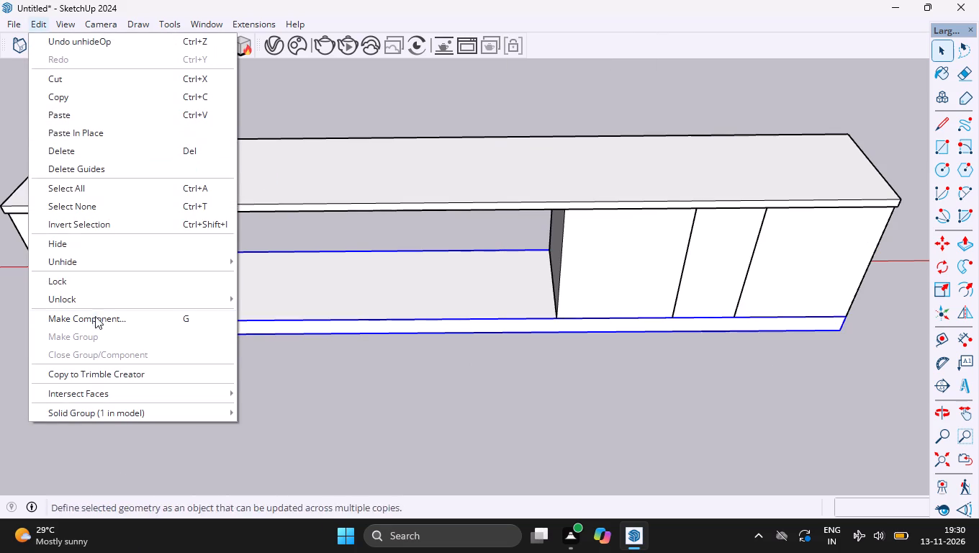
pyautogui.click(66, 259)
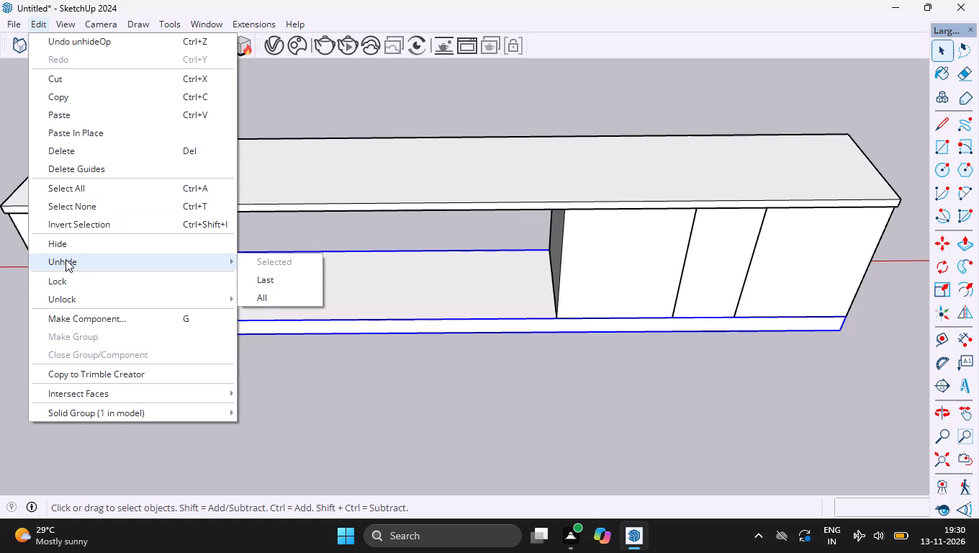
pyautogui.click(262, 300)
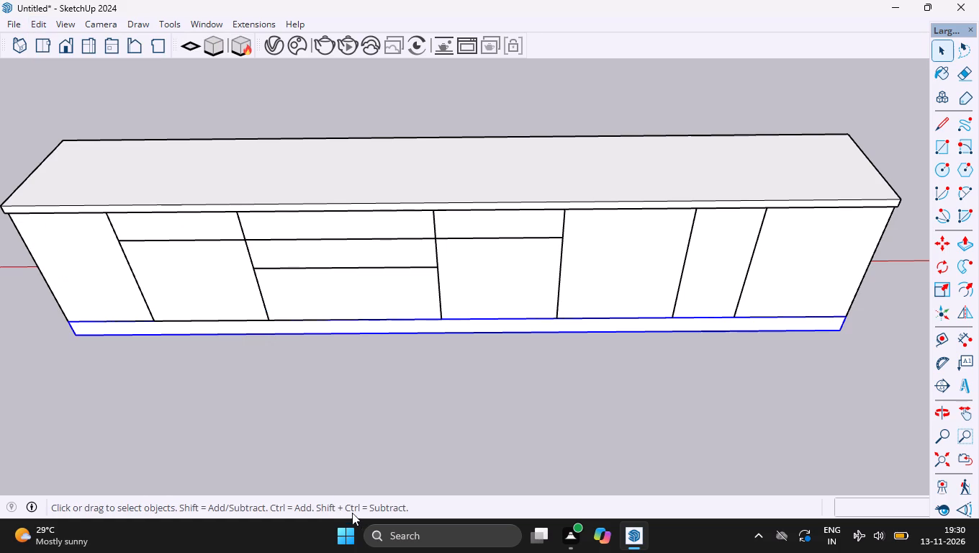
pyautogui.click(338, 415)
# Delete the top and side outline edges above the cabinets in the neighbouring flat elevation with the shelf column.
pyautogui.keyDown('ctrl'); pyautogui.scroll(-3, 338, 415); pyautogui.keyUp('ctrl')
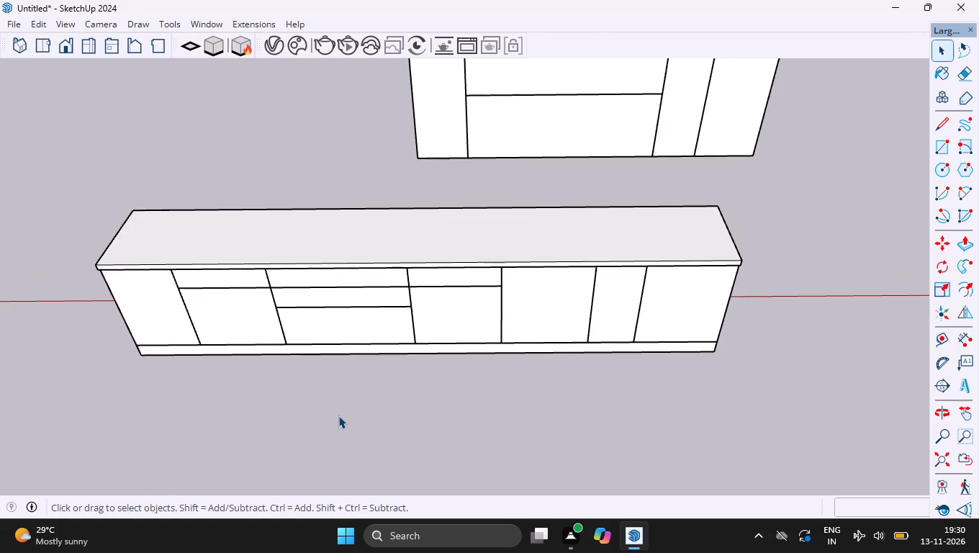
pyautogui.keyDown('ctrl'); pyautogui.scroll(-3, 338, 415); pyautogui.keyUp('ctrl')
pyautogui.keyDown('ctrl'); pyautogui.scroll(-6, 338, 142); pyautogui.keyUp('ctrl')
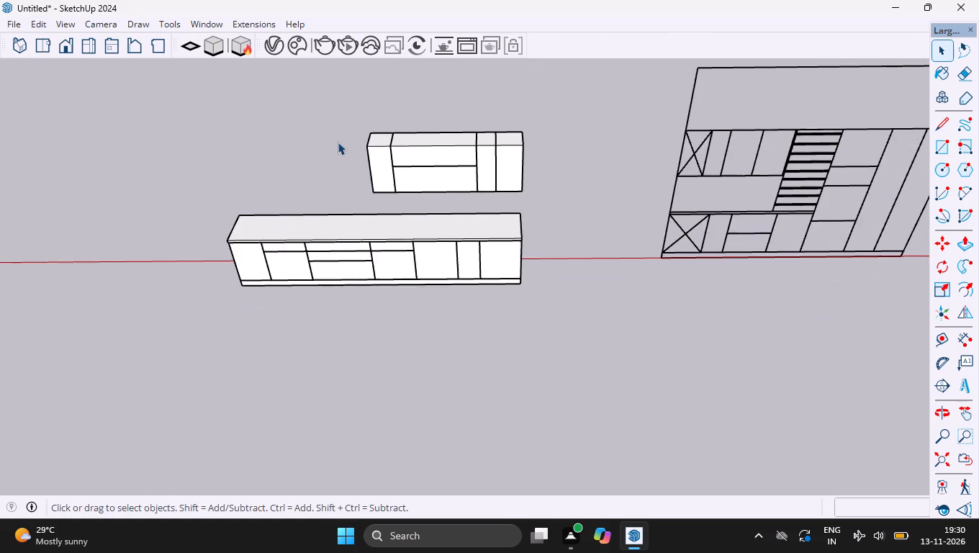
pyautogui.keyDown('ctrl'); pyautogui.scroll(-3, 338, 142); pyautogui.keyUp('ctrl')
pyautogui.keyDown('ctrl'); pyautogui.scroll(-3, 369, 284); pyautogui.keyUp('ctrl')
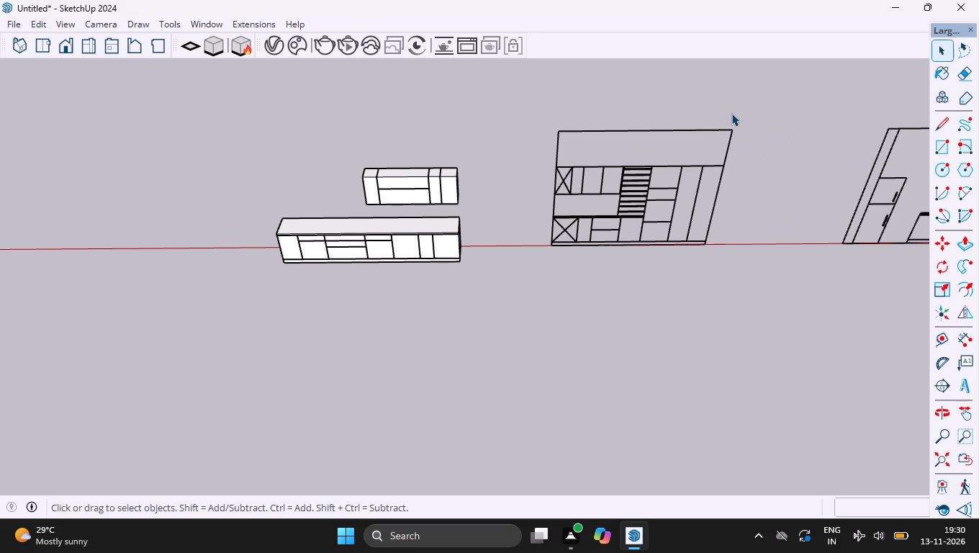
pyautogui.keyDown('ctrl'); pyautogui.scroll(8, 734, 118); pyautogui.keyUp('ctrl')
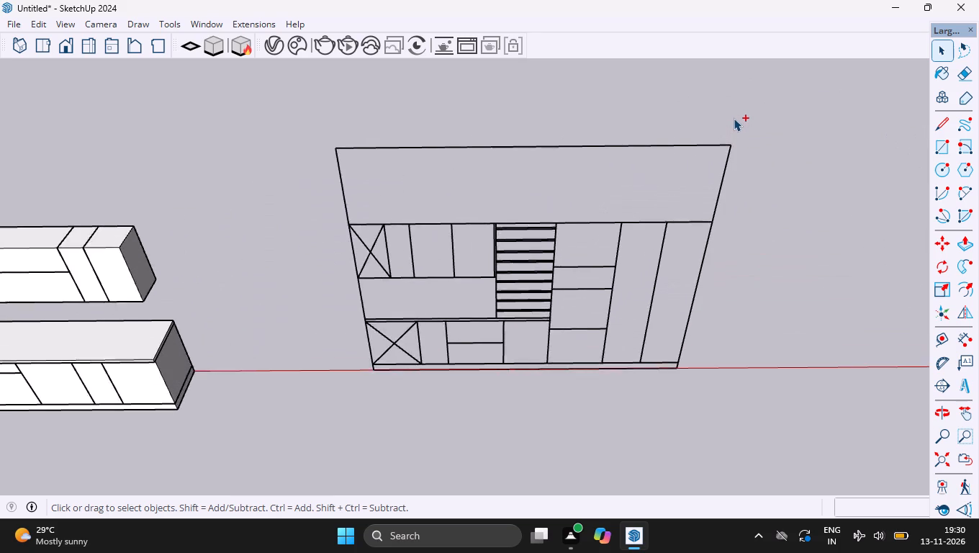
pyautogui.keyDown('ctrl'); pyautogui.scroll(2, 734, 118); pyautogui.keyUp('ctrl')
pyautogui.moveTo(746, 170); pyautogui.dragTo(432, 147)
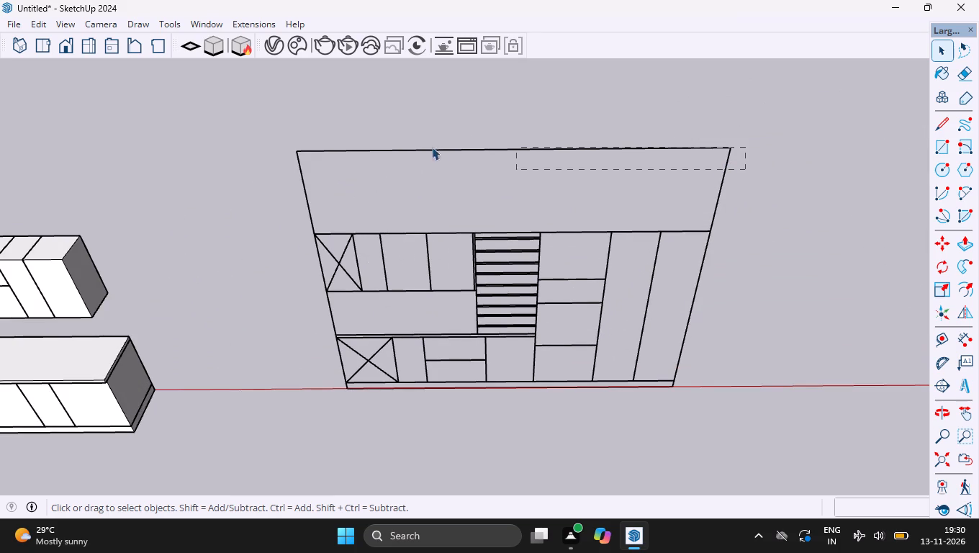
pyautogui.moveTo(432, 147); pyautogui.dragTo(248, 142)
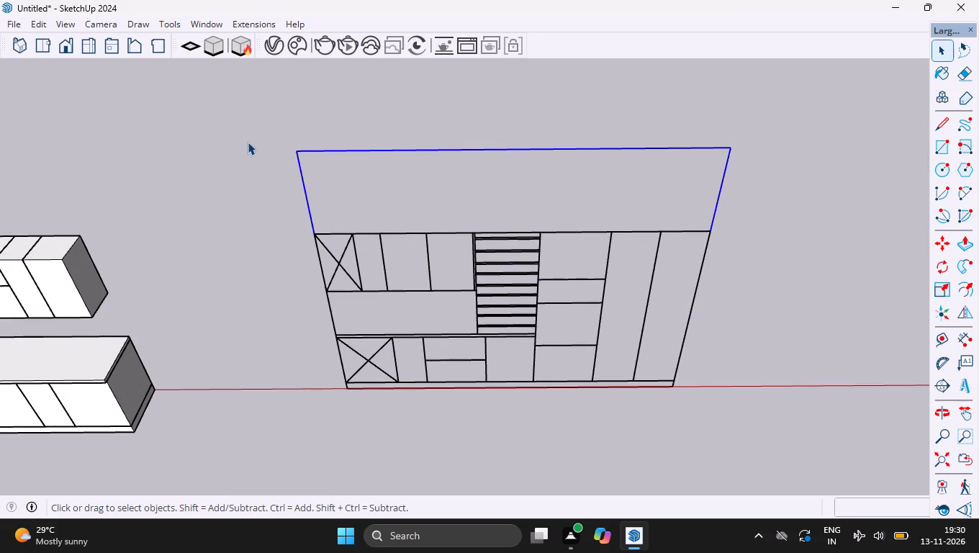
pyautogui.press('Delete')
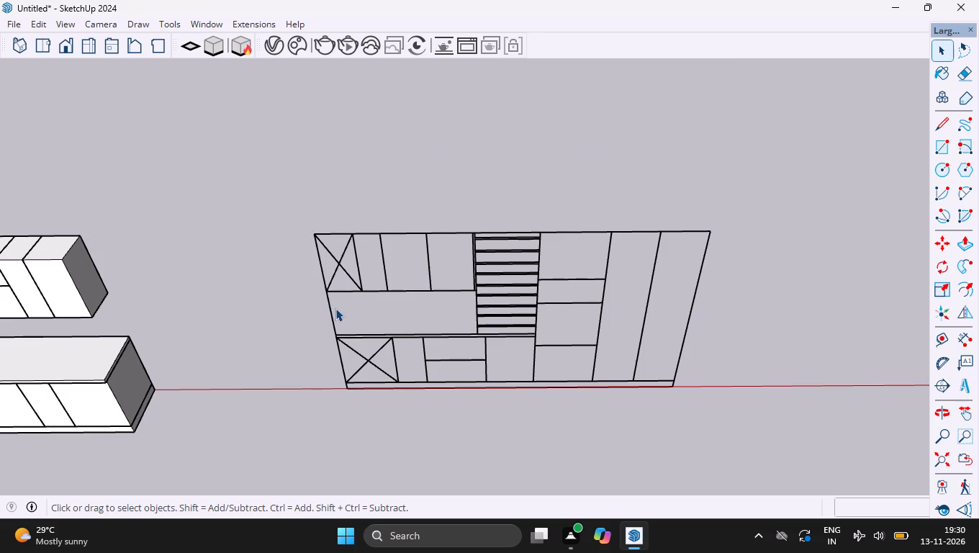
# Delete the vertical edge closing the left end of the gap between the elevation's wall and base units.
pyautogui.moveTo(335, 310); pyautogui.dragTo(314, 310)
pyautogui.press('Delete')
# Delete the crossing diagonal lines in the leftmost base unit and leftmost wall unit of the elevation.
pyautogui.moveTo(369, 368); pyautogui.dragTo(358, 350)
pyautogui.moveTo(358, 350); pyautogui.dragTo(356, 350)
pyautogui.press('Delete')
pyautogui.moveTo(336, 253); pyautogui.dragTo(333, 284)
pyautogui.press('Delete')
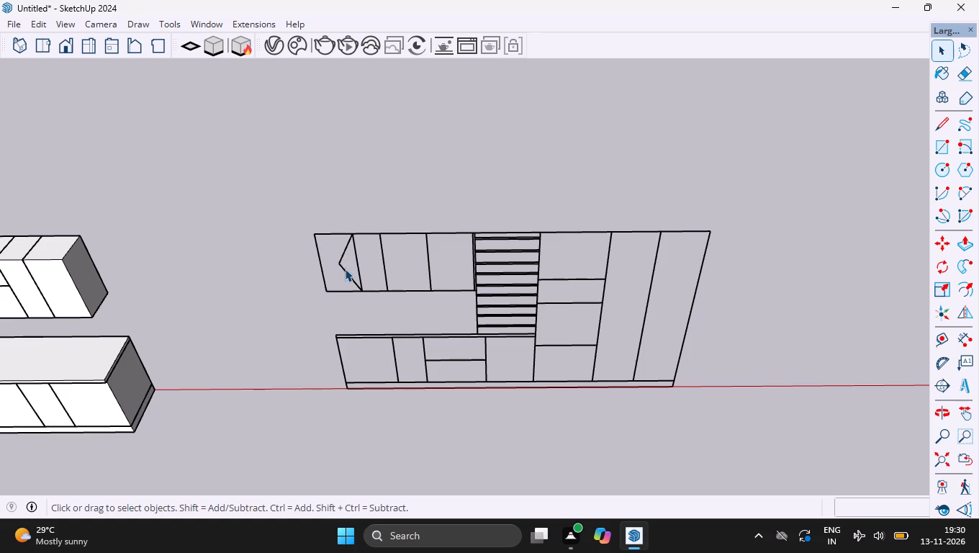
pyautogui.moveTo(348, 259); pyautogui.dragTo(330, 270)
pyautogui.press('Delete')
# Delete the short vertical edge at the top left corner of the elevation's open shelf column.
pyautogui.press('o')
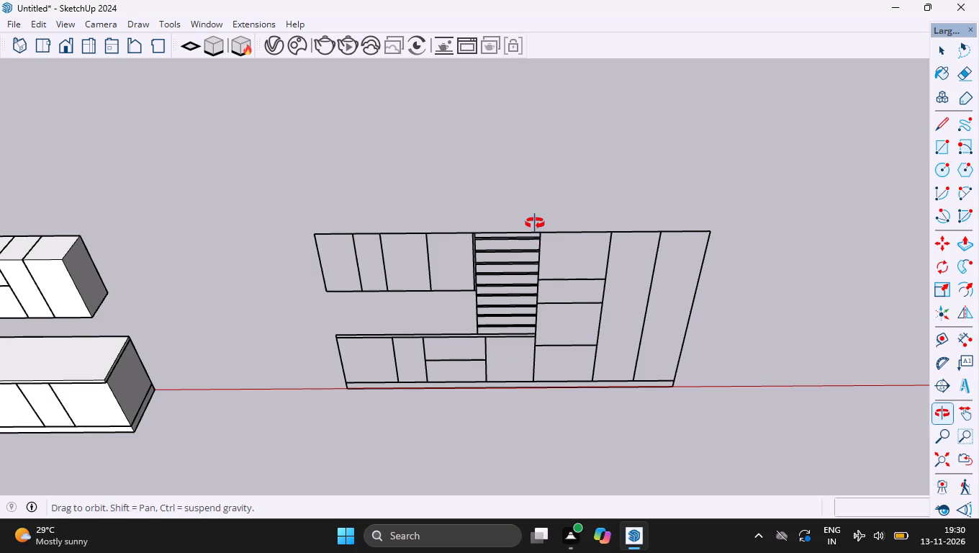
pyautogui.moveTo(535, 223); pyautogui.dragTo(522, 77)
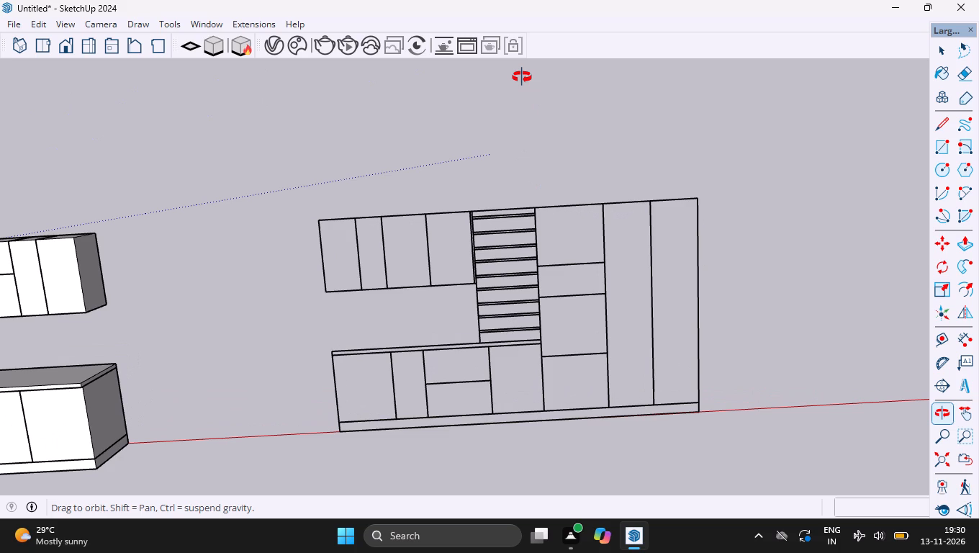
pyautogui.press('space')
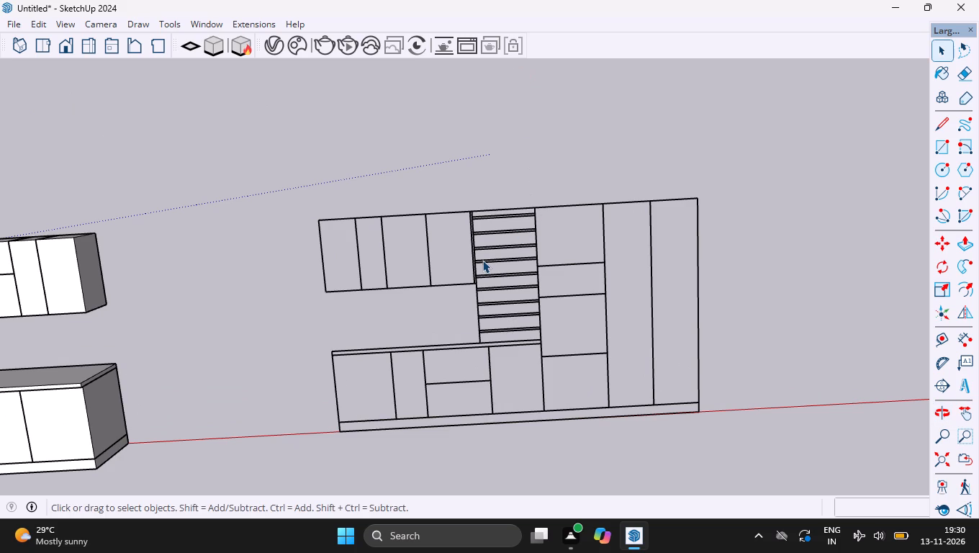
pyautogui.keyDown('ctrl'); pyautogui.scroll(4, 482, 260); pyautogui.keyUp('ctrl')
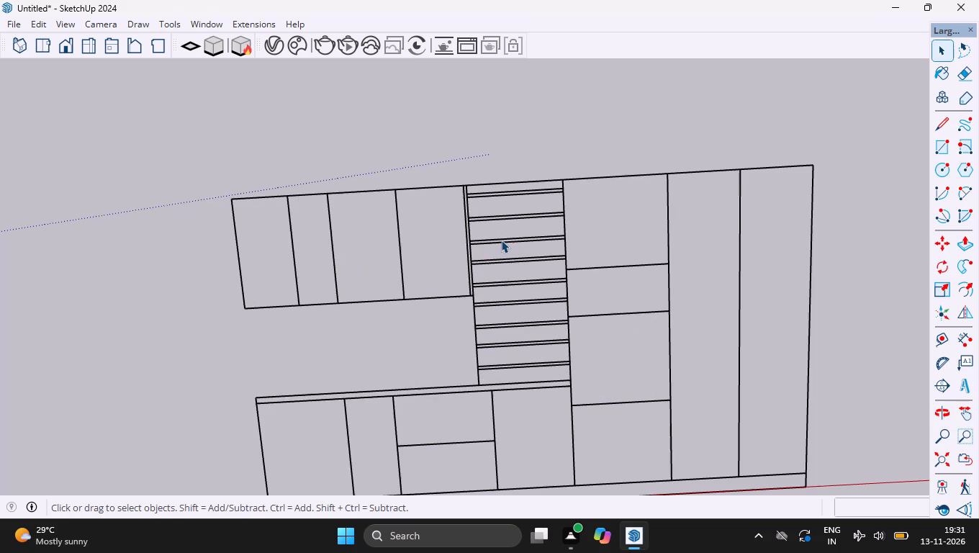
pyautogui.keyDown('ctrl'); pyautogui.scroll(5, 501, 240); pyautogui.keyUp('ctrl')
pyautogui.moveTo(416, 128); pyautogui.dragTo(525, 208)
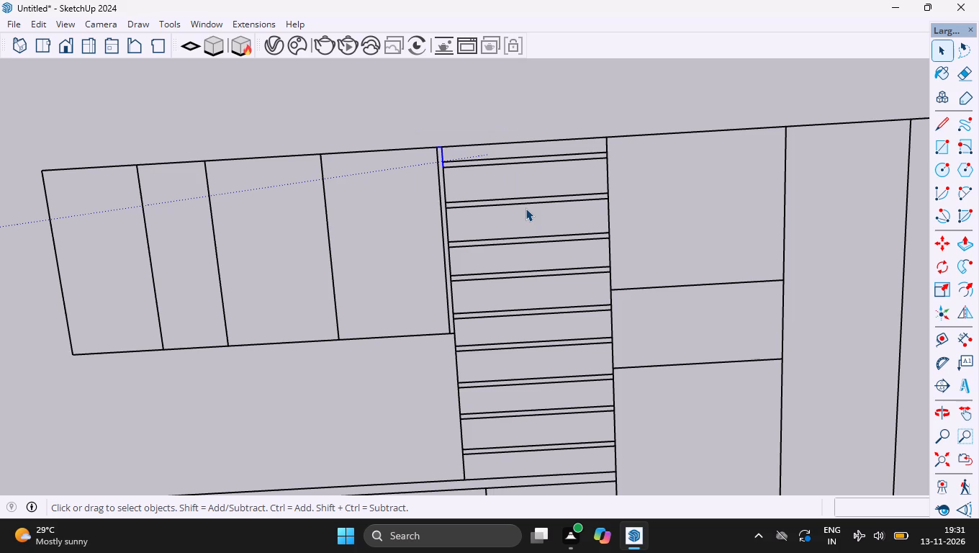
pyautogui.press('Delete')
# Undo the last edge deletion at the top left corner of the open shelf column.
pyautogui.hotkey('ctrl', 'z')
# Delete the short edges bridging the narrow gap between the wall units and the shelf column, at its top and bottom.
pyautogui.moveTo(425, 134); pyautogui.dragTo(459, 158)
pyautogui.press('Delete')
pyautogui.moveTo(440, 326); pyautogui.dragTo(468, 346)
pyautogui.press('Delete')
# Erase all the paired horizontal shelf lines inside the open shelf column, keeping its outline.
pyautogui.keyDown('ctrl'); pyautogui.scroll(-12, 449, 143); pyautogui.keyUp('ctrl')
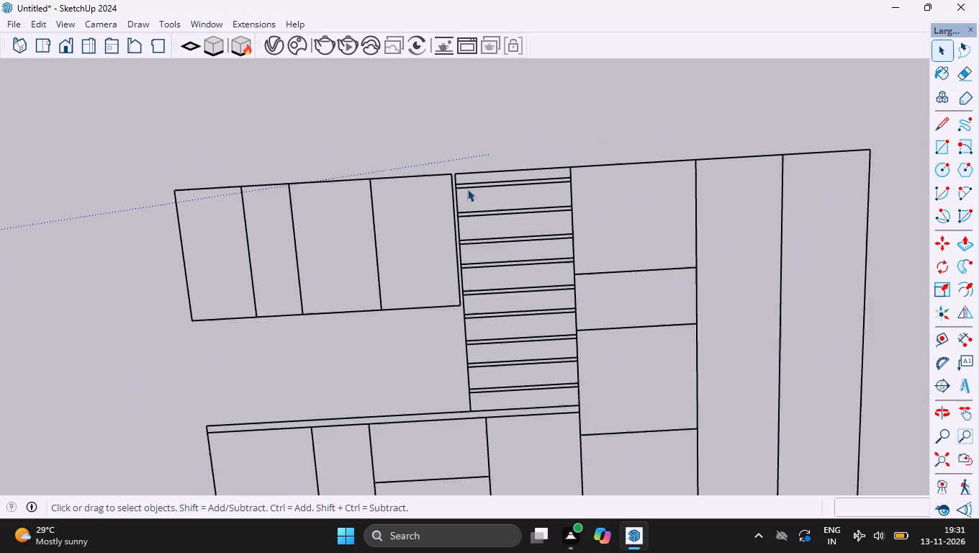
pyautogui.keyDown('ctrl'); pyautogui.scroll(3, 530, 339); pyautogui.keyUp('ctrl')
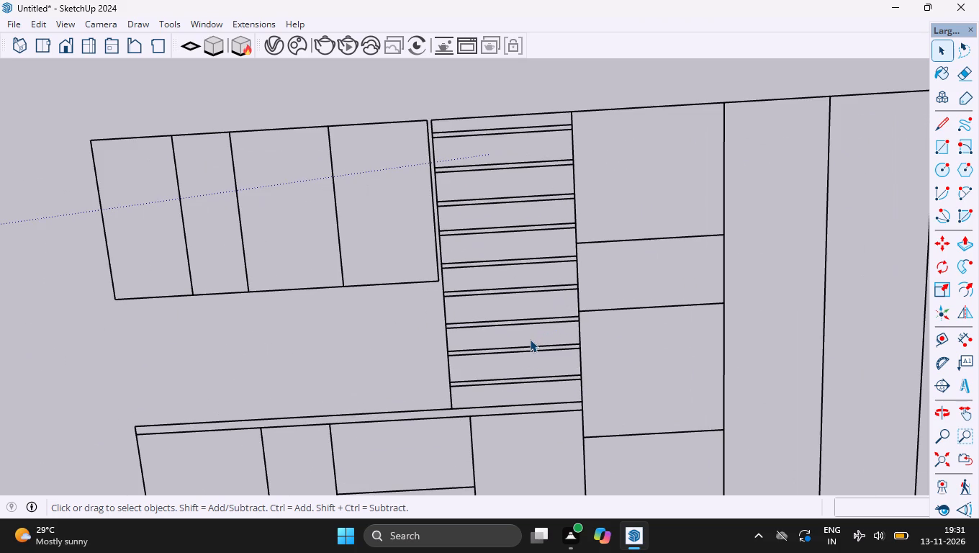
pyautogui.press('e')
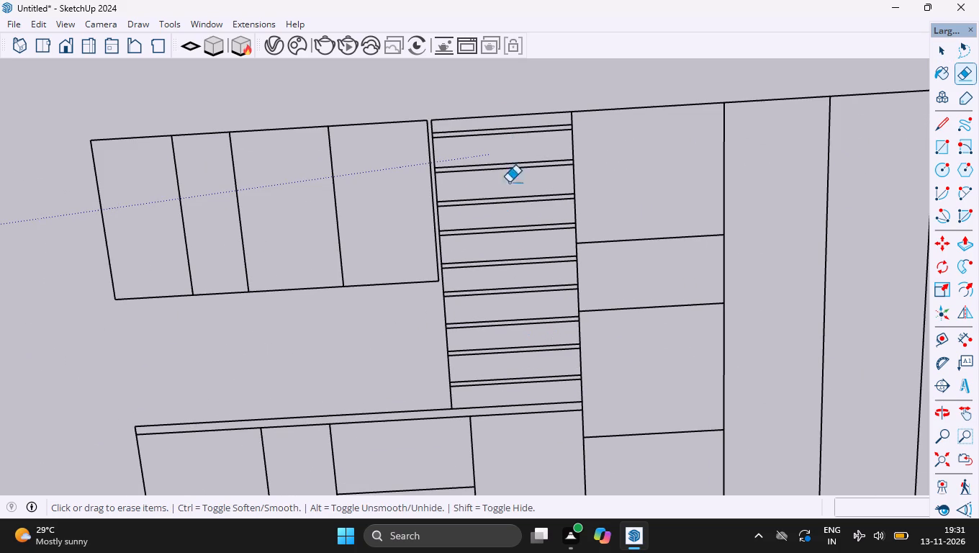
pyautogui.moveTo(507, 125); pyautogui.dragTo(507, 131)
pyautogui.moveTo(507, 131); pyautogui.dragTo(514, 393)
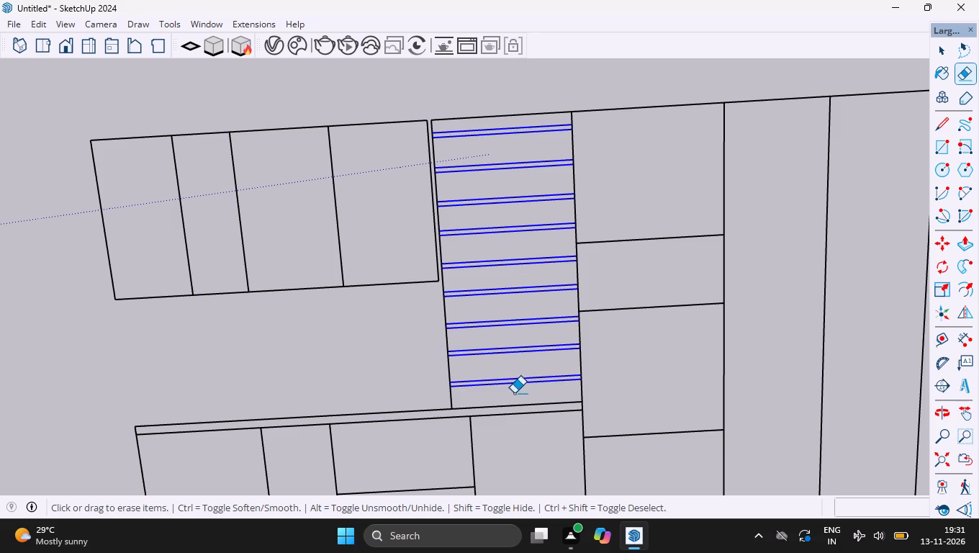
pyautogui.moveTo(514, 393); pyautogui.dragTo(513, 389)
pyautogui.press('space')
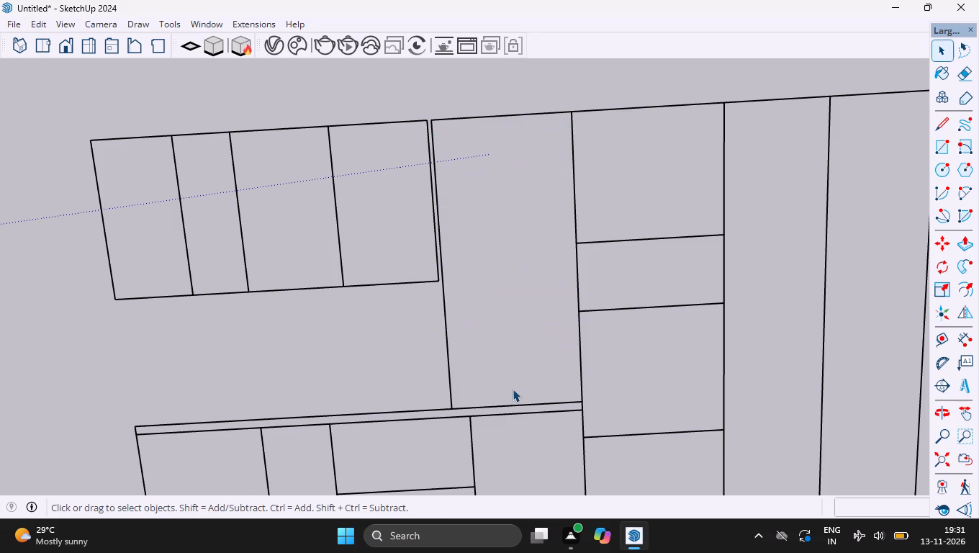
# Delete the top and side wall outline edges around the third elevation, which holds the refrigerator and sink unit.
pyautogui.keyDown('ctrl'); pyautogui.scroll(-10, 456, 246); pyautogui.keyUp('ctrl')
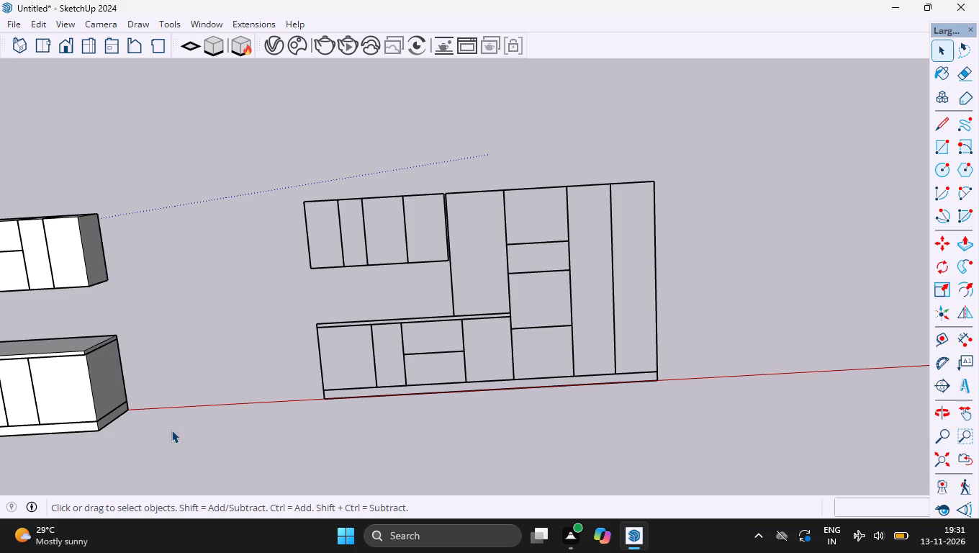
pyautogui.press('o')
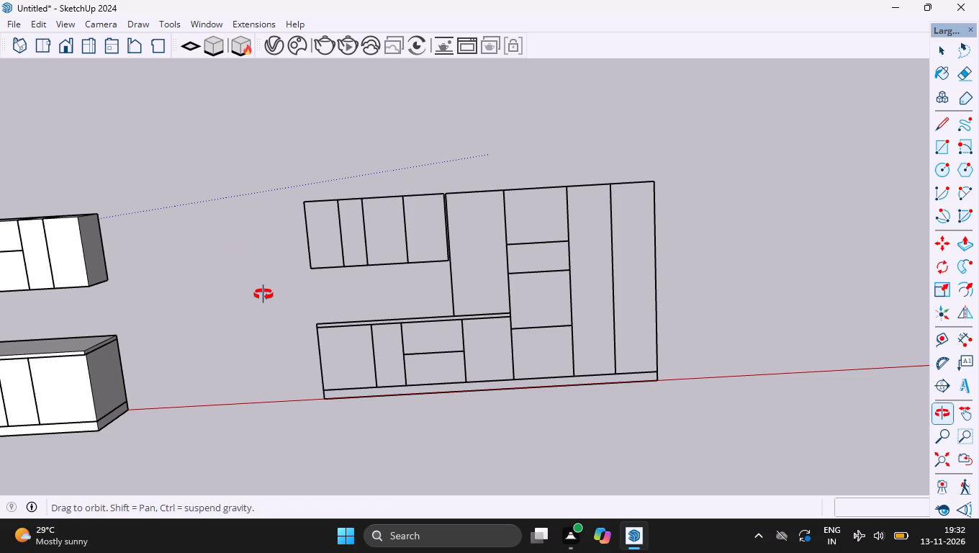
pyautogui.moveTo(263, 295); pyautogui.dragTo(209, 266)
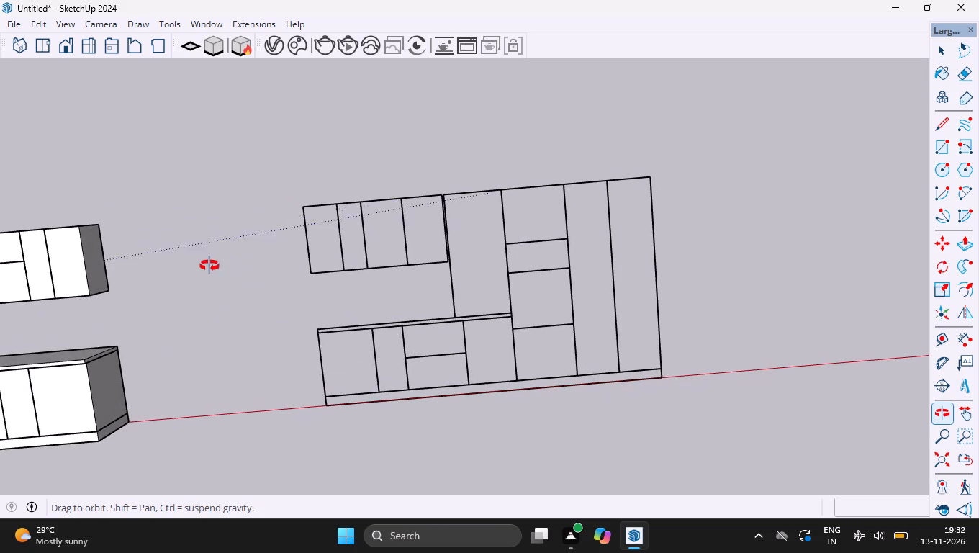
pyautogui.moveTo(209, 266); pyautogui.dragTo(247, 234)
pyautogui.keyDown('ctrl'); pyautogui.scroll(-6, 215, 302); pyautogui.keyUp('ctrl')
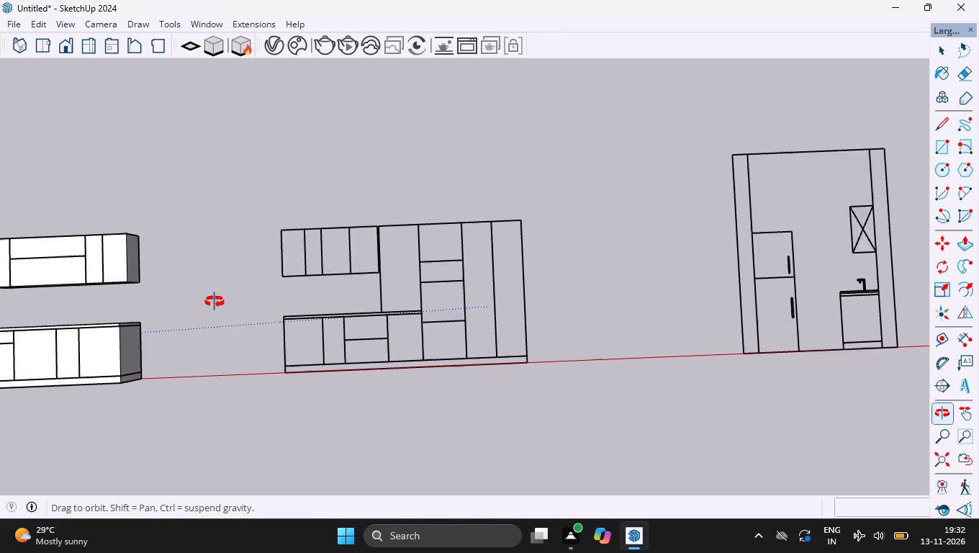
pyautogui.keyDown('ctrl'); pyautogui.scroll(-1, 215, 302); pyautogui.keyUp('ctrl')
pyautogui.keyDown('ctrl'); pyautogui.scroll(6, 736, 228); pyautogui.keyUp('ctrl')
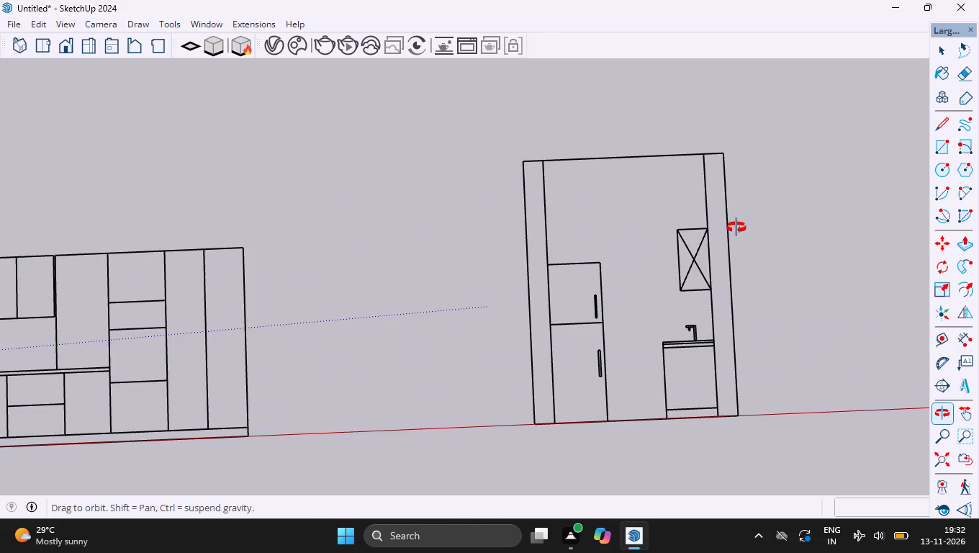
pyautogui.press('space')
pyautogui.press('space')
pyautogui.moveTo(734, 212); pyautogui.dragTo(473, 116)
pyautogui.press('Delete')
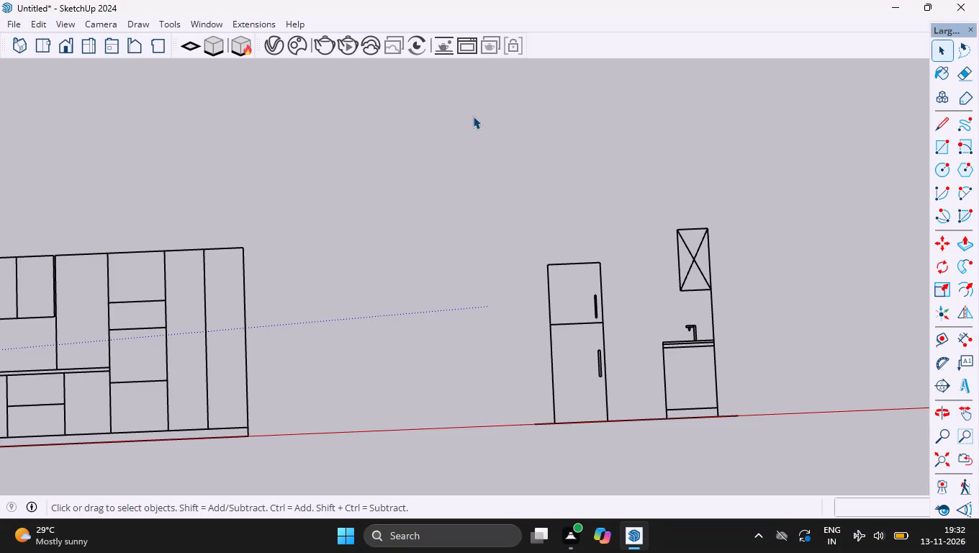
pyautogui.click(473, 116)
# Delete the tap and the vertical edge between the wall unit and the sink base unit.
pyautogui.moveTo(717, 329); pyautogui.dragTo(629, 310)
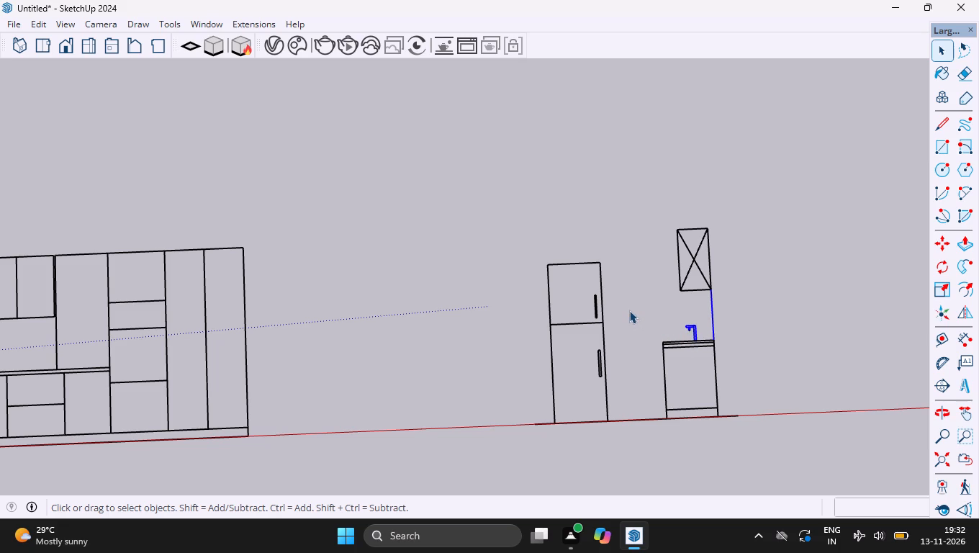
pyautogui.press('Delete')
# Delete the leftover tap fragment and the uppermost strip's top and side edges on the sink base unit.
pyautogui.keyDown('ctrl'); pyautogui.scroll(5, 723, 339); pyautogui.keyUp('ctrl')
pyautogui.scroll(-2, 723, 339)
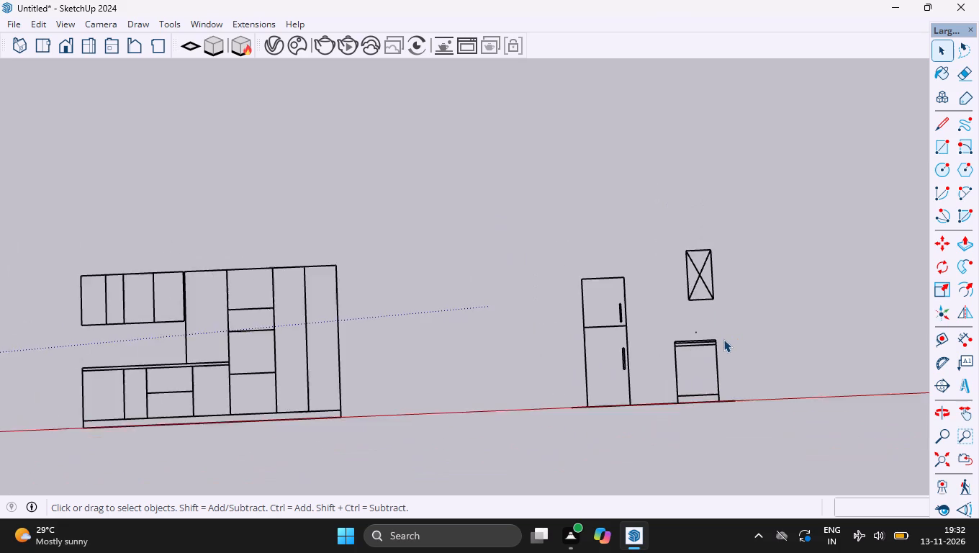
pyautogui.keyDown('ctrl'); pyautogui.scroll(18, 723, 339); pyautogui.keyUp('ctrl')
pyautogui.scroll(-3, 723, 339)
pyautogui.keyDown('ctrl'); pyautogui.scroll(3, 723, 339); pyautogui.keyUp('ctrl')
pyautogui.scroll(-2, 723, 339)
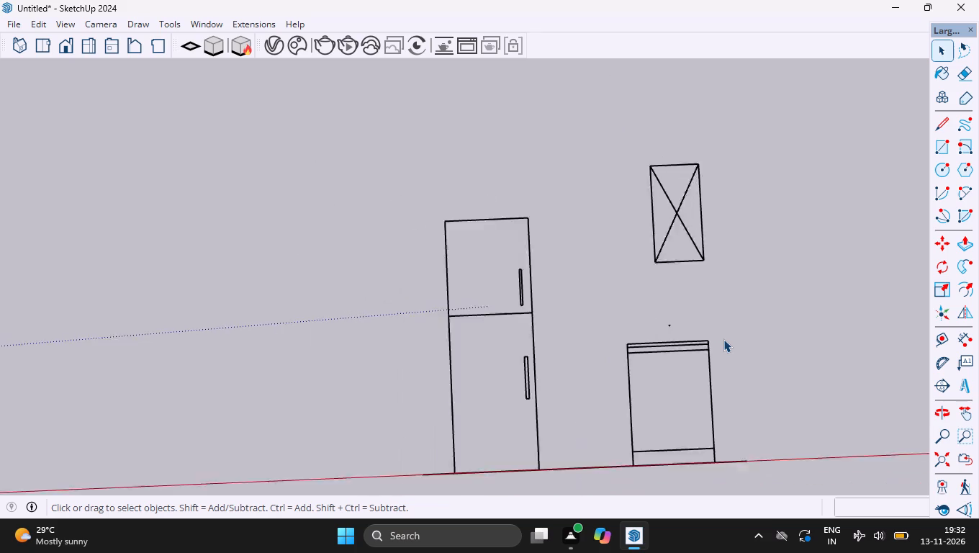
pyautogui.scroll(-2, 723, 339)
pyautogui.keyDown('ctrl'); pyautogui.scroll(9, 723, 339); pyautogui.keyUp('ctrl')
pyautogui.scroll(-2, 723, 339)
pyautogui.keyDown('ctrl'); pyautogui.scroll(4, 723, 339); pyautogui.keyUp('ctrl')
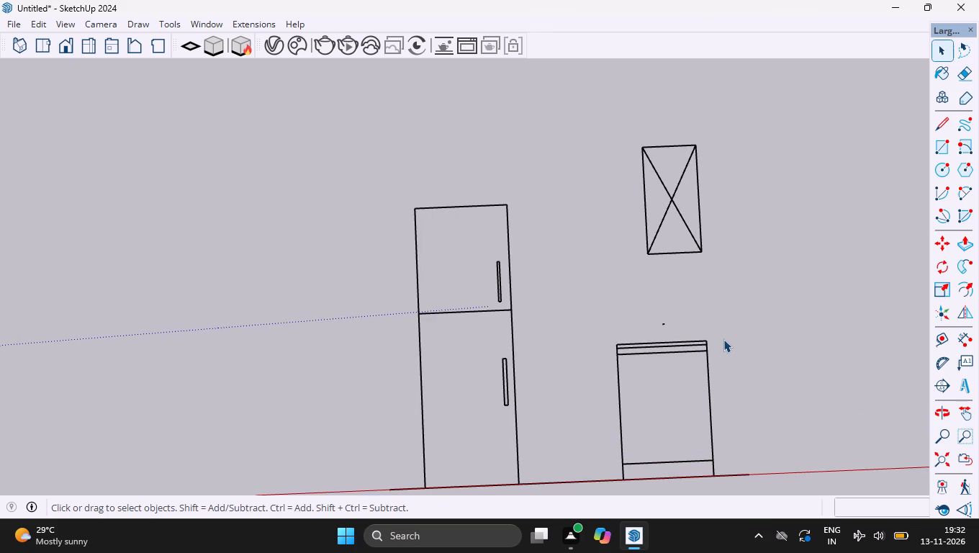
pyautogui.keyDown('ctrl'); pyautogui.scroll(14, 723, 339); pyautogui.keyUp('ctrl')
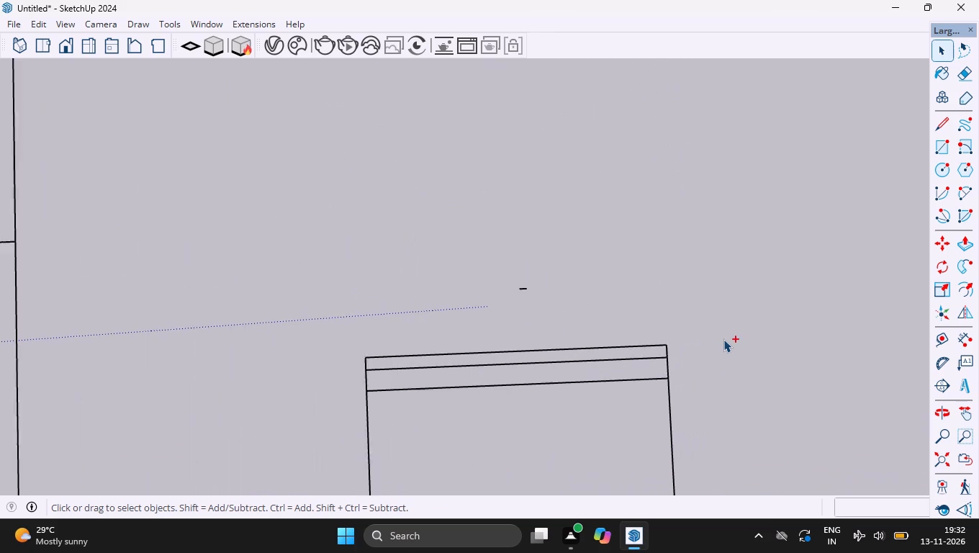
pyautogui.keyDown('ctrl'); pyautogui.scroll(3, 723, 339); pyautogui.keyUp('ctrl')
pyautogui.moveTo(650, 355); pyautogui.dragTo(616, 339)
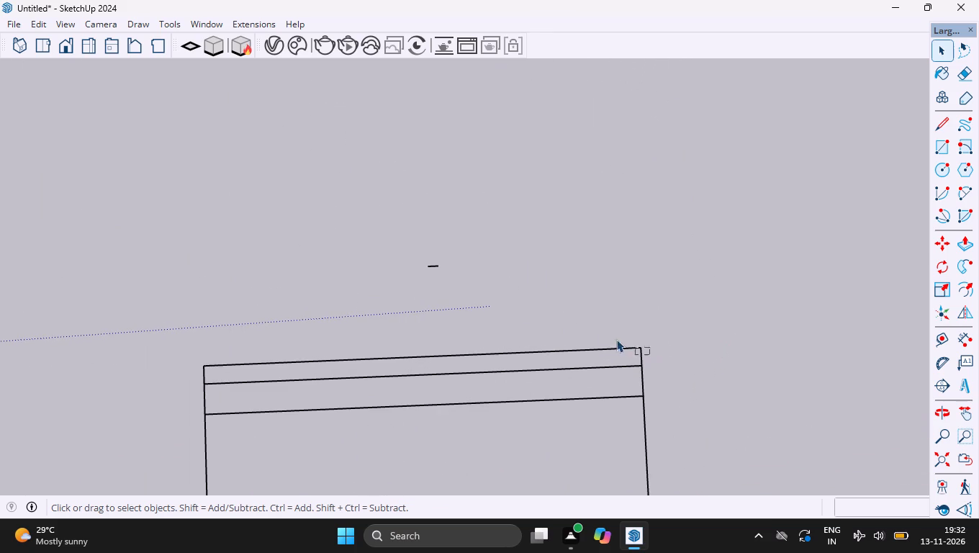
pyautogui.moveTo(616, 339); pyautogui.dragTo(371, 228)
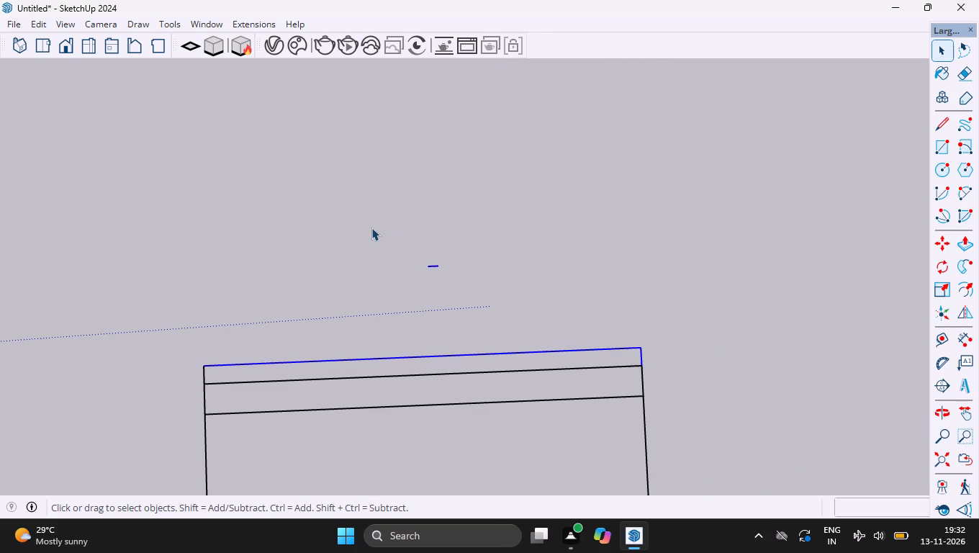
pyautogui.press('Delete')
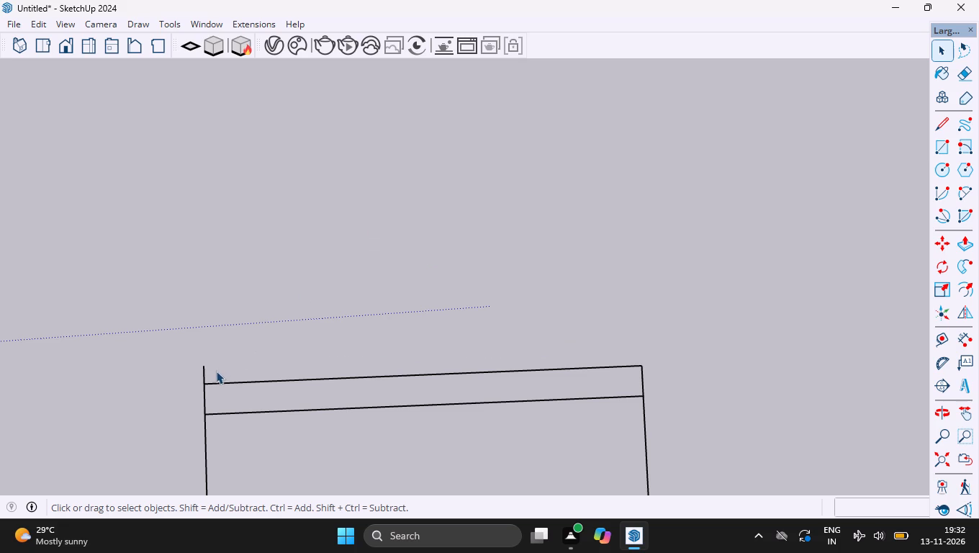
pyautogui.moveTo(216, 372); pyautogui.dragTo(145, 345)
pyautogui.press('Delete')
# Delete the crossing diagonal lines inside the wall unit above the sink base unit.
pyautogui.keyDown('ctrl'); pyautogui.scroll(-8, 563, 312); pyautogui.keyUp('ctrl')
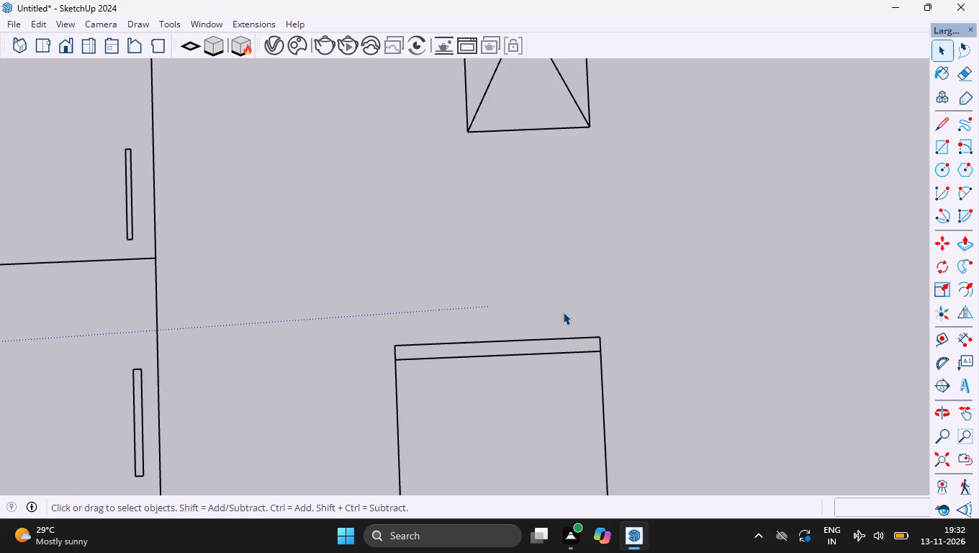
pyautogui.keyDown('ctrl'); pyautogui.scroll(-4, 563, 312); pyautogui.keyUp('ctrl')
pyautogui.keyDown('ctrl'); pyautogui.scroll(-3, 572, 231); pyautogui.keyUp('ctrl')
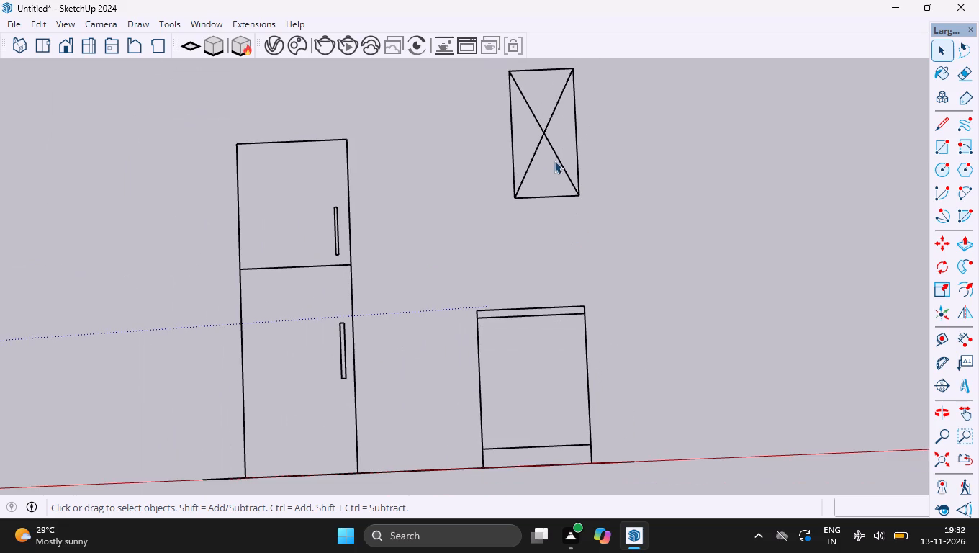
pyautogui.moveTo(549, 161); pyautogui.dragTo(529, 109)
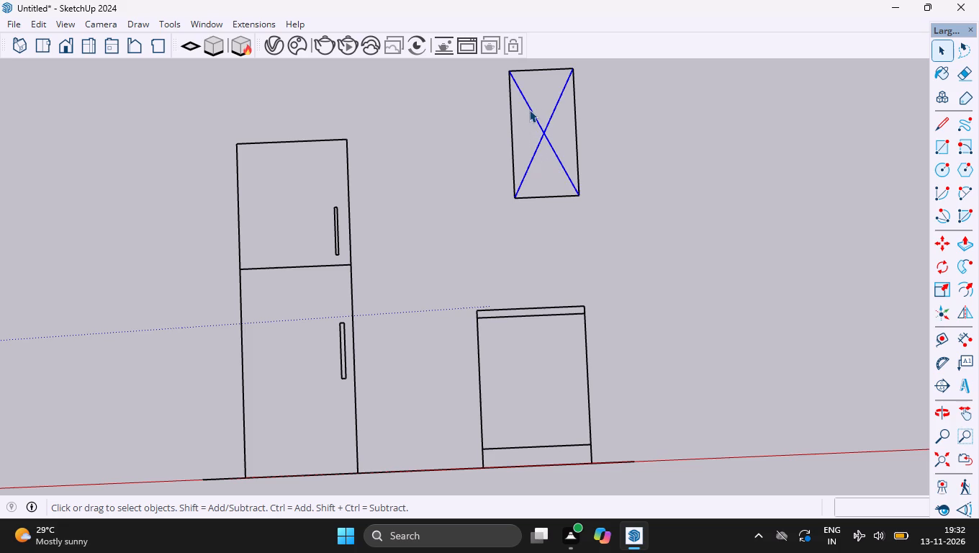
pyautogui.press('Delete')
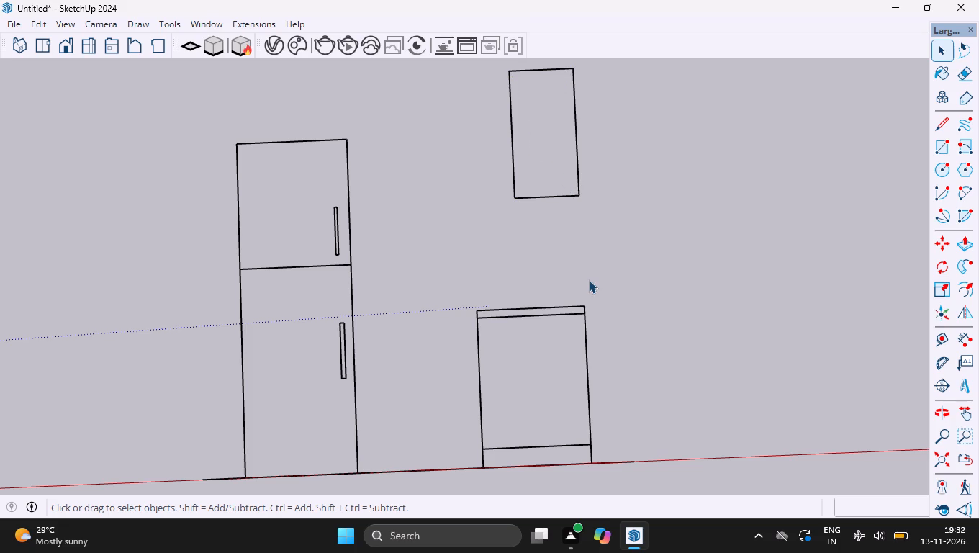
# Delete the floor line segments beyond and between the refrigerator and the sink base unit.
pyautogui.keyDown('ctrl'); pyautogui.scroll(-3, 589, 280); pyautogui.keyUp('ctrl')
pyautogui.moveTo(624, 437); pyautogui.dragTo(617, 429)
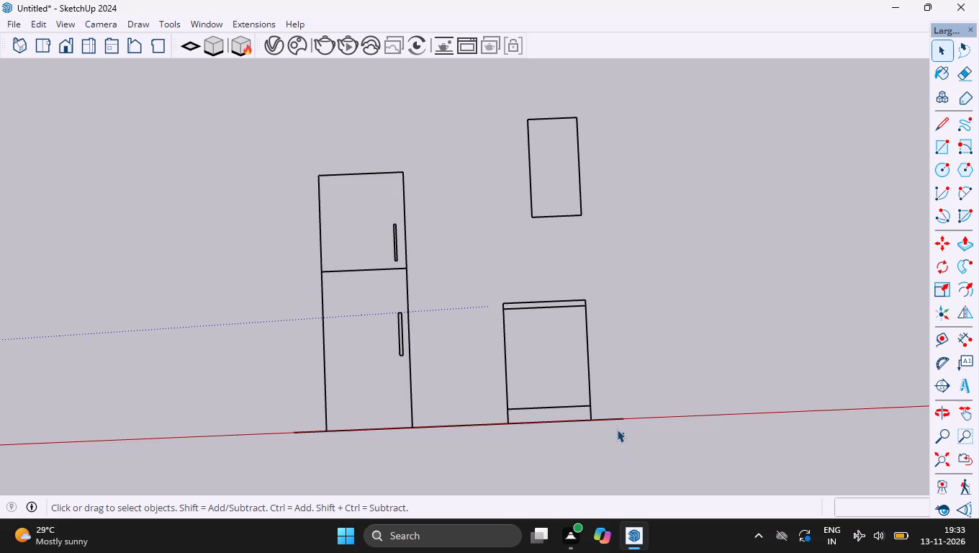
pyautogui.moveTo(617, 429); pyautogui.dragTo(609, 406)
pyautogui.press('Delete')
pyautogui.moveTo(307, 449); pyautogui.dragTo(243, 397)
pyautogui.press('Delete')
pyautogui.moveTo(482, 448); pyautogui.dragTo(456, 405)
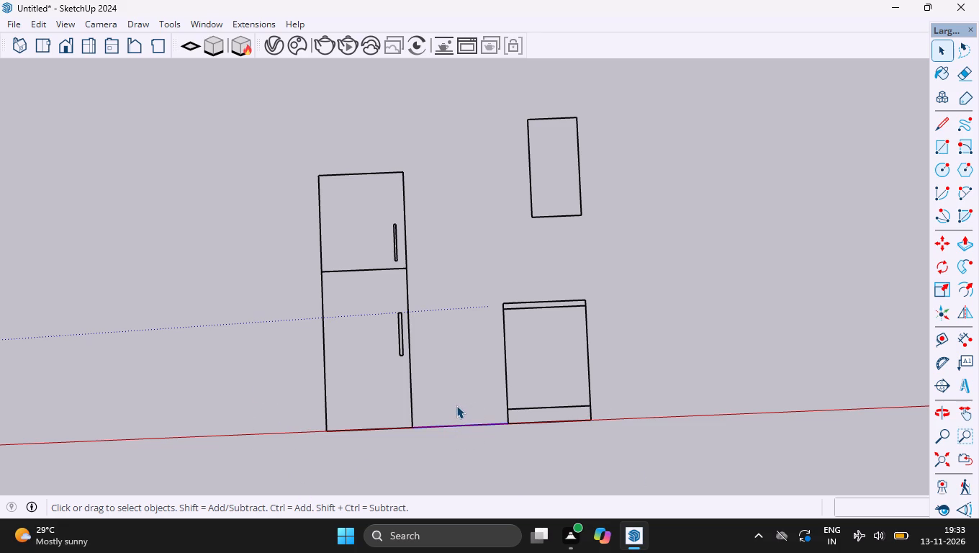
pyautogui.press('Delete')
# Delete all the refrigerator linework, including its handles, from the third elevation.
pyautogui.moveTo(268, 149); pyautogui.dragTo(473, 438)
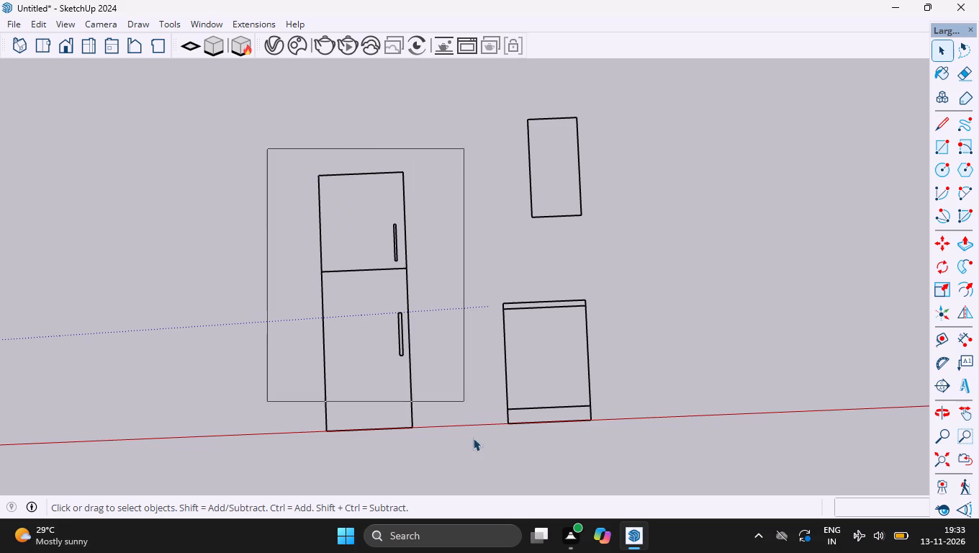
pyautogui.moveTo(473, 438); pyautogui.dragTo(476, 495)
pyautogui.press('Delete')
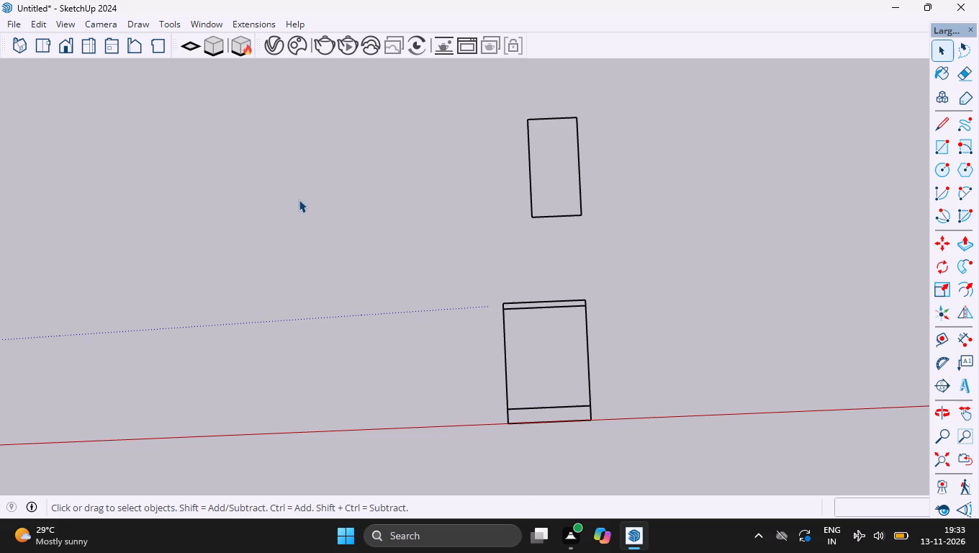
# Extrude the second elevation's base and tall cabinet linework by 580 mm with Extruder, leaving out the wall units.
pyautogui.keyDown('ctrl'); pyautogui.scroll(-14, 299, 199); pyautogui.keyUp('ctrl')
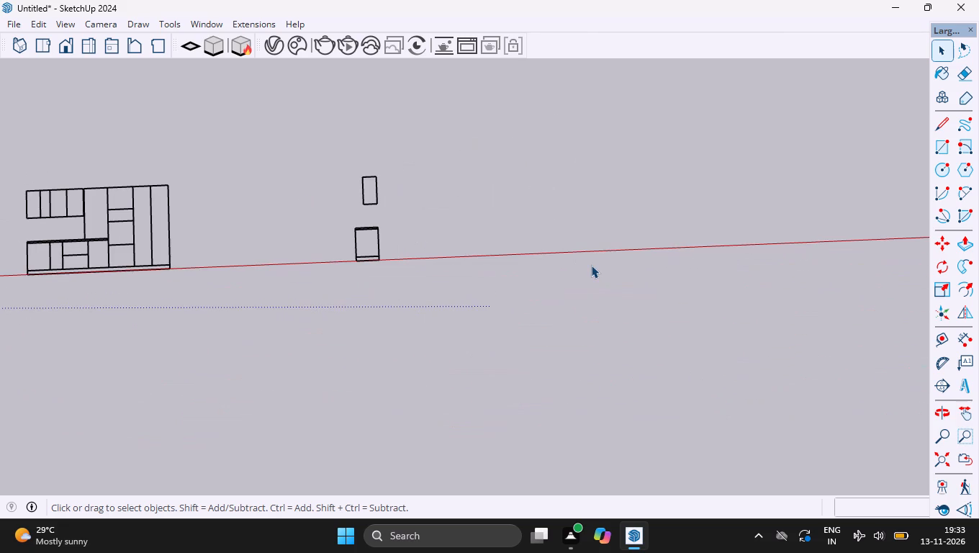
pyautogui.scroll(-5, 591, 265)
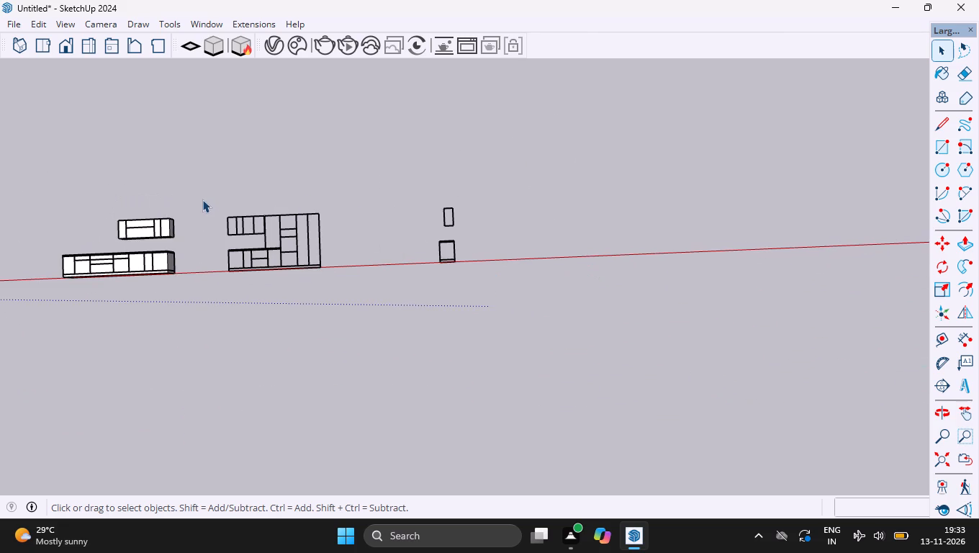
pyautogui.keyDown('ctrl'); pyautogui.scroll(11, 214, 222); pyautogui.keyUp('ctrl')
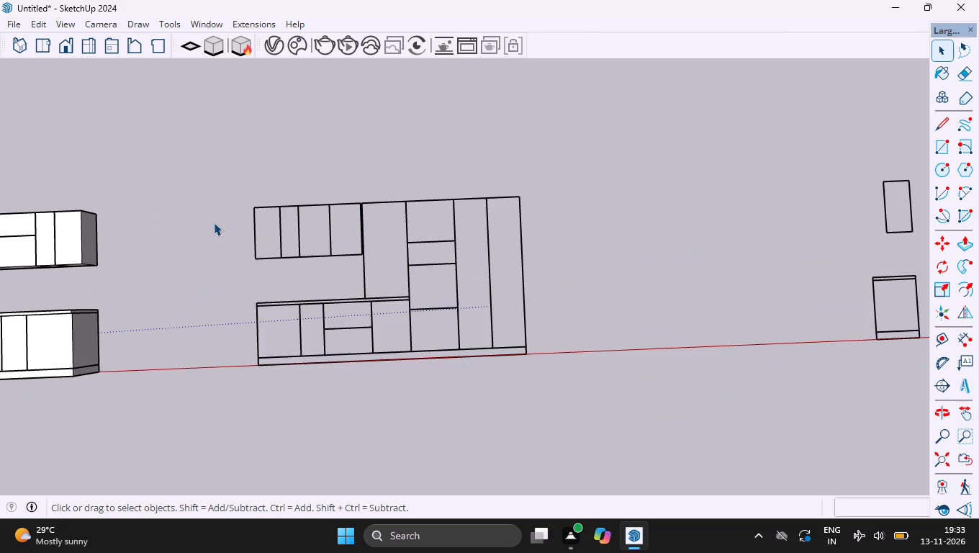
pyautogui.keyDown('ctrl'); pyautogui.scroll(5, 214, 222); pyautogui.keyUp('ctrl')
pyautogui.moveTo(228, 176); pyautogui.dragTo(754, 471)
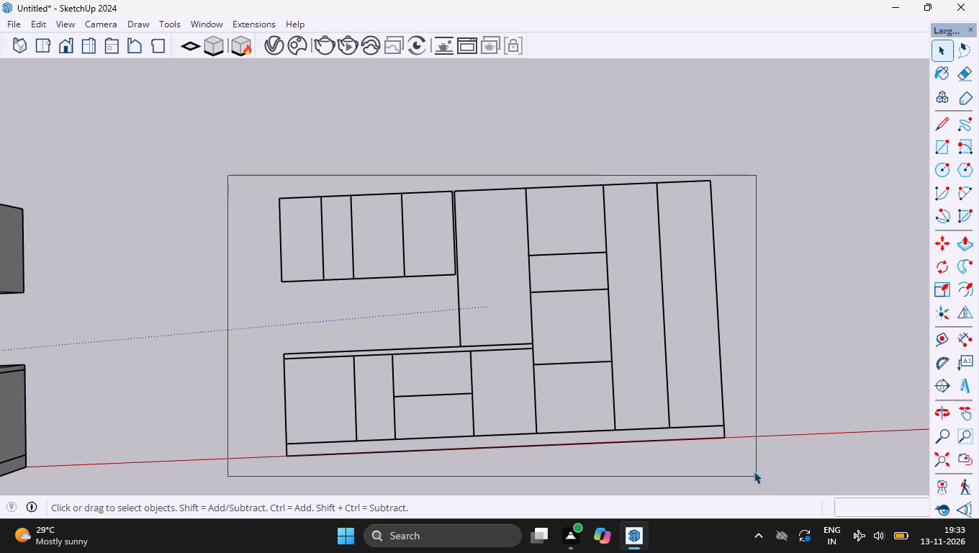
pyautogui.keyDown('shift'); pyautogui.moveTo(256, 179); pyautogui.dragTo(472, 296); pyautogui.keyUp('shift')
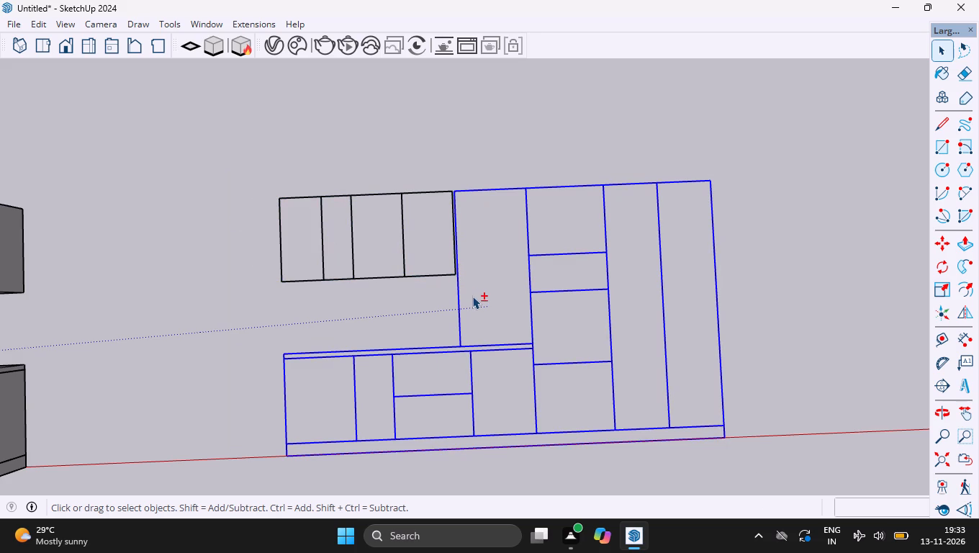
pyautogui.click(230, 45)
pyautogui.write('580mm')
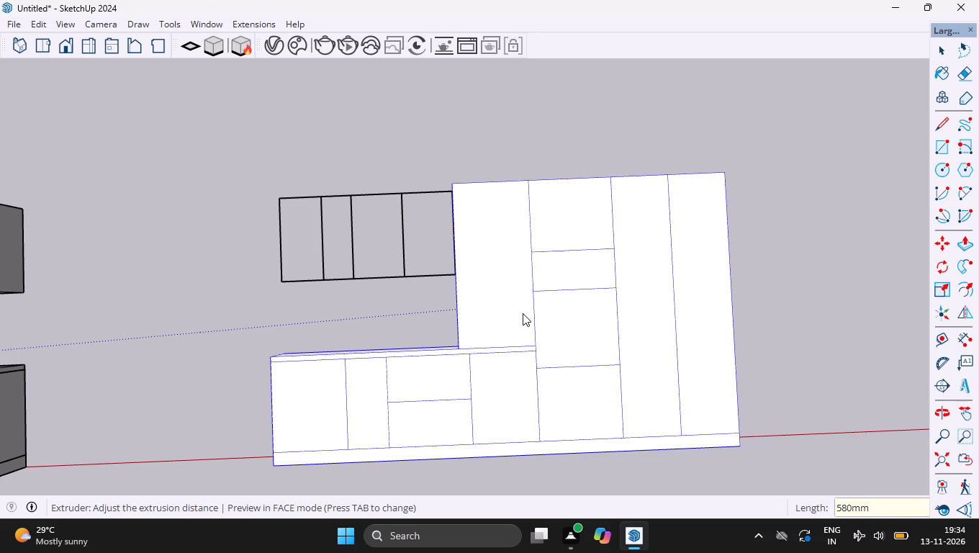
pyautogui.press('Return')
pyautogui.press('Return')
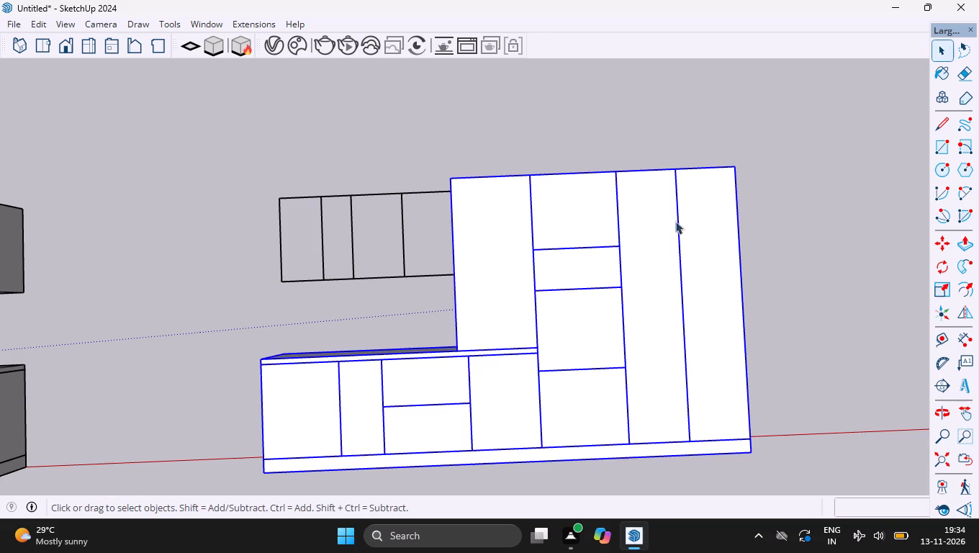
pyautogui.click(754, 187)
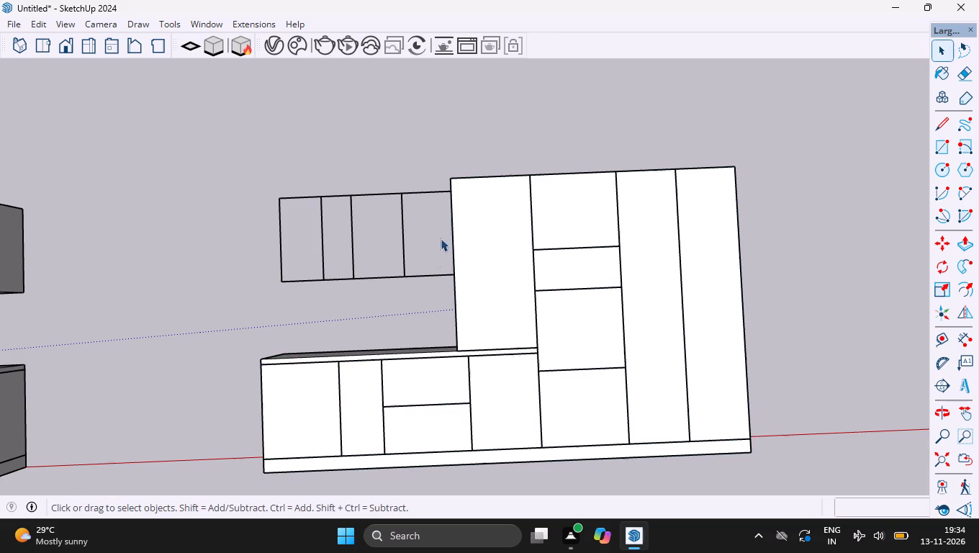
# Select together the extruded run's countertop, plinth and the base cabinet panels on either side of the two drawers.
pyautogui.click(404, 352)
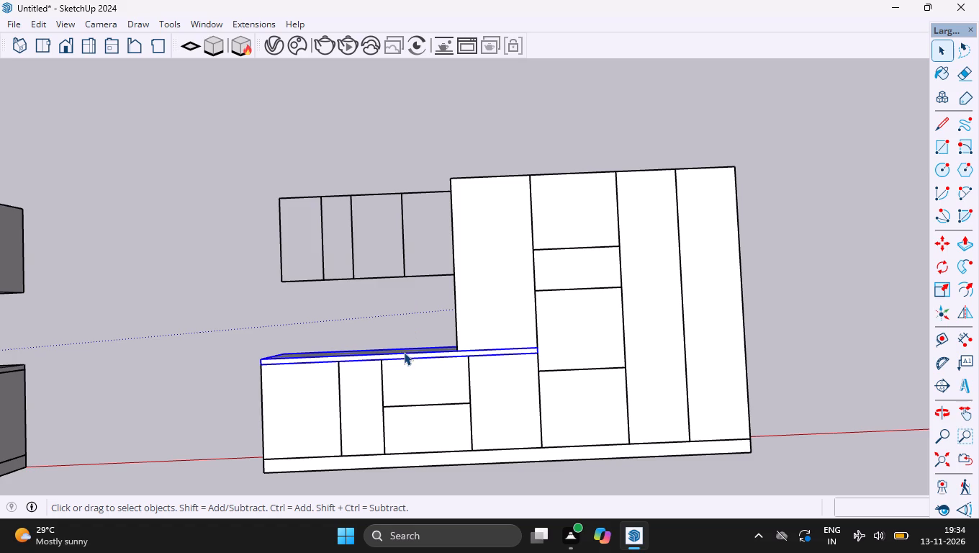
pyautogui.keyDown('ctrl'); pyautogui.click(424, 466); pyautogui.keyUp('ctrl')
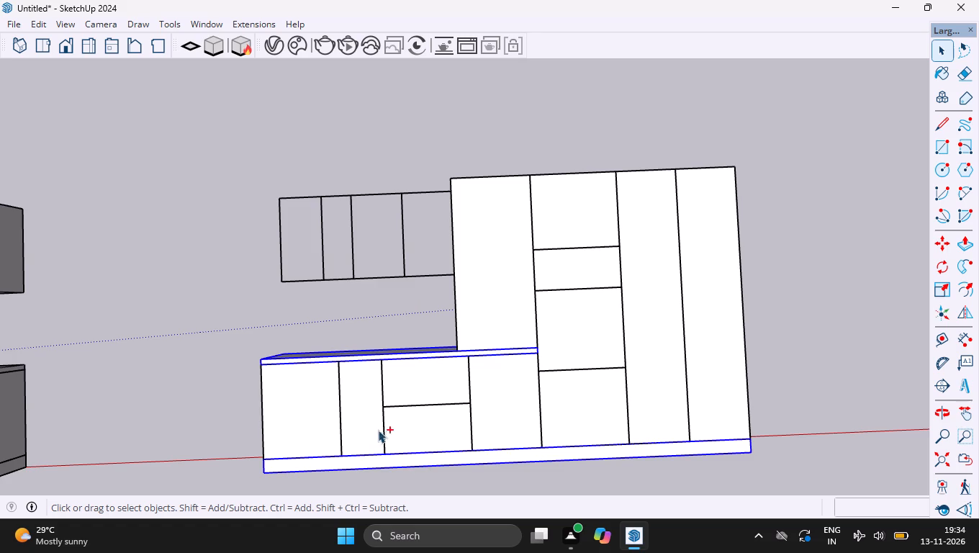
pyautogui.keyDown('ctrl'); pyautogui.click(371, 421); pyautogui.keyUp('ctrl')
pyautogui.keyDown('ctrl'); pyautogui.click(496, 408); pyautogui.keyUp('ctrl')
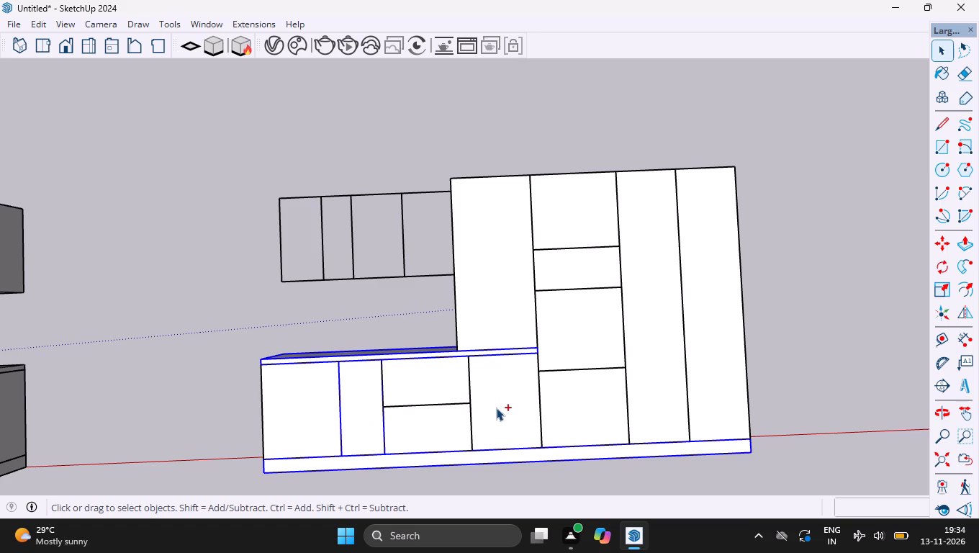
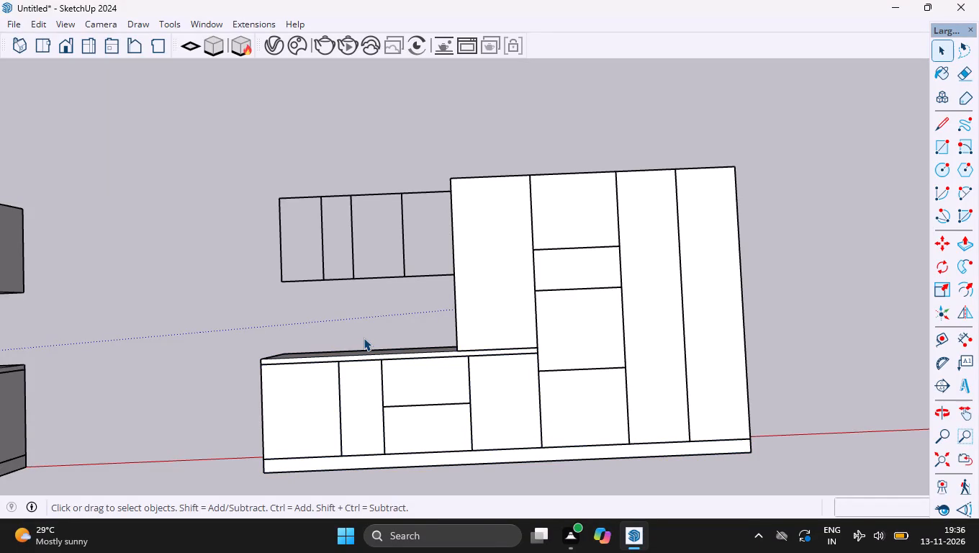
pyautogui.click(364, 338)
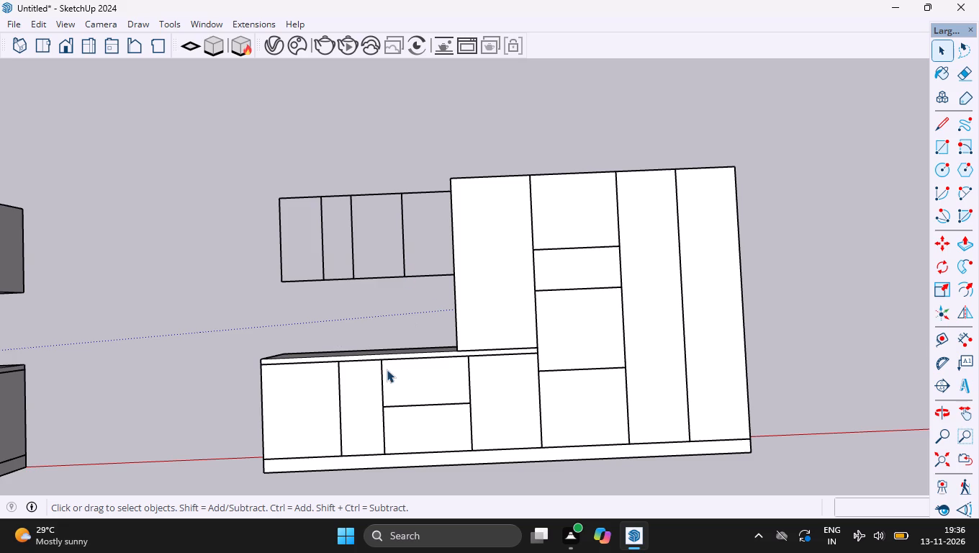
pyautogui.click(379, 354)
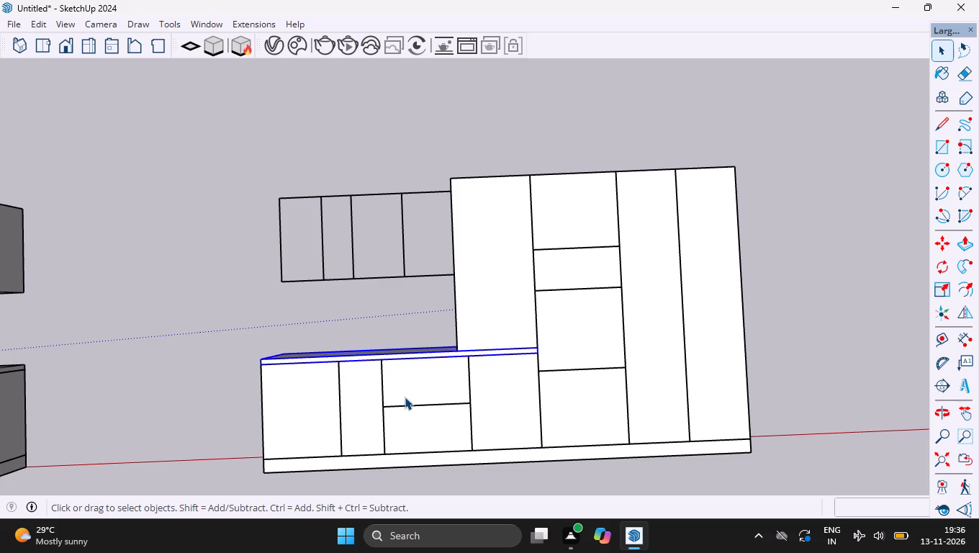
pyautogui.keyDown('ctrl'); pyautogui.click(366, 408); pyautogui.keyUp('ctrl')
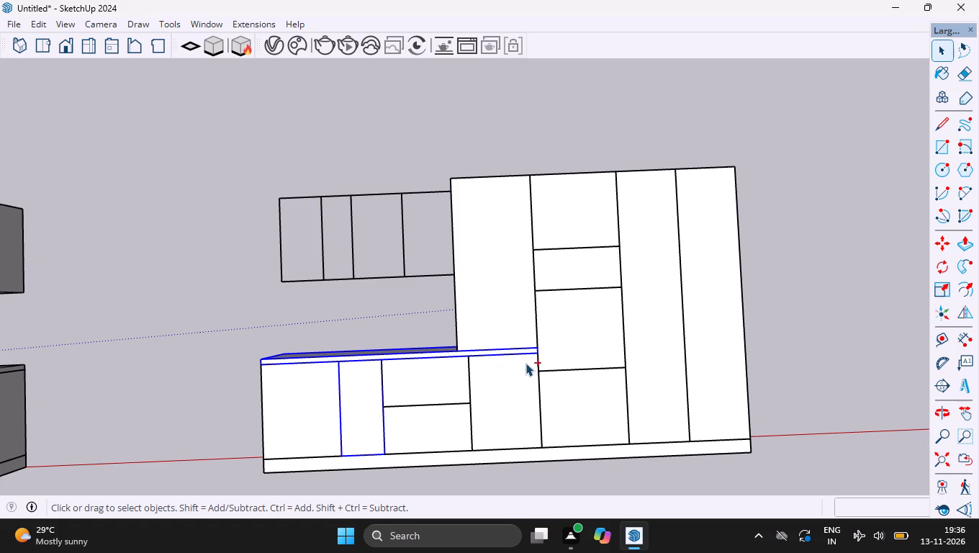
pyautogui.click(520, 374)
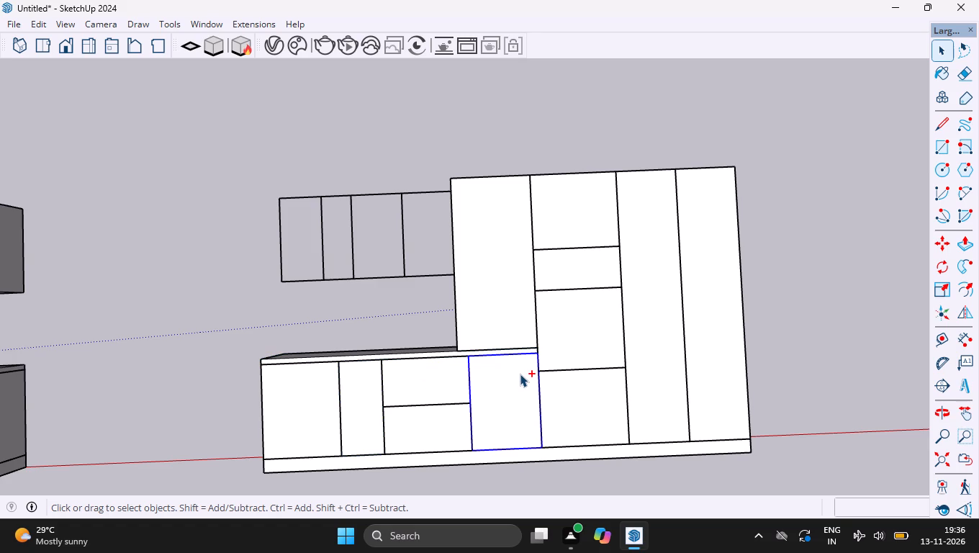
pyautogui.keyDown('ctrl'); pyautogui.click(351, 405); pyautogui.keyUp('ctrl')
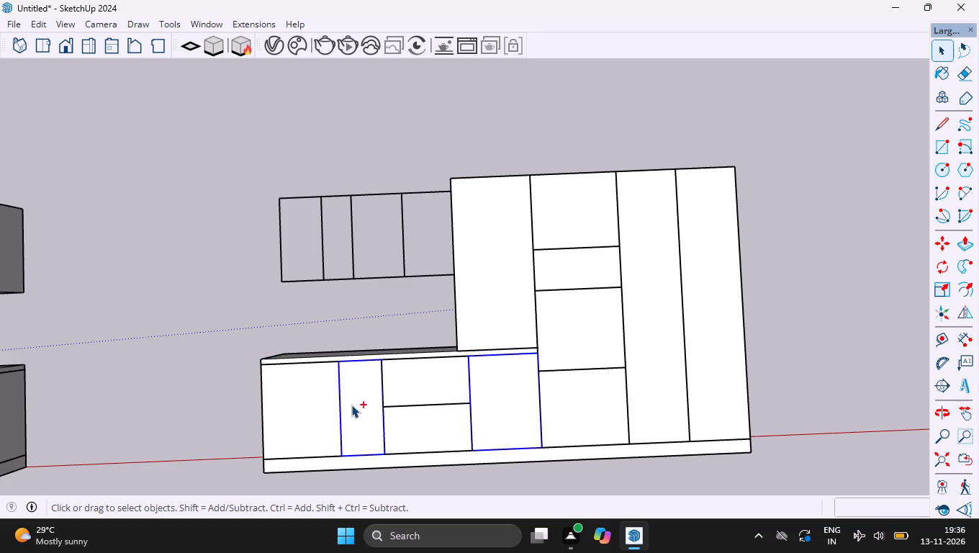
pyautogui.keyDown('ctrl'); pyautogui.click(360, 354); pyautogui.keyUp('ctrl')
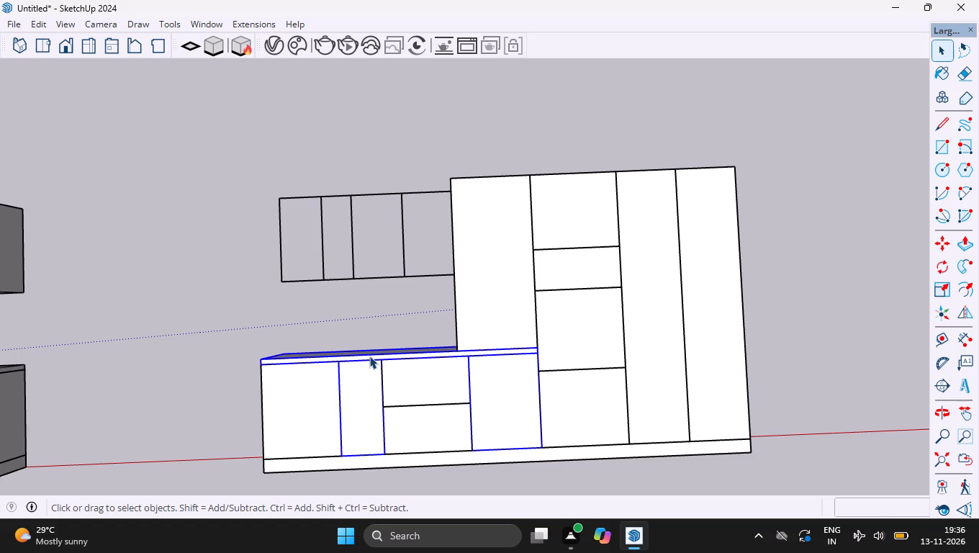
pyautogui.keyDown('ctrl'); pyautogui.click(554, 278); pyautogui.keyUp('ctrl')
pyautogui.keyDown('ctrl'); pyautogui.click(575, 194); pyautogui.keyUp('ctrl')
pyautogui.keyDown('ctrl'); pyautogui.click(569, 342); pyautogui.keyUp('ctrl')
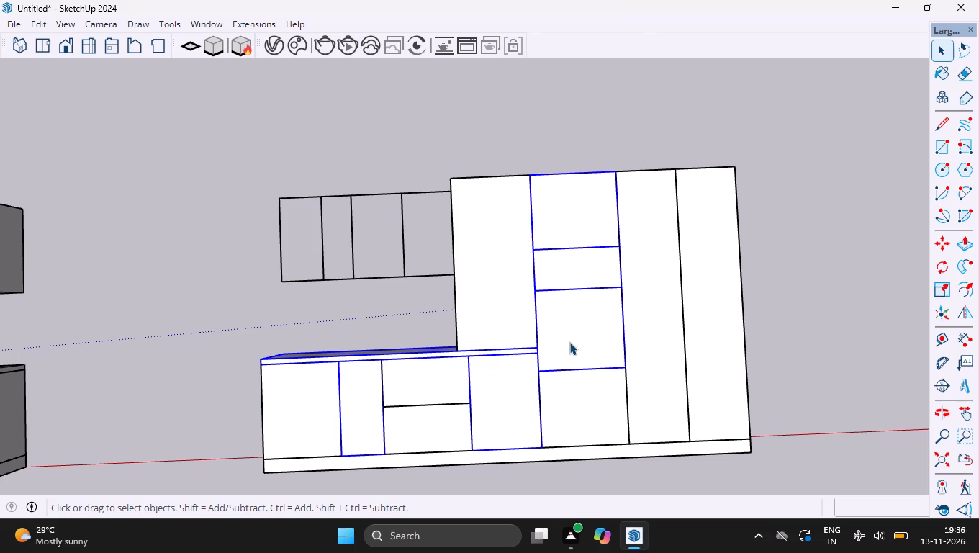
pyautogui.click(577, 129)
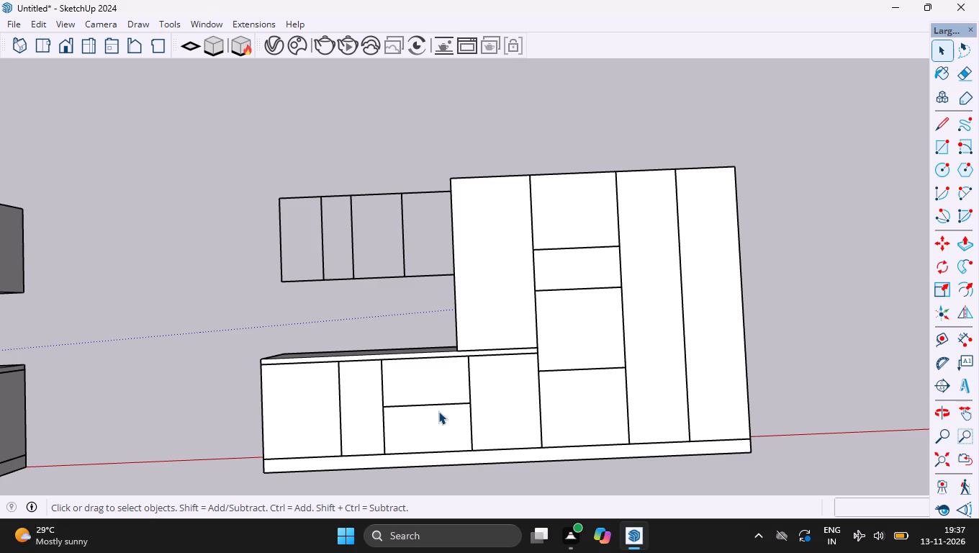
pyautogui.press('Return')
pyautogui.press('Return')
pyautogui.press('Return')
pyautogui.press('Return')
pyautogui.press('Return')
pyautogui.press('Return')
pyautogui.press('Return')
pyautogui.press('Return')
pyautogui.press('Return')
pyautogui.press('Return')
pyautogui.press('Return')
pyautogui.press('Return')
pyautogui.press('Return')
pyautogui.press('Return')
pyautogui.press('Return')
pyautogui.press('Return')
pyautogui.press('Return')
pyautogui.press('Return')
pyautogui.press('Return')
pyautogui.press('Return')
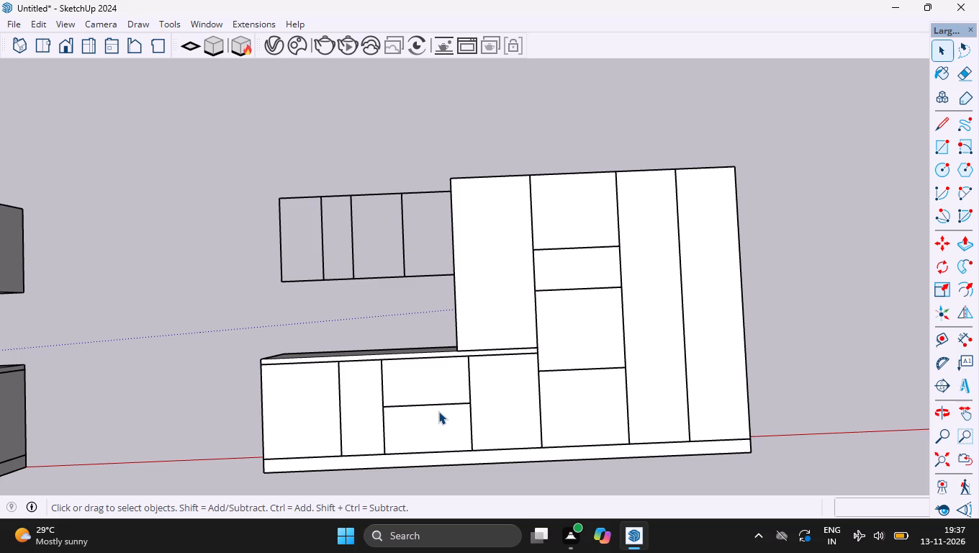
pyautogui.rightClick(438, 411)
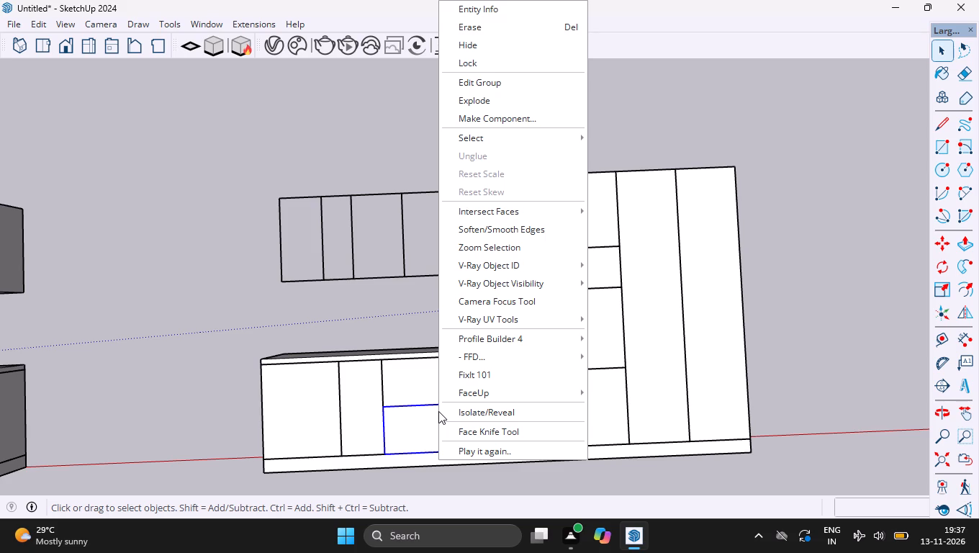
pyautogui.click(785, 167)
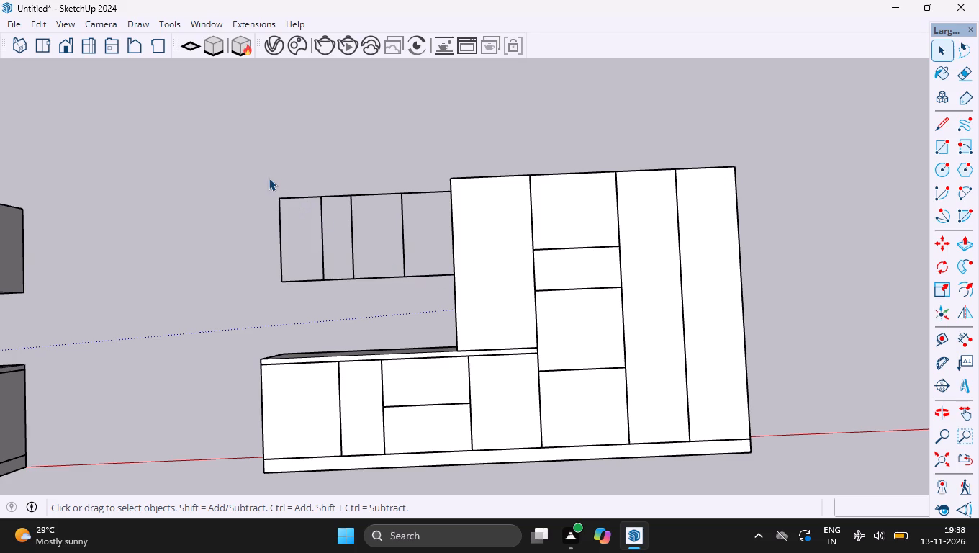
# Extrude the second elevation's wall unit linework by 350 mm with Extruder.
pyautogui.moveTo(262, 179); pyautogui.dragTo(550, 302)
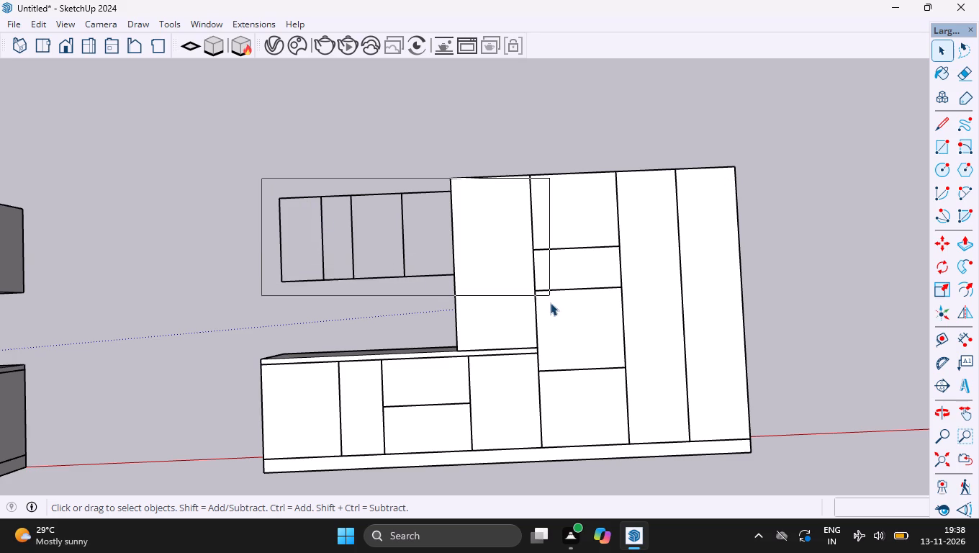
pyautogui.moveTo(550, 302); pyautogui.dragTo(550, 305)
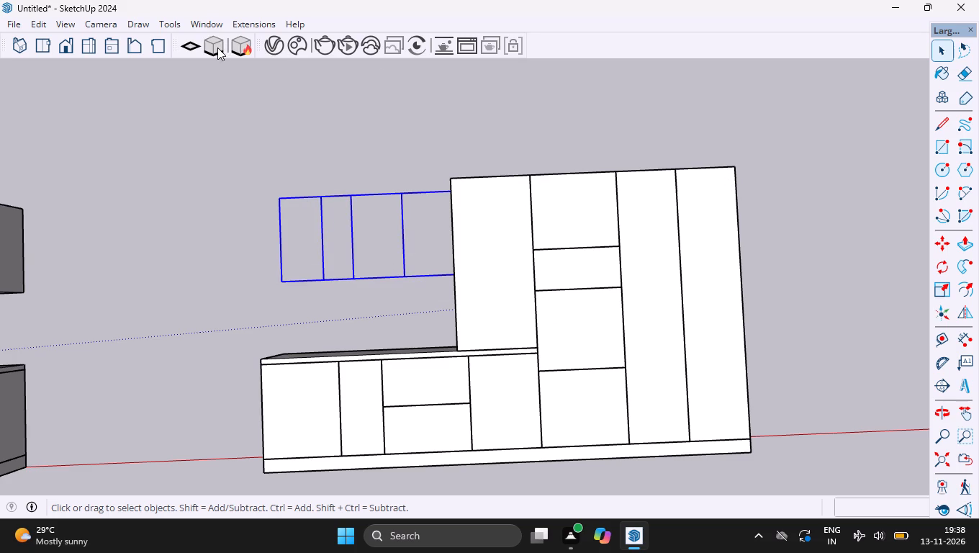
pyautogui.click(239, 50)
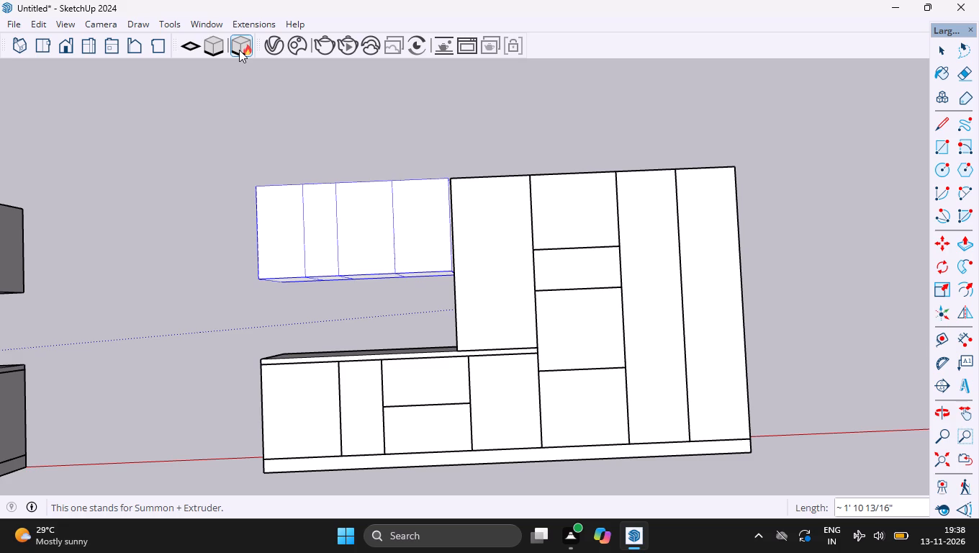
pyautogui.write('350mm')
pyautogui.press('Return')
pyautogui.press('Return')
pyautogui.press('Return')
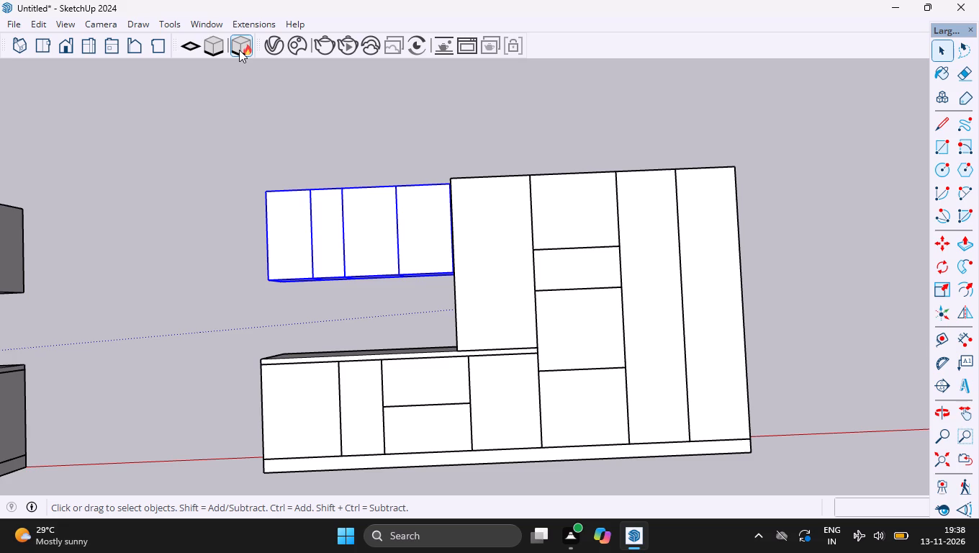
pyautogui.click(191, 200)
# Extrude the remaining flat elevation's wall unit and base unit linework together by 1200 mm with Extruder.
pyautogui.keyDown('ctrl'); pyautogui.scroll(-3, 99, 165); pyautogui.keyUp('ctrl')
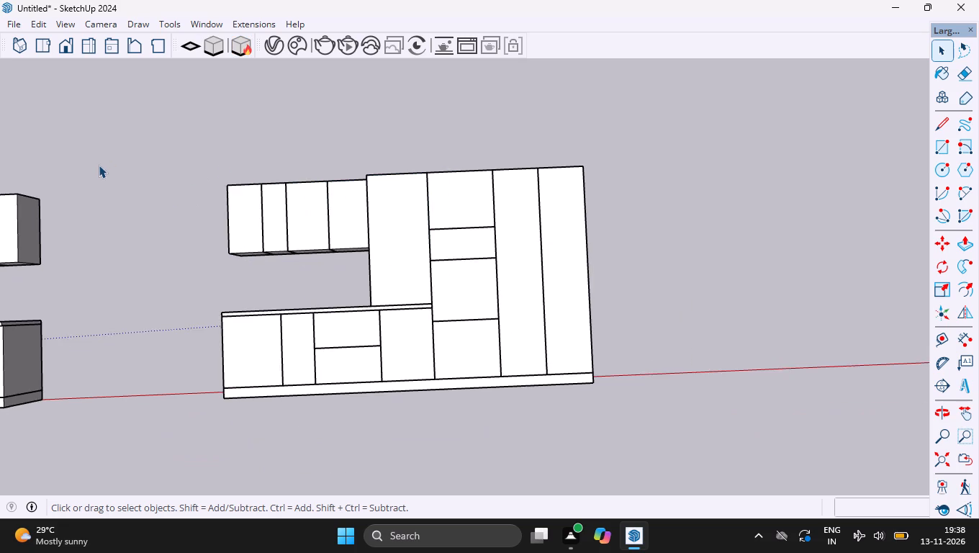
pyautogui.keyDown('ctrl'); pyautogui.scroll(-10, 99, 165); pyautogui.keyUp('ctrl')
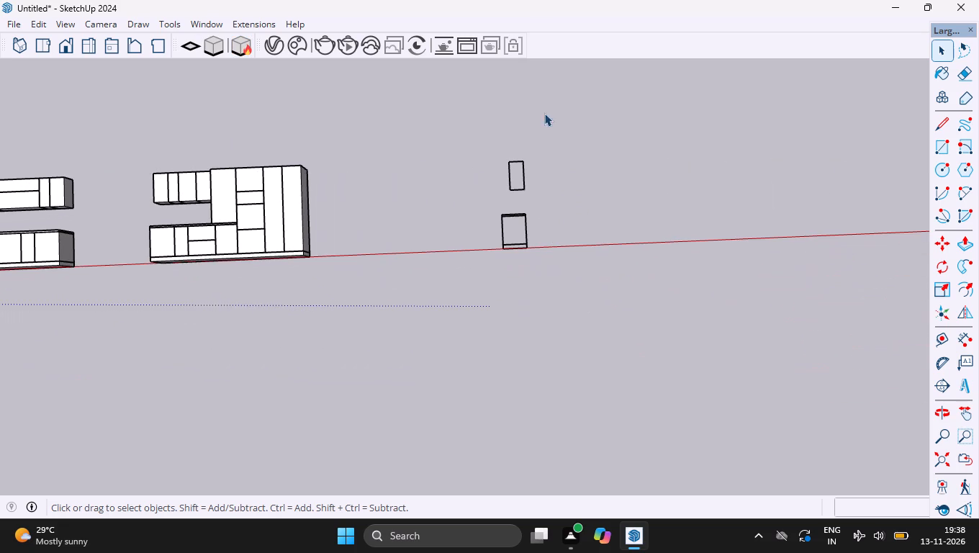
pyautogui.keyDown('ctrl'); pyautogui.scroll(10, 512, 163); pyautogui.keyUp('ctrl')
pyautogui.moveTo(400, 102); pyautogui.dragTo(624, 464)
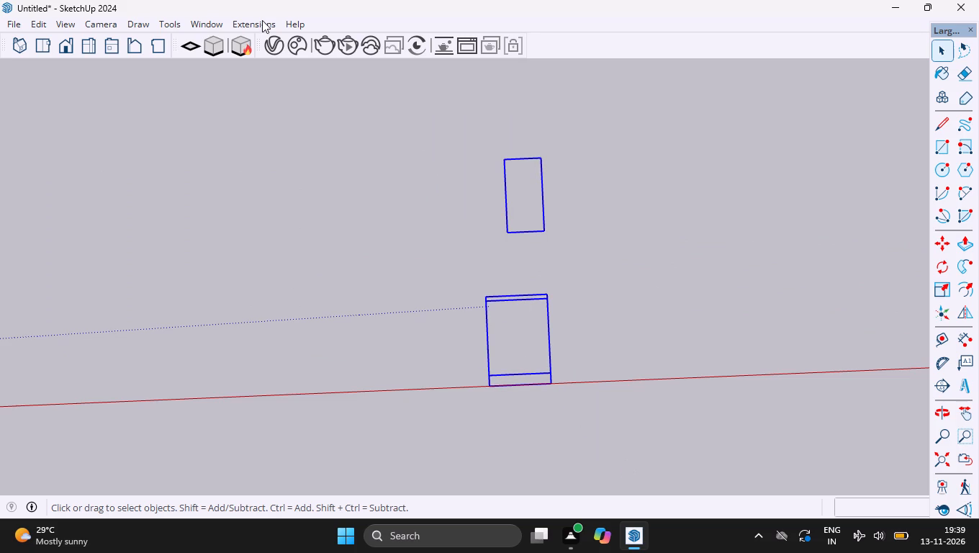
pyautogui.click(239, 46)
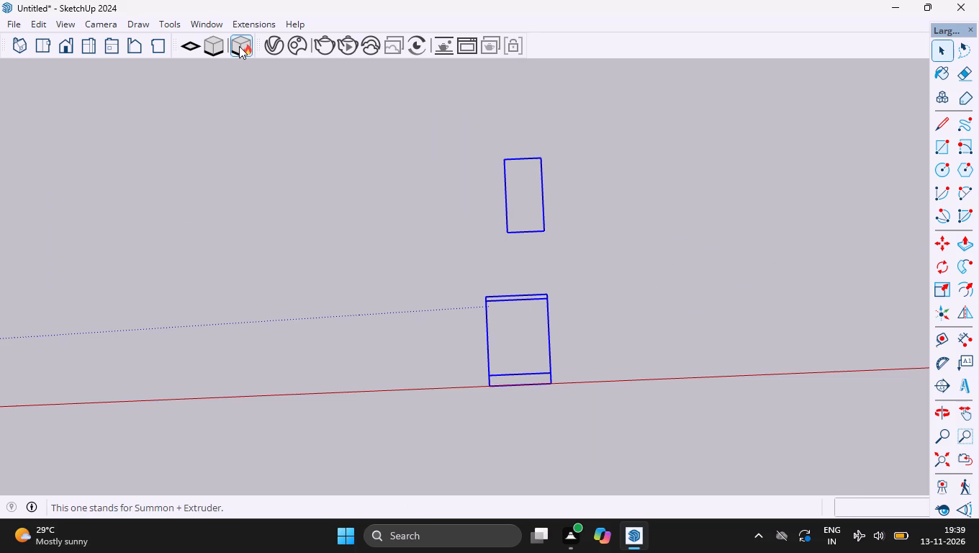
pyautogui.write('1200mm')
pyautogui.press('Return')
pyautogui.press('Return')
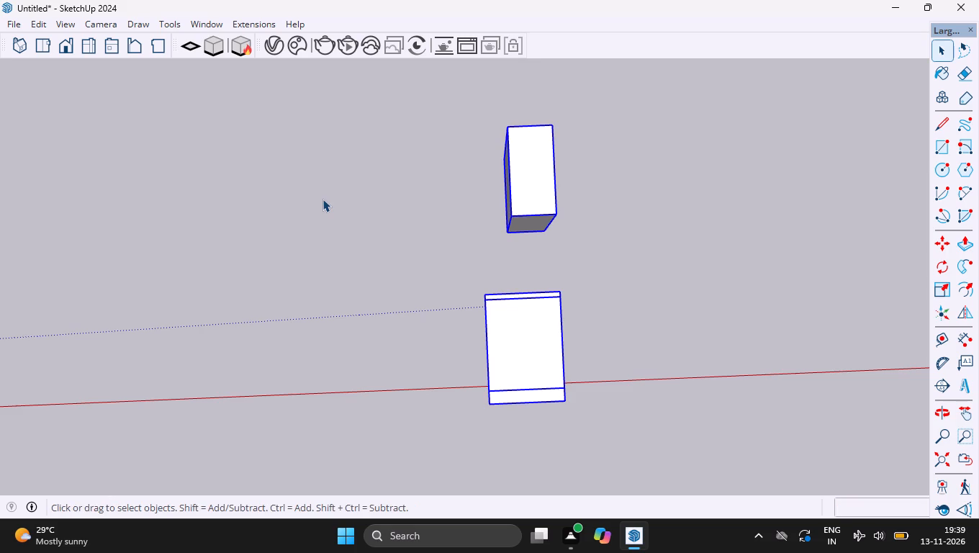
pyautogui.click(322, 199)
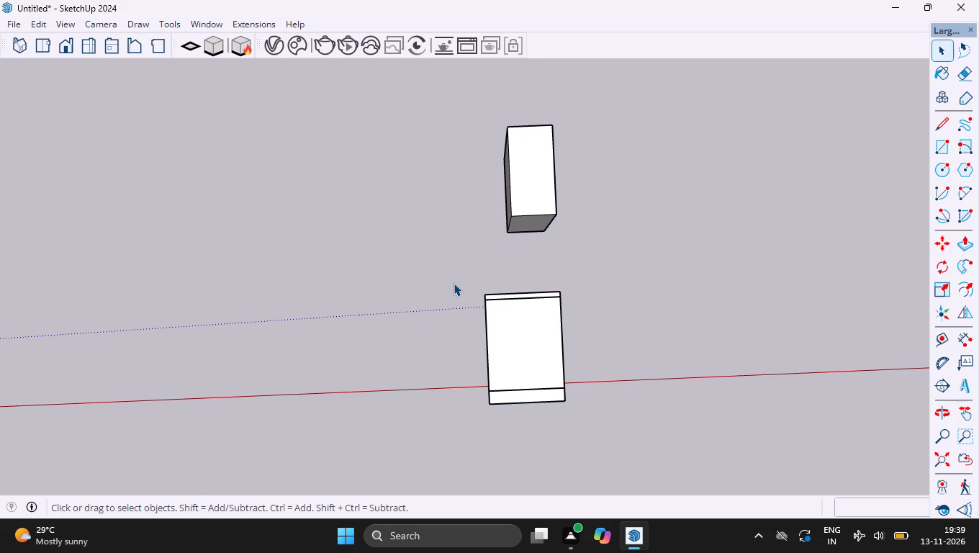
# Inside the new base unit's countertop group, push/pull the left end face outward by 20 mm past the cabinet side.
pyautogui.press('o')
pyautogui.moveTo(353, 411); pyautogui.dragTo(561, 309)
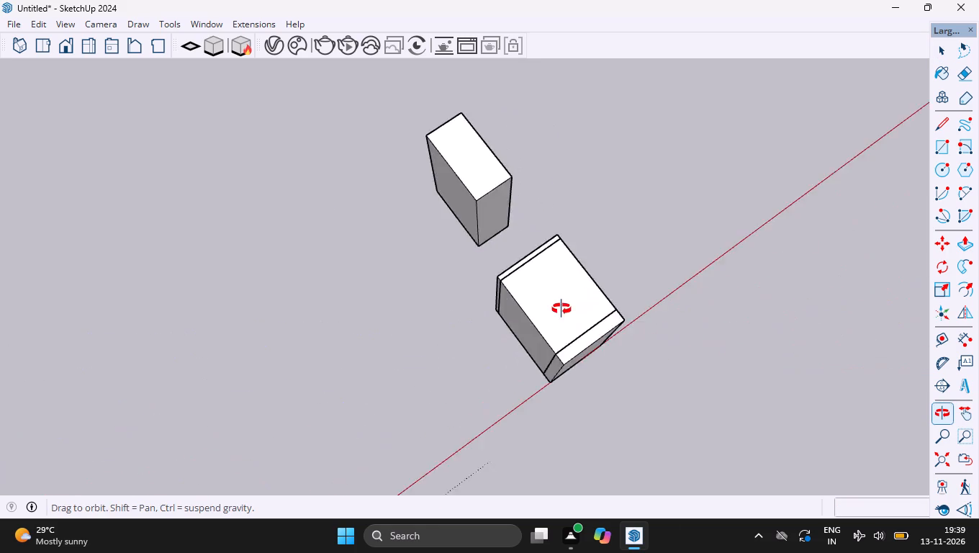
pyautogui.moveTo(561, 309); pyautogui.dragTo(613, 230)
pyautogui.keyDown('ctrl'); pyautogui.scroll(6, 575, 271); pyautogui.keyUp('ctrl')
pyautogui.press('space')
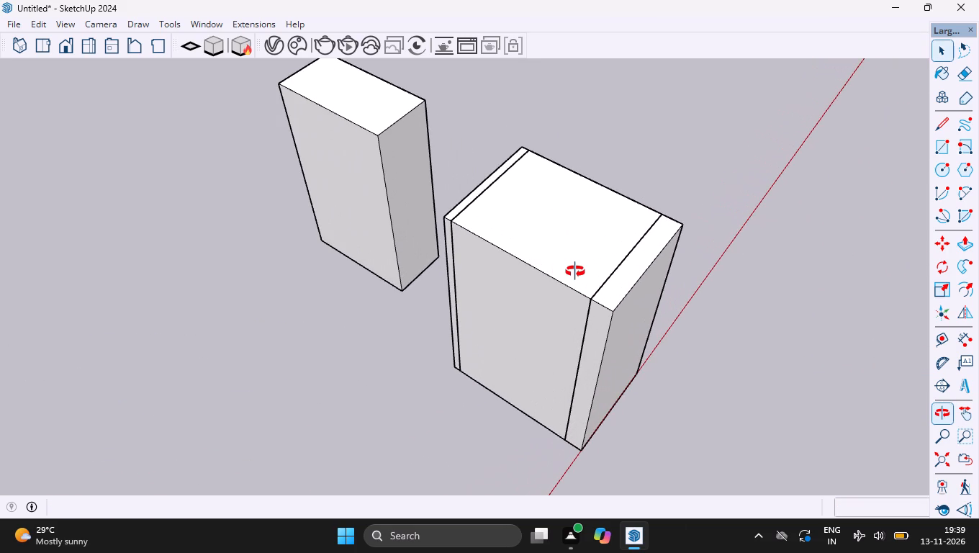
pyautogui.press('space')
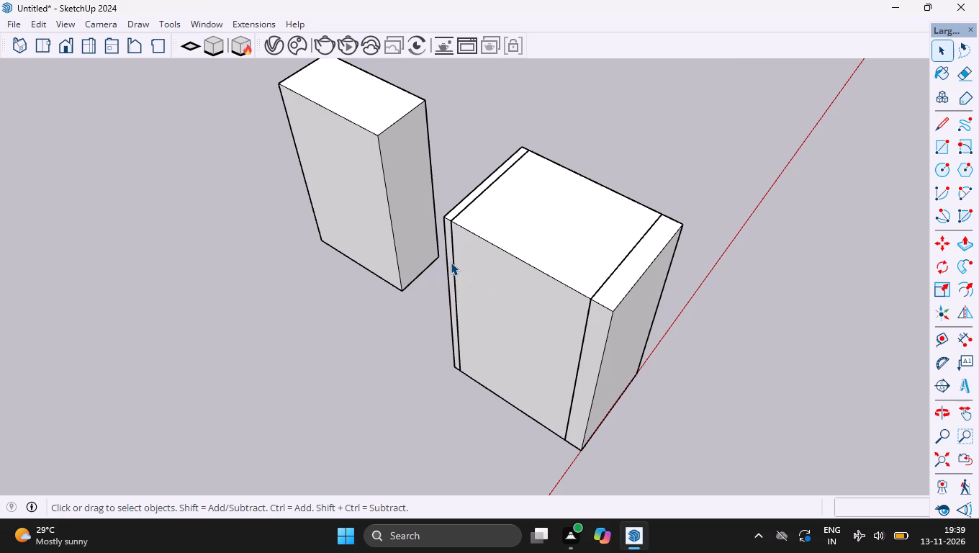
pyautogui.doubleClick(451, 262)
pyautogui.press('p')
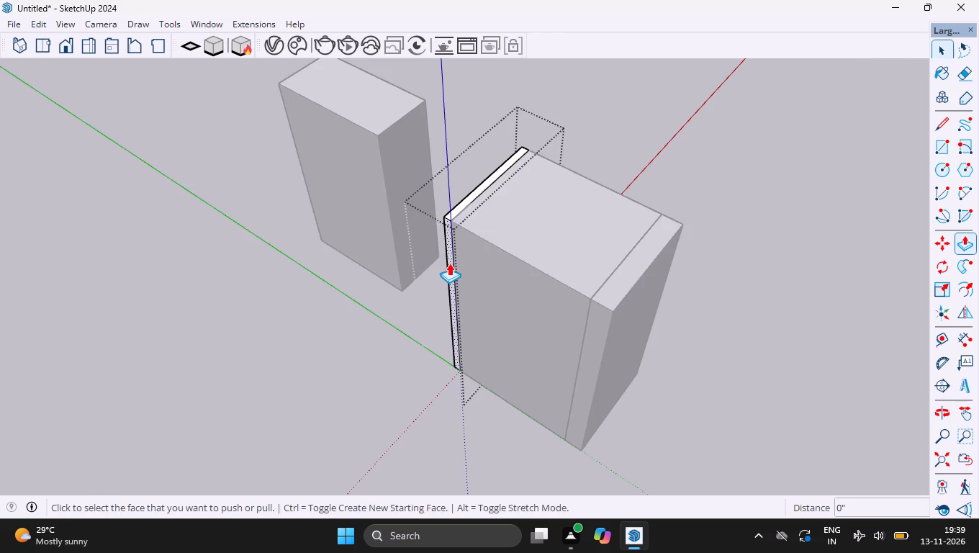
pyautogui.click(448, 263)
pyautogui.write('20mm')
pyautogui.press('Return')
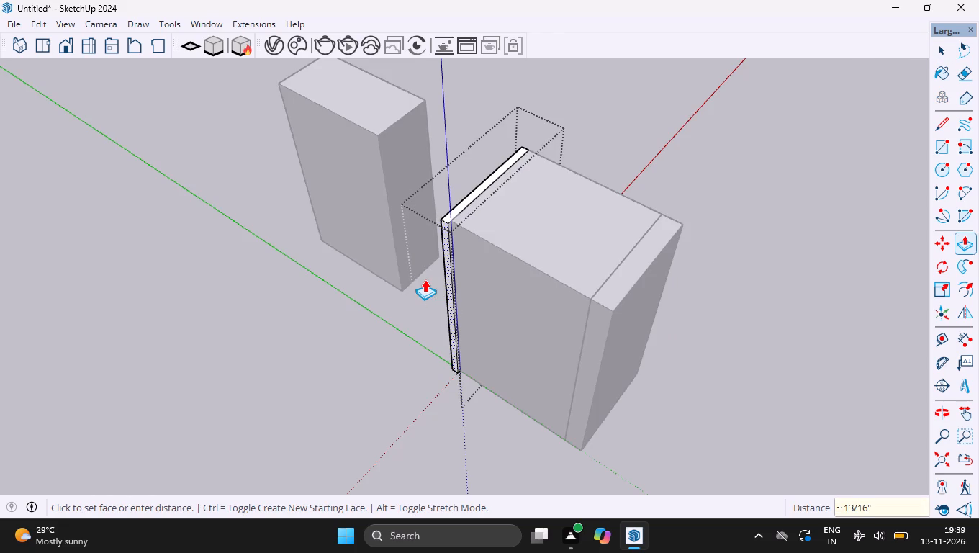
pyautogui.press('space')
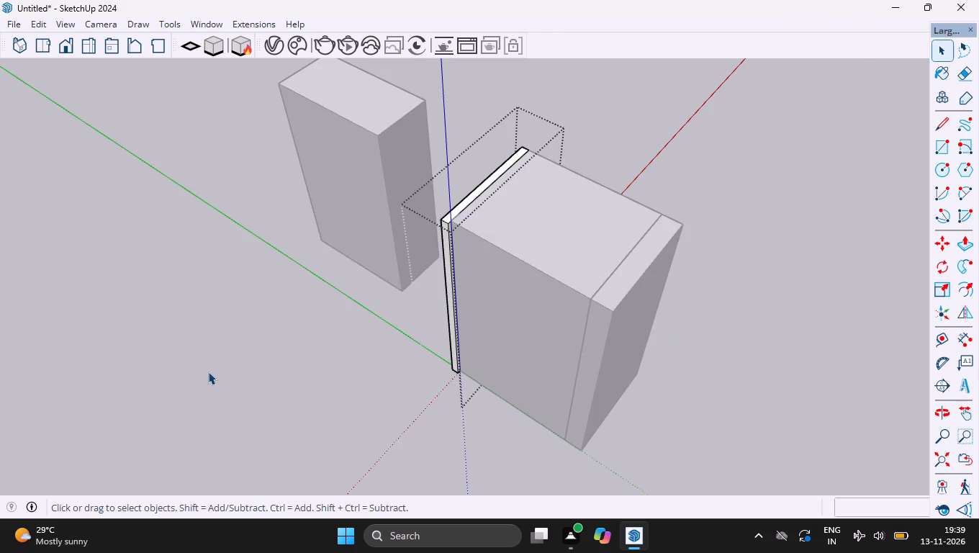
pyautogui.click(208, 372)
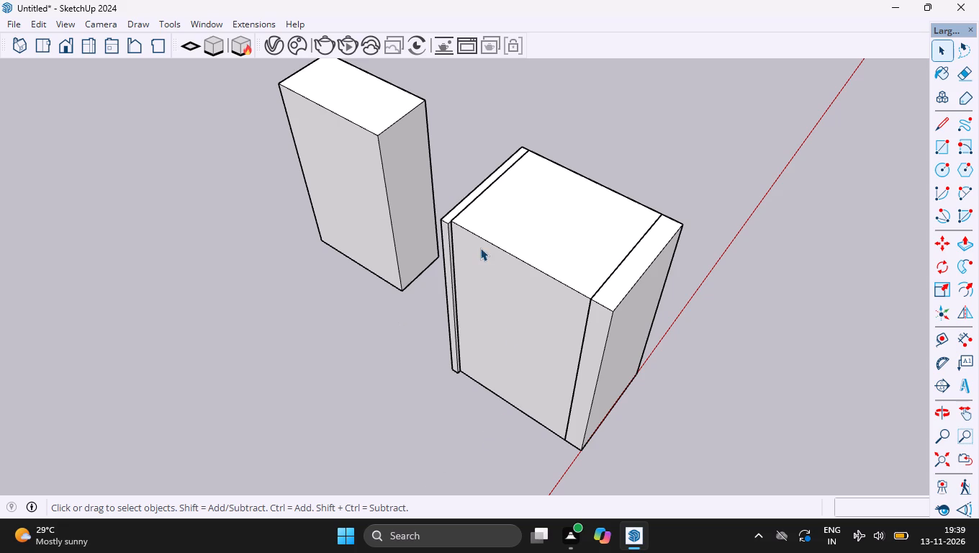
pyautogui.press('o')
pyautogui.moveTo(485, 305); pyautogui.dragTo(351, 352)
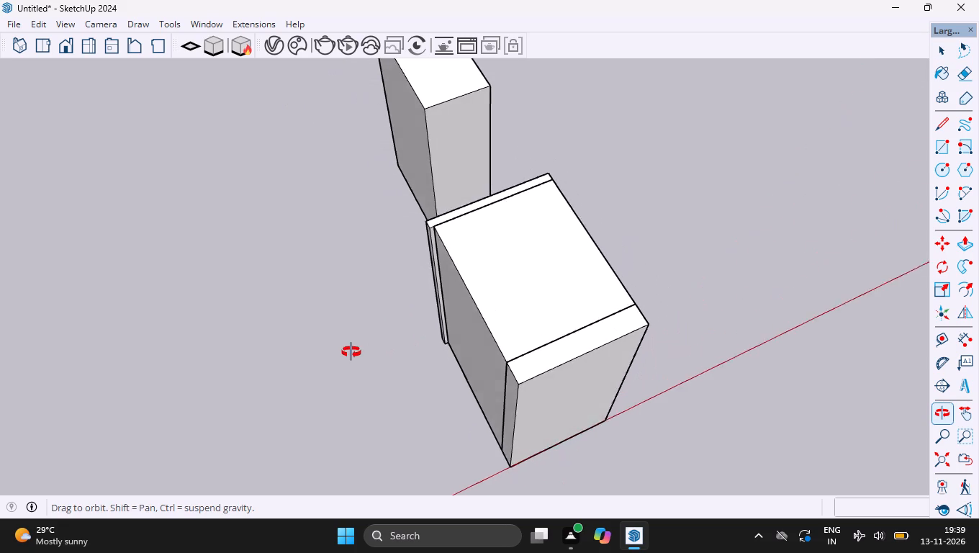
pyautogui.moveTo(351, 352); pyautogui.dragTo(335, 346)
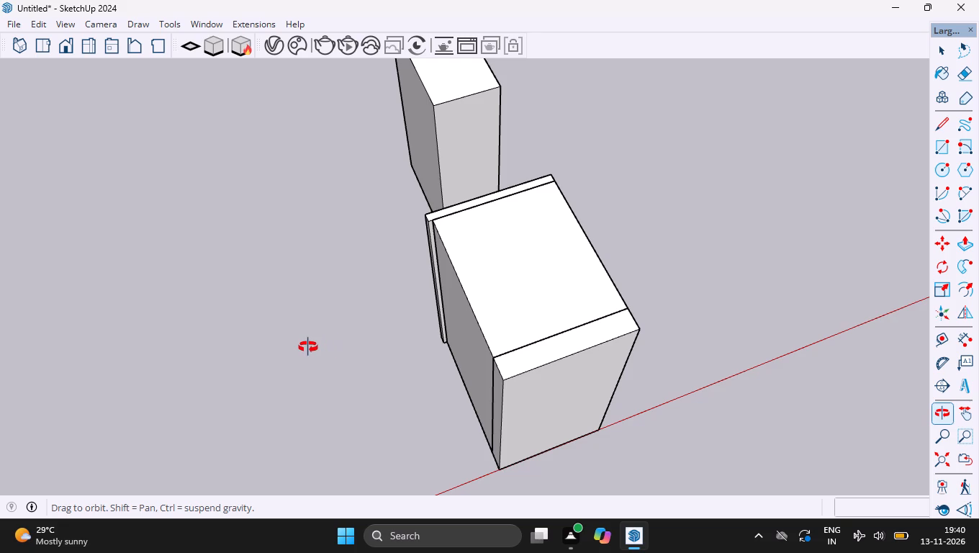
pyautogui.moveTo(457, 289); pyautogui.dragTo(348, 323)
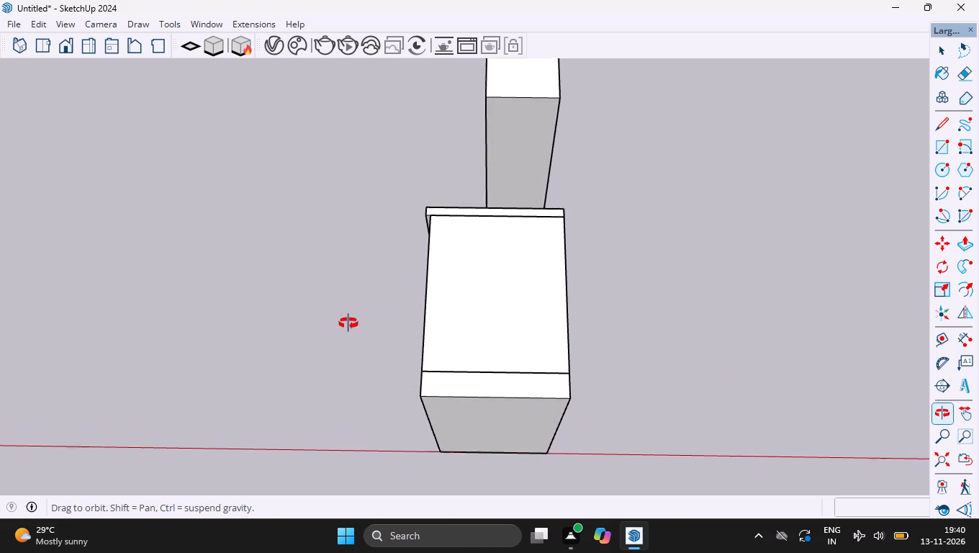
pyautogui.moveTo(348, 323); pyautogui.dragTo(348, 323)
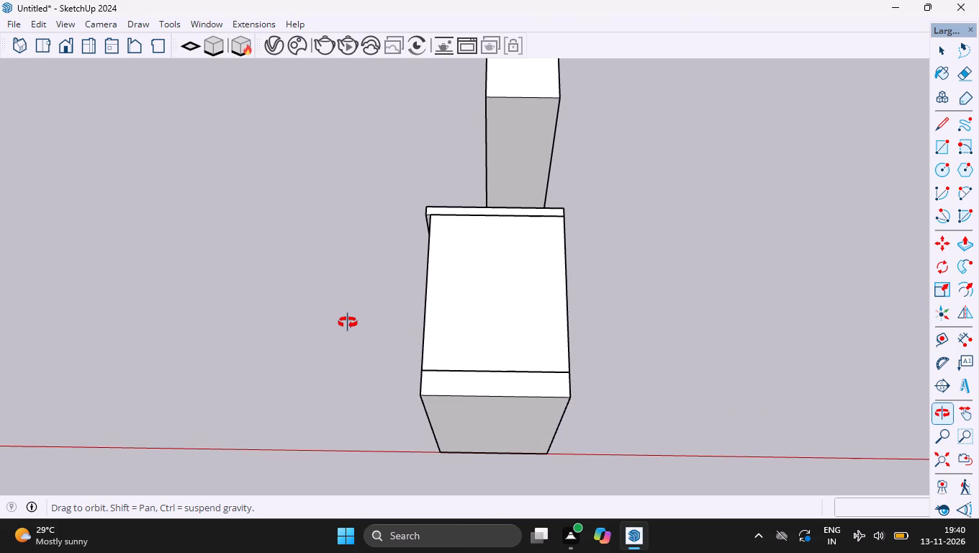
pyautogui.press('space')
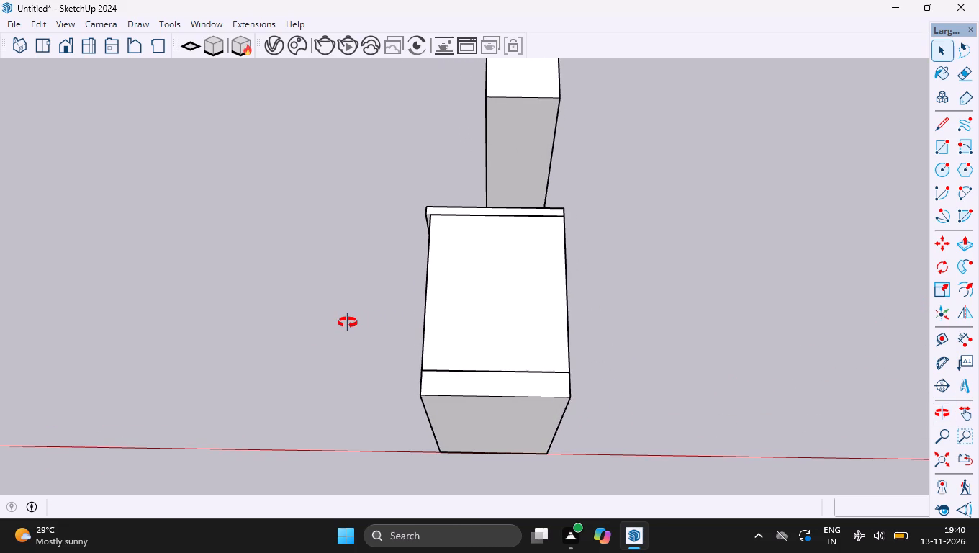
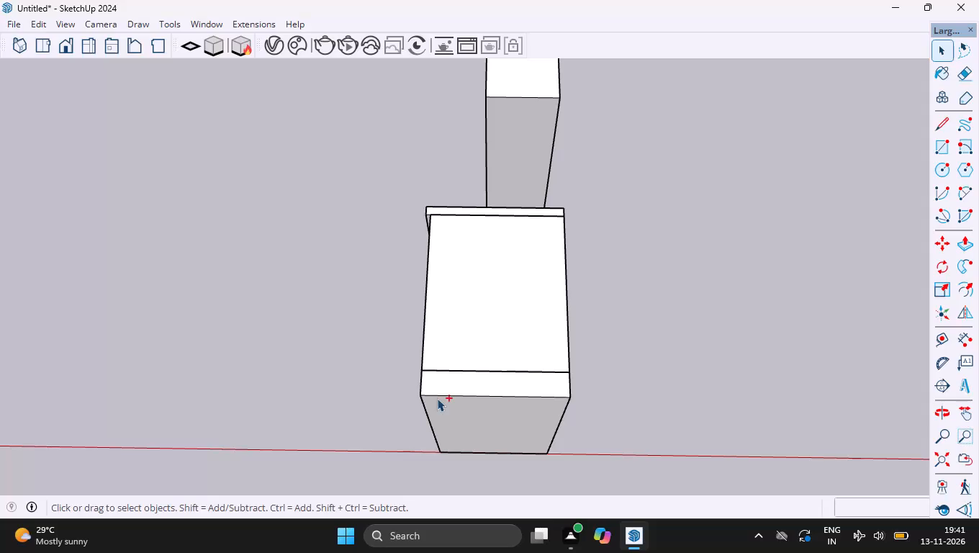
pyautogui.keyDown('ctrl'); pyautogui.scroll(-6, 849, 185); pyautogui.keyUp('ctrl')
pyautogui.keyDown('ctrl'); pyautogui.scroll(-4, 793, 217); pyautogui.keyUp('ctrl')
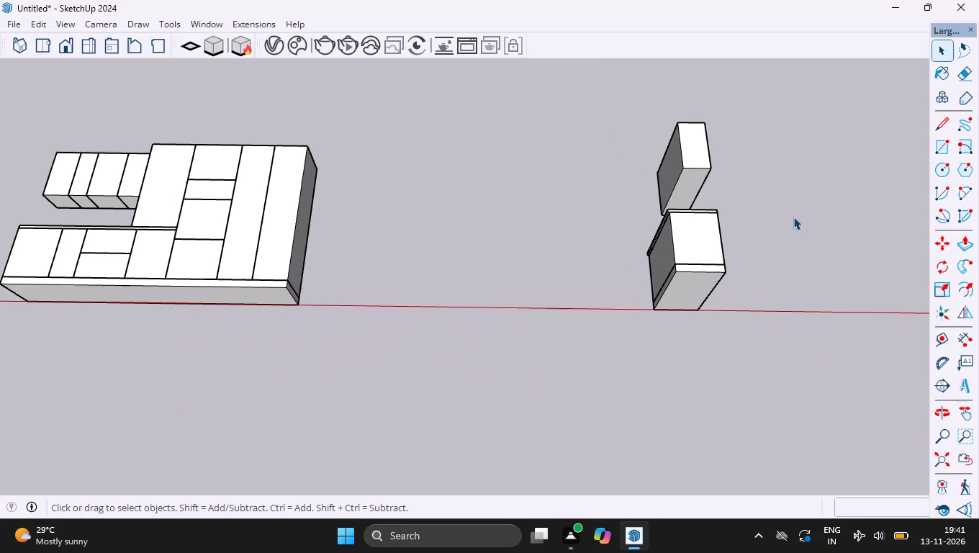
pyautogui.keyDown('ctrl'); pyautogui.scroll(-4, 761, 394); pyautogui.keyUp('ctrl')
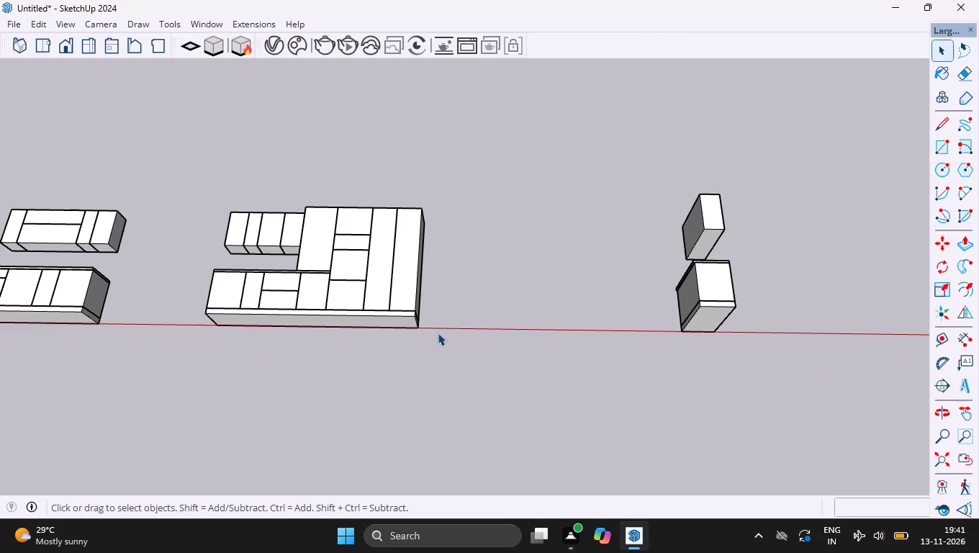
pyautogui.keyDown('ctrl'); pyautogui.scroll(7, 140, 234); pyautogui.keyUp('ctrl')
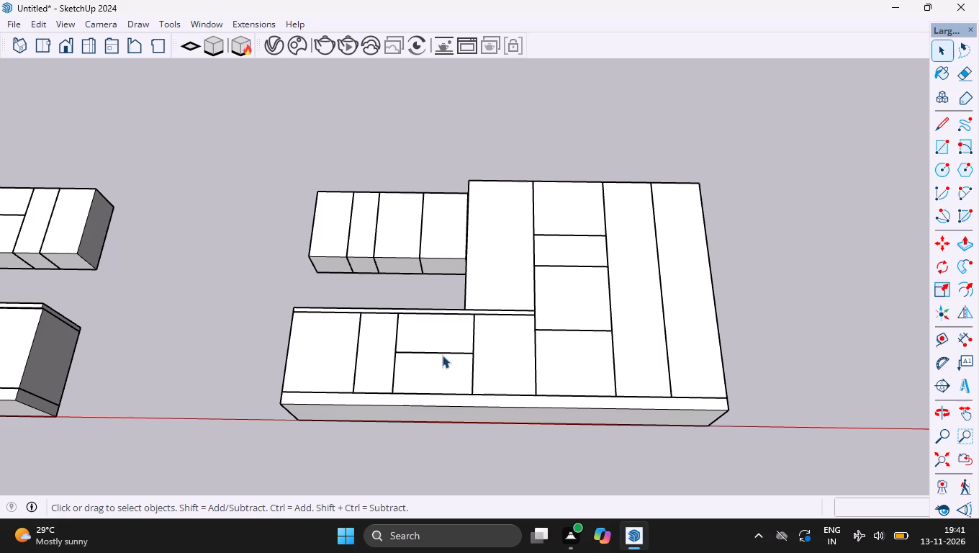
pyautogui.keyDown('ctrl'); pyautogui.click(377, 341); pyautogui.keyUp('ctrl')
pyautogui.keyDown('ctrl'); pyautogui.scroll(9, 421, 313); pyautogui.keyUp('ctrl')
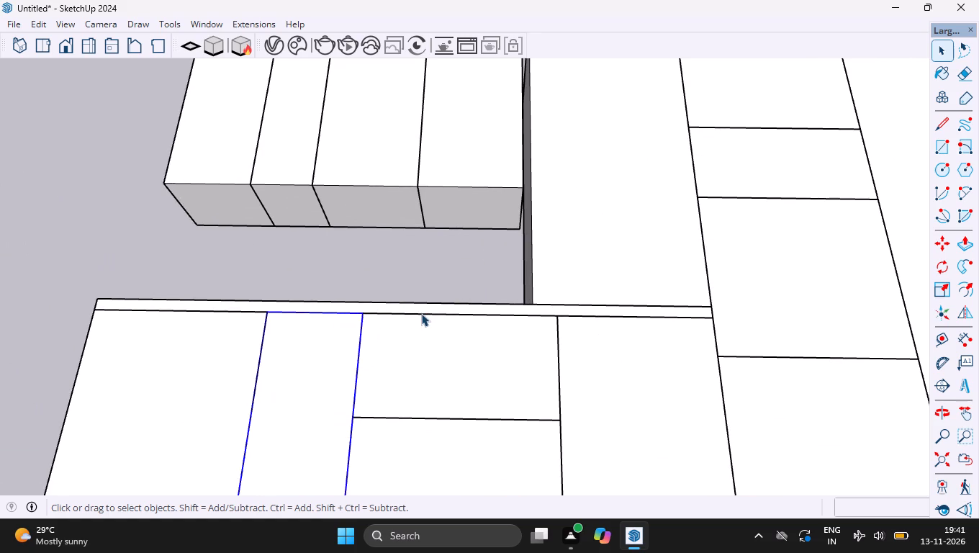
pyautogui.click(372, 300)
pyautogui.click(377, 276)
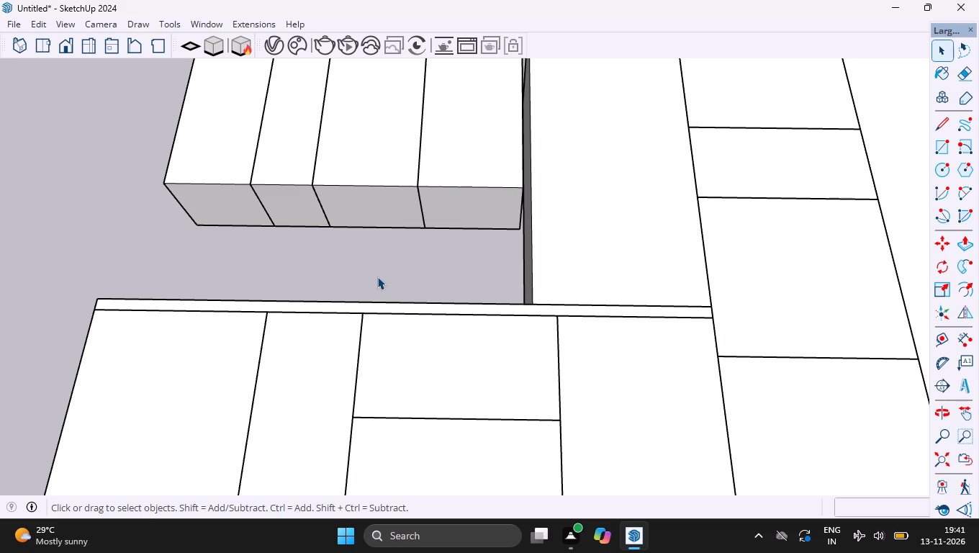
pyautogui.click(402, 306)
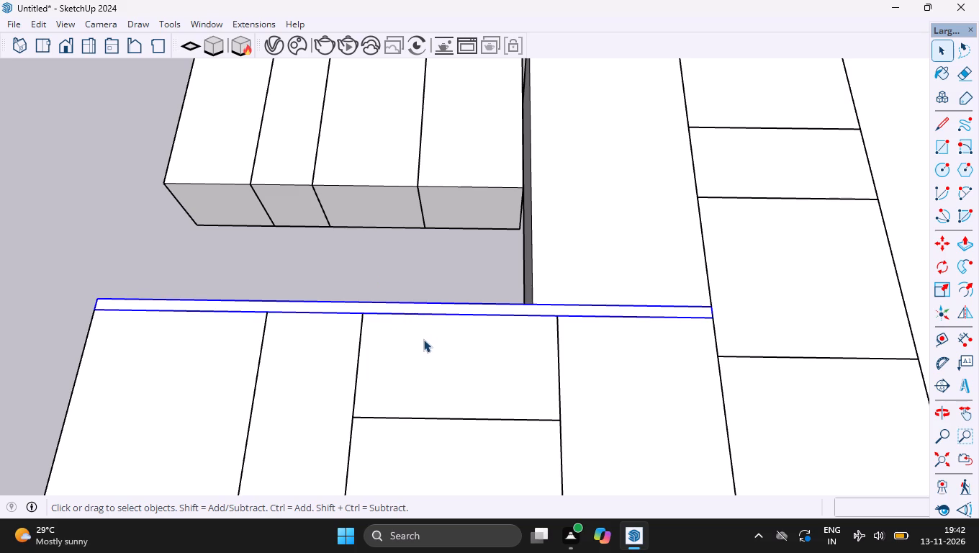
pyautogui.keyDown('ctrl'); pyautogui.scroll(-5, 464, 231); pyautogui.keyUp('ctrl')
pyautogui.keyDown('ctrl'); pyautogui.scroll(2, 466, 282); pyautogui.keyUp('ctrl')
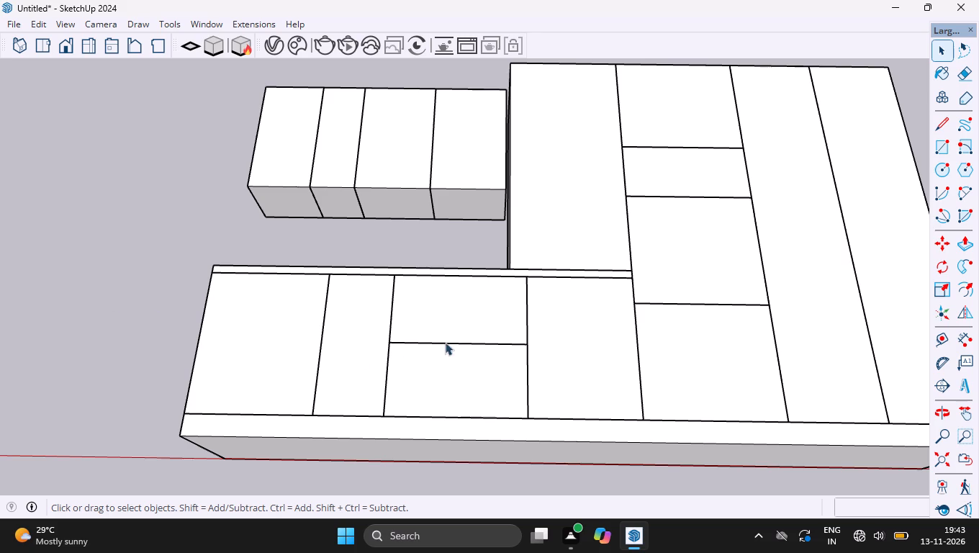
# Hide the tall-unit elevation's wall units, end and drawer base units, four stacked tall-column units and outermost tall unit.
pyautogui.click(455, 297)
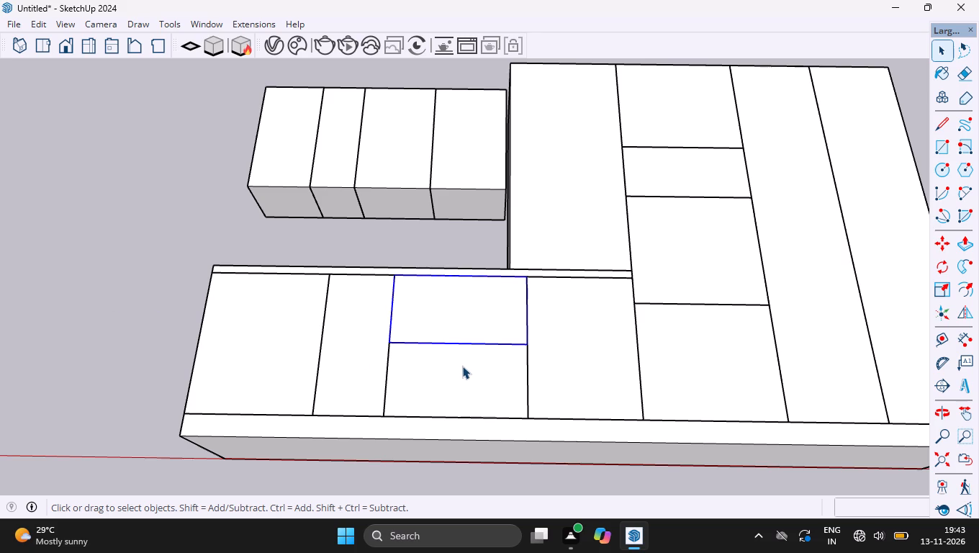
pyautogui.keyDown('ctrl'); pyautogui.click(462, 366); pyautogui.keyUp('ctrl')
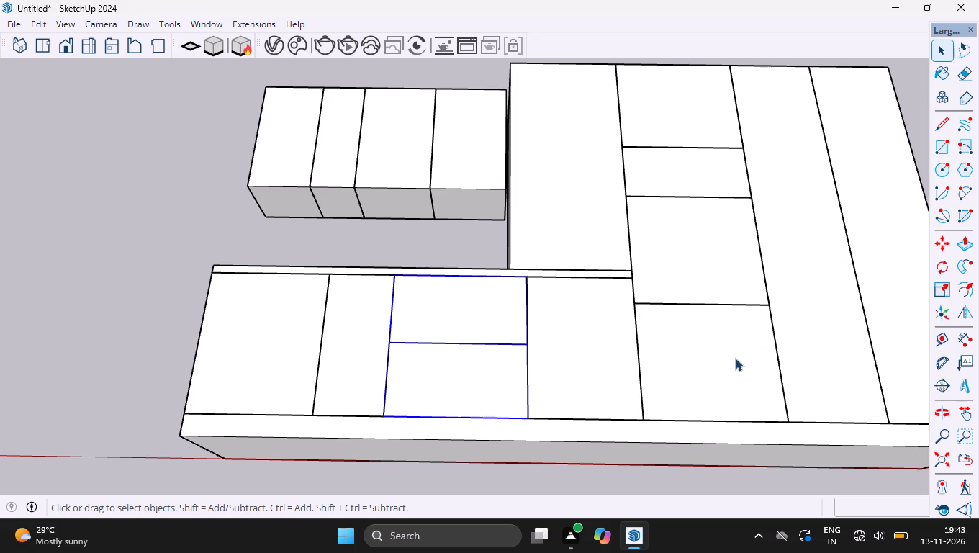
pyautogui.click(735, 358)
pyautogui.click(697, 287)
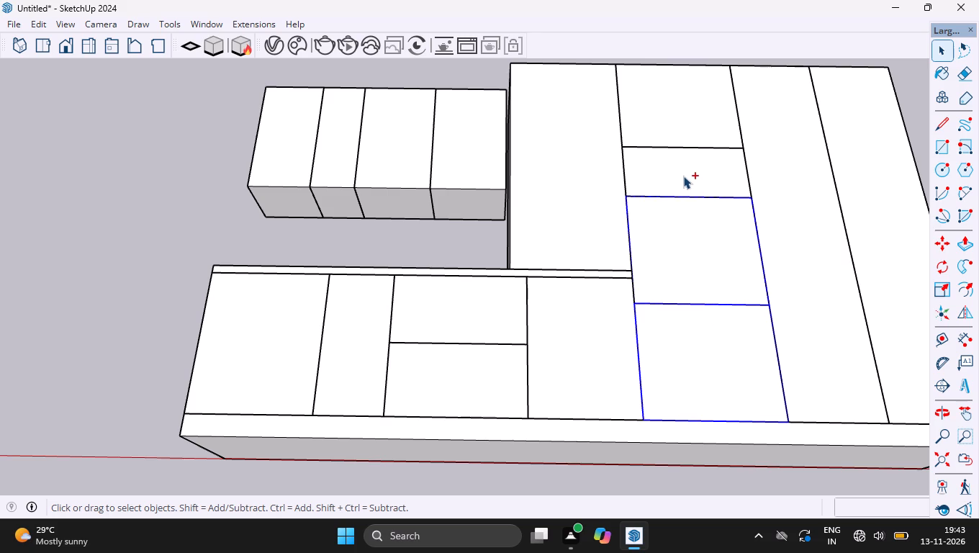
pyautogui.keyDown('ctrl'); pyautogui.click(683, 176); pyautogui.keyUp('ctrl')
pyautogui.keyDown('ctrl'); pyautogui.click(682, 117); pyautogui.keyUp('ctrl')
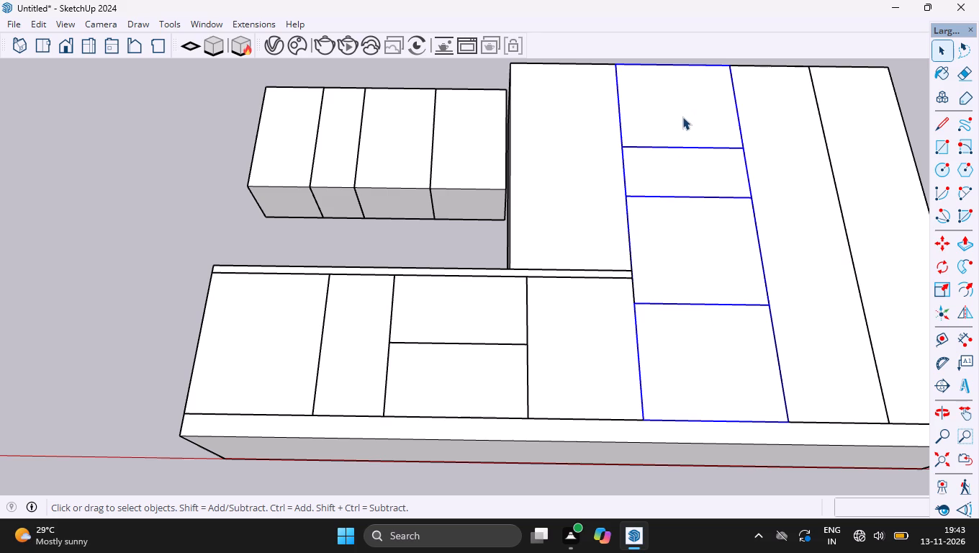
pyautogui.click(880, 195)
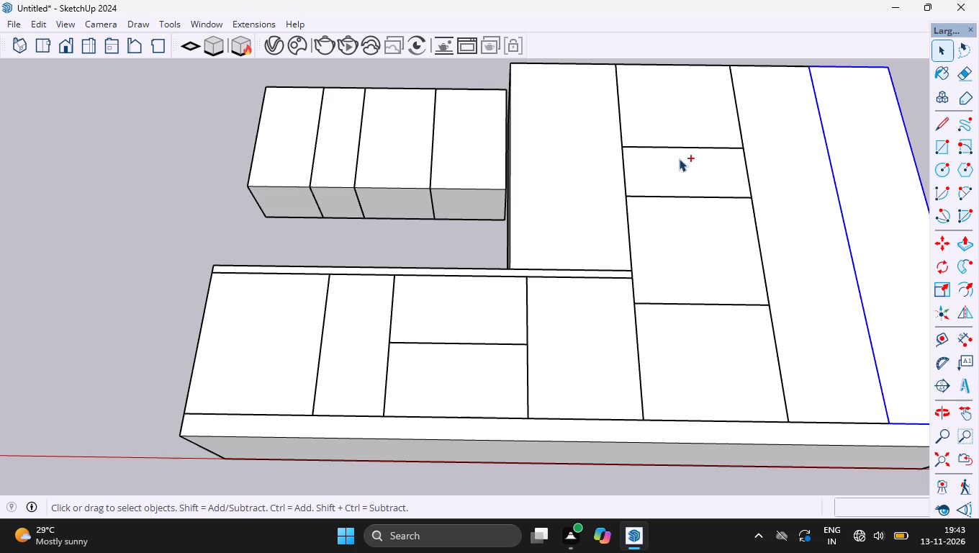
pyautogui.keyDown('ctrl'); pyautogui.moveTo(671, 113); pyautogui.dragTo(693, 301); pyautogui.keyUp('ctrl')
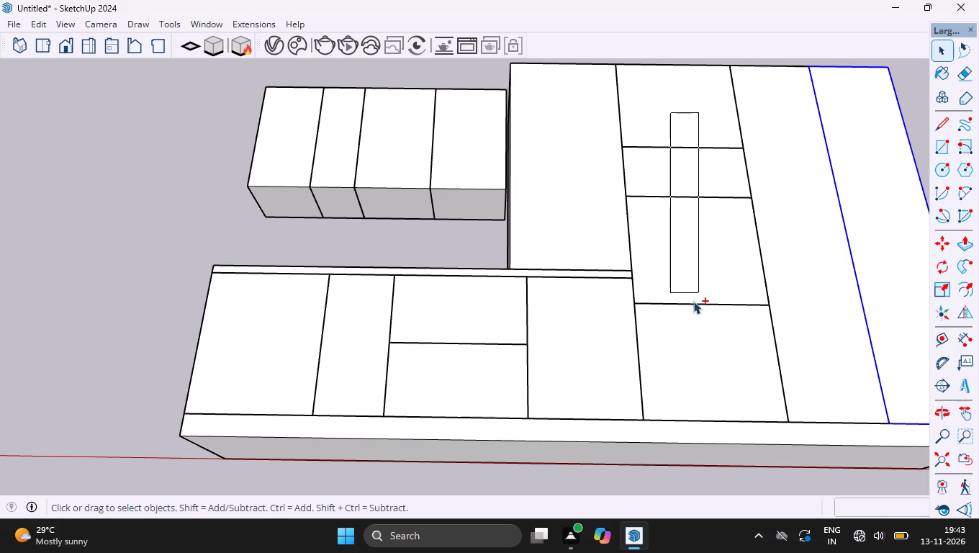
pyautogui.keyDown('ctrl'); pyautogui.moveTo(693, 301); pyautogui.dragTo(658, 357); pyautogui.keyUp('ctrl')
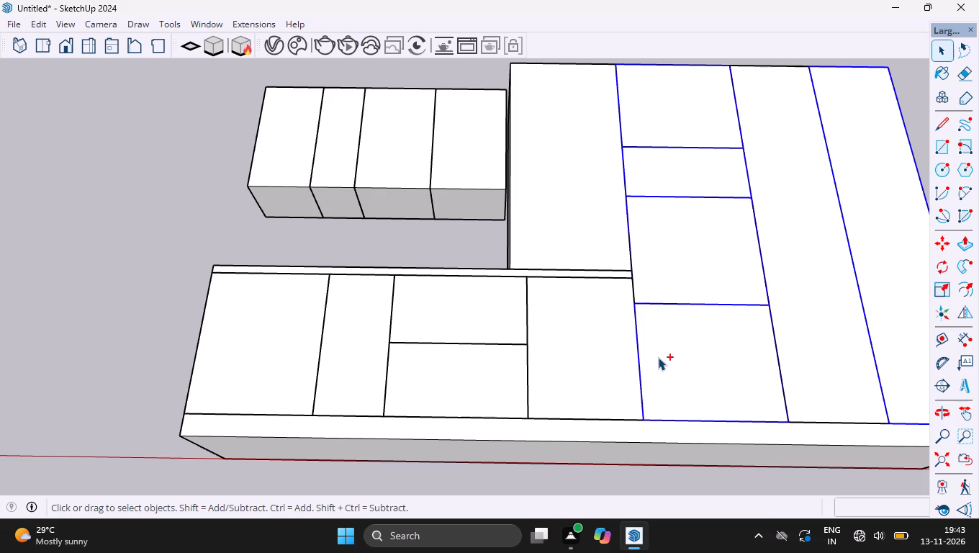
pyautogui.keyDown('ctrl'); pyautogui.moveTo(466, 225); pyautogui.dragTo(251, 119); pyautogui.keyUp('ctrl')
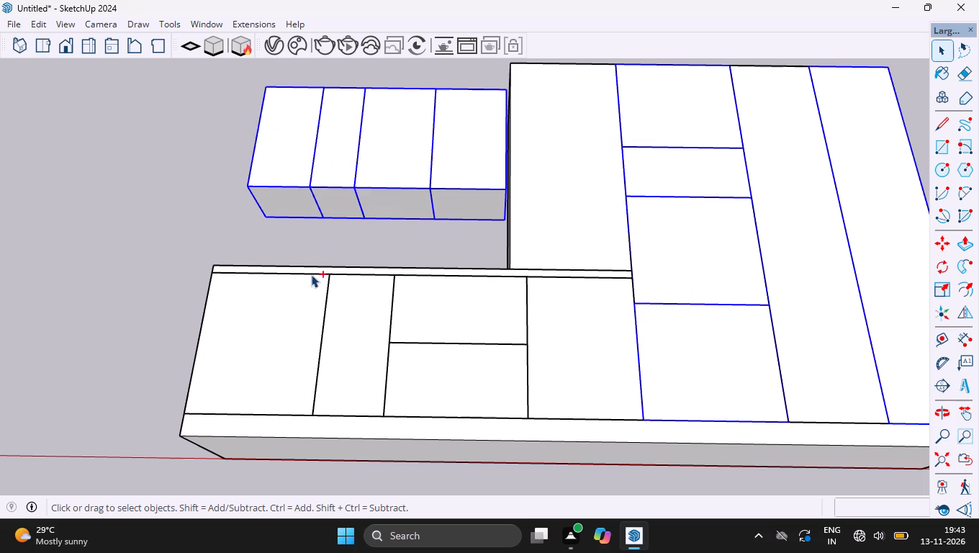
pyautogui.keyDown('ctrl'); pyautogui.click(287, 324); pyautogui.keyUp('ctrl')
pyautogui.keyDown('ctrl'); pyautogui.moveTo(448, 358); pyautogui.dragTo(437, 322); pyautogui.keyUp('ctrl')
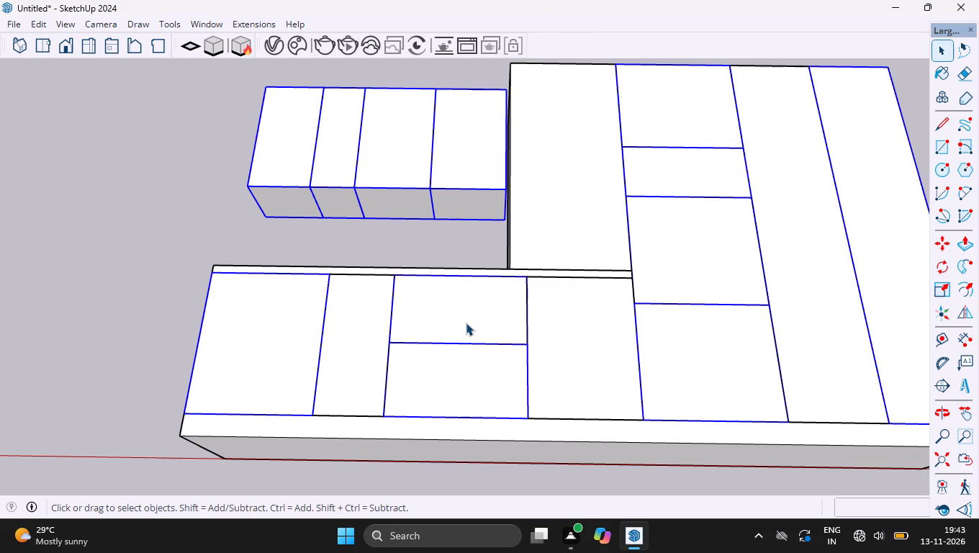
pyautogui.rightClick(466, 323)
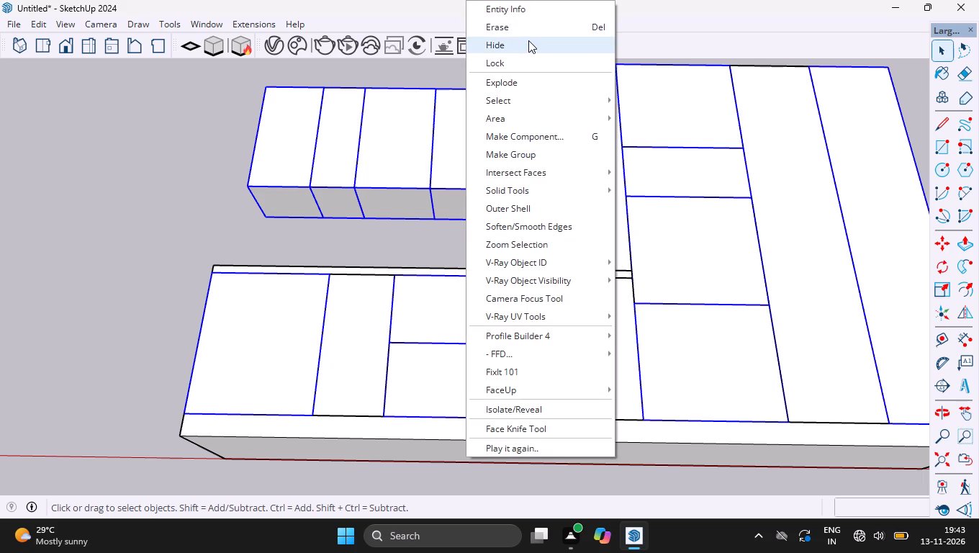
pyautogui.click(528, 40)
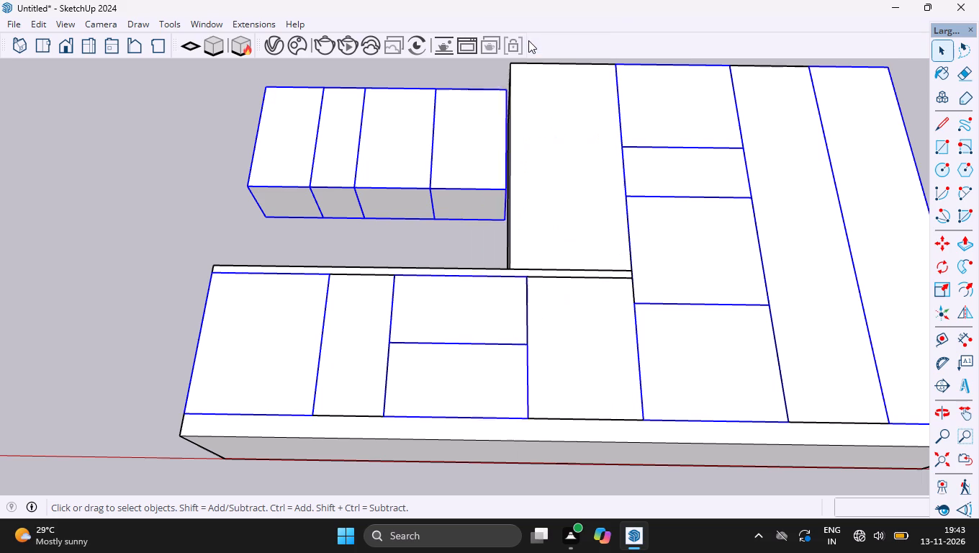
# Inside the remaining full-height tall unit's group, erase the three stray divider edges on its exposed side face.
pyautogui.doubleClick(744, 307)
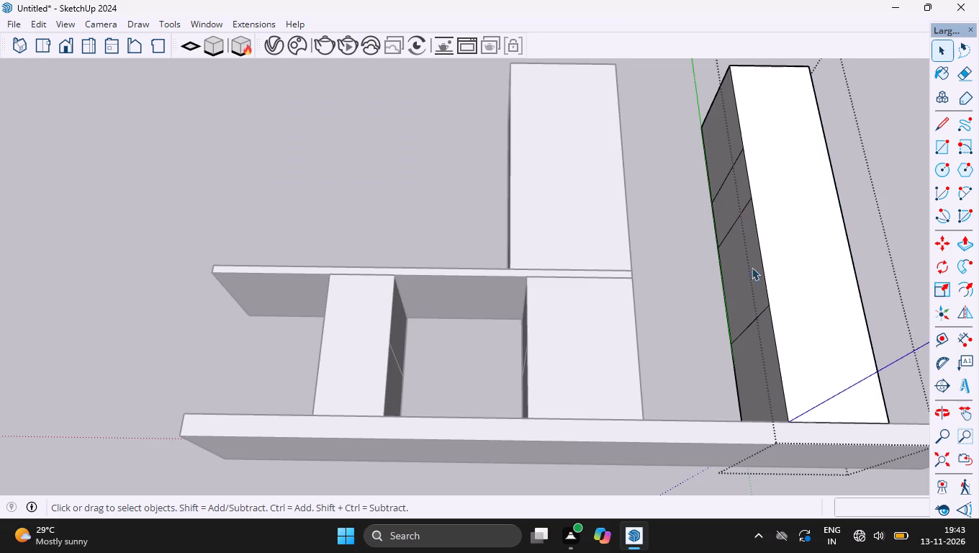
pyautogui.press('e')
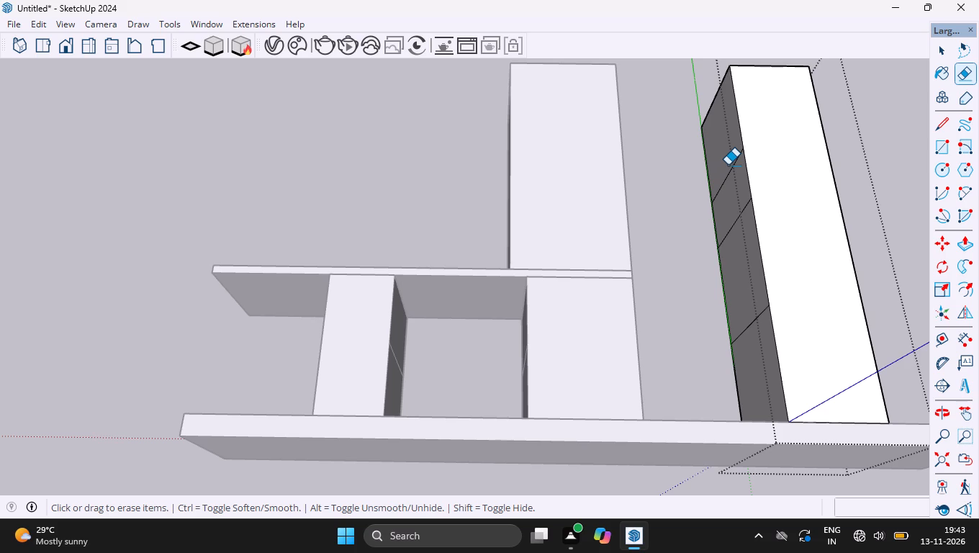
pyautogui.moveTo(728, 165); pyautogui.dragTo(754, 319)
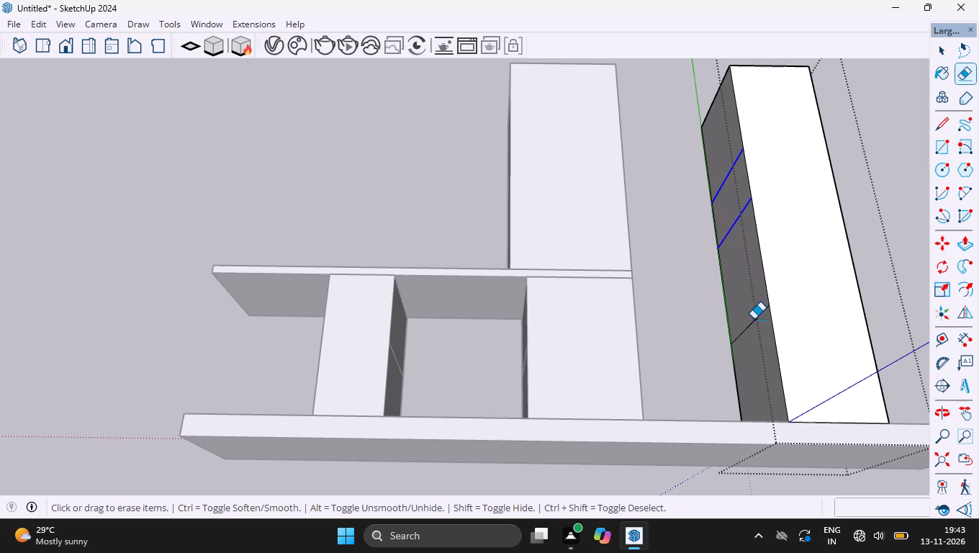
pyautogui.moveTo(754, 319); pyautogui.dragTo(753, 325)
# Inside the narrow base unit's group, delete the stray divider edge on the side facing the hidden drawers, then close the group.
pyautogui.click(391, 341)
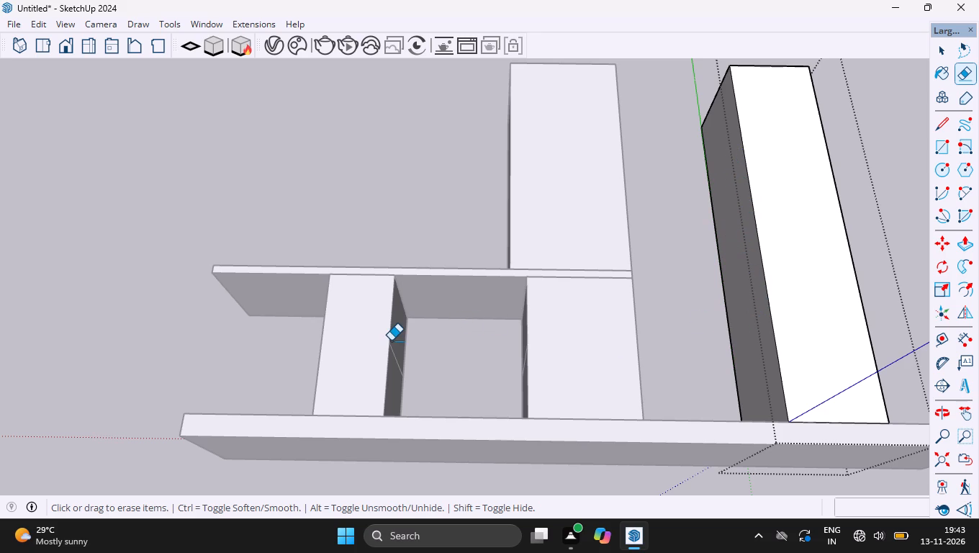
pyautogui.press('space')
pyautogui.doubleClick(400, 370)
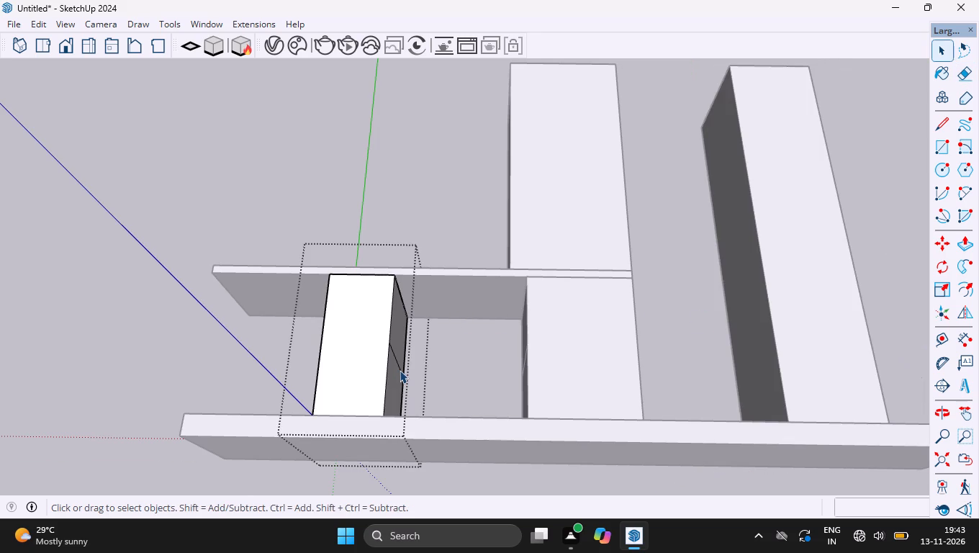
pyautogui.click(400, 367)
pyautogui.press('Delete')
pyautogui.press('Left')
pyautogui.click(418, 216)
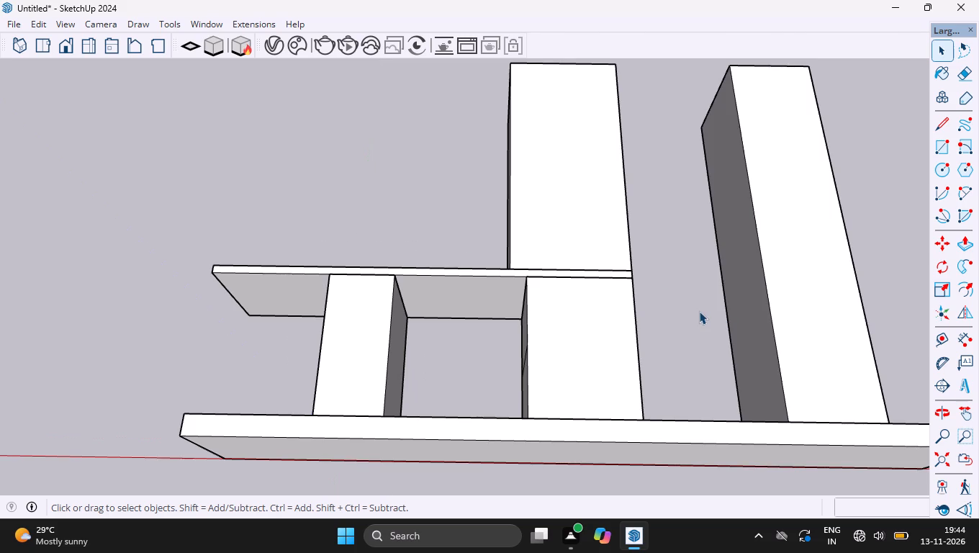
# Inside the tall unit sitting above the countertop, erase the two stray divider edges on the side facing the hidden stacked column.
pyautogui.press('o')
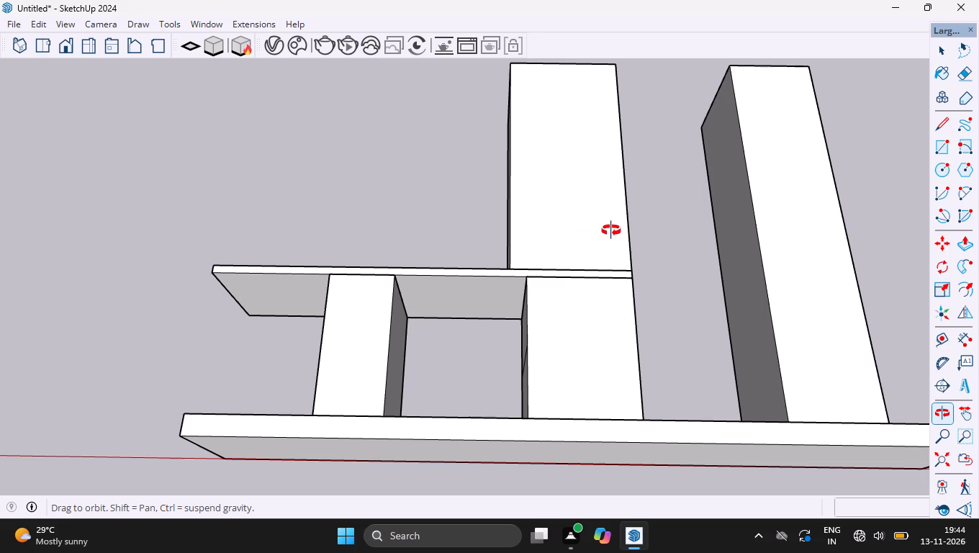
pyautogui.moveTo(673, 263); pyautogui.dragTo(305, 104)
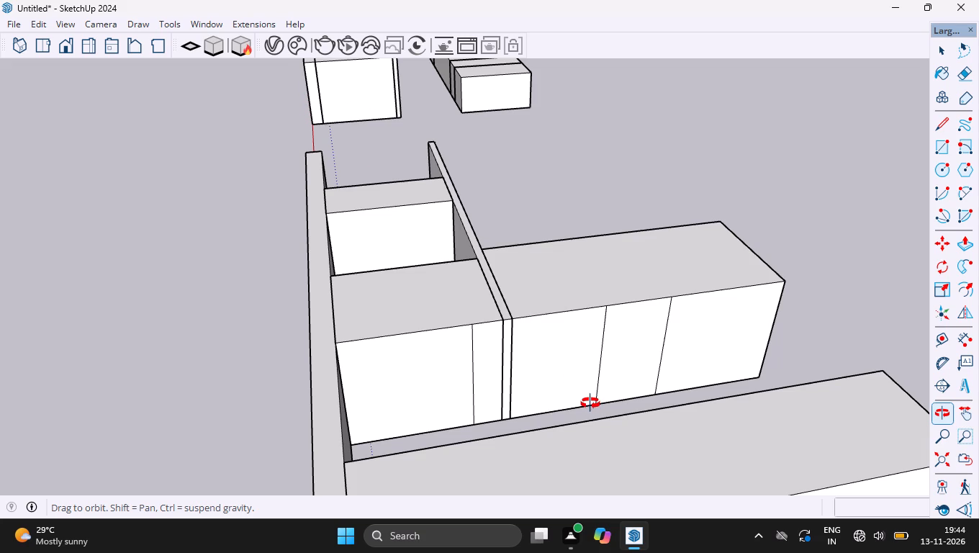
pyautogui.press('space')
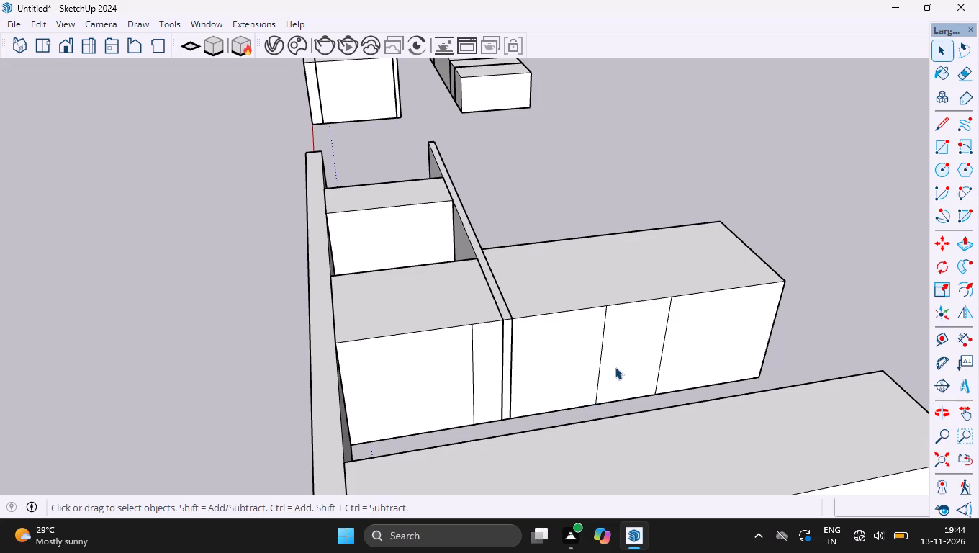
pyautogui.doubleClick(552, 390)
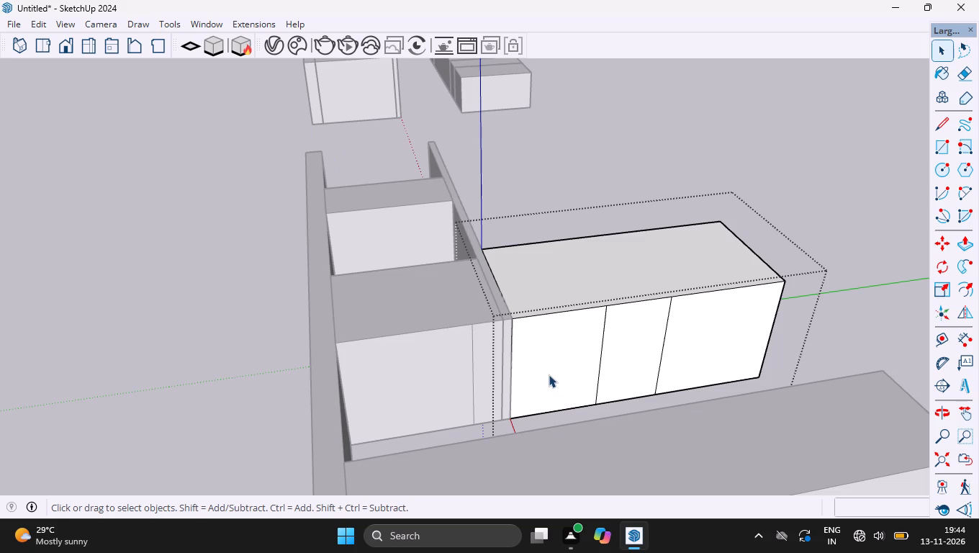
pyautogui.press('e')
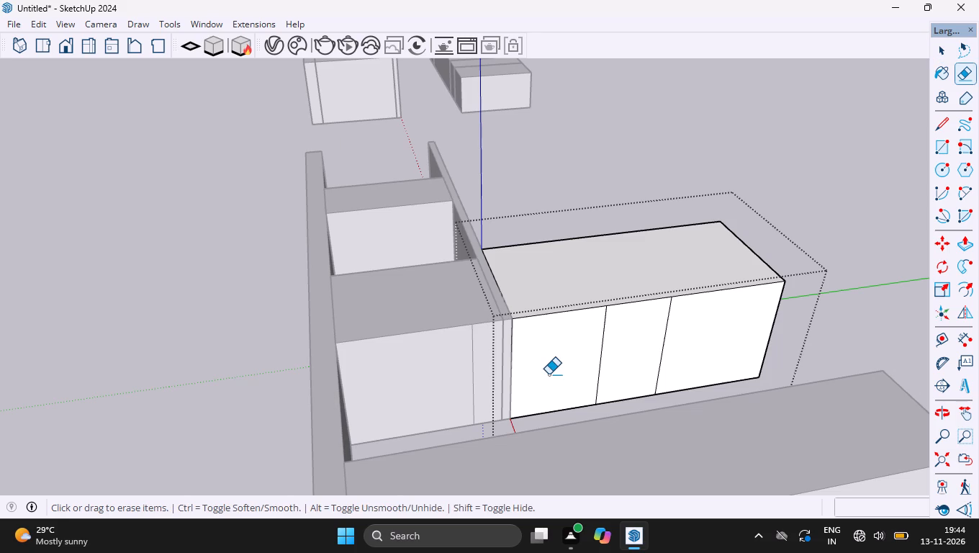
pyautogui.moveTo(577, 367); pyautogui.dragTo(578, 366)
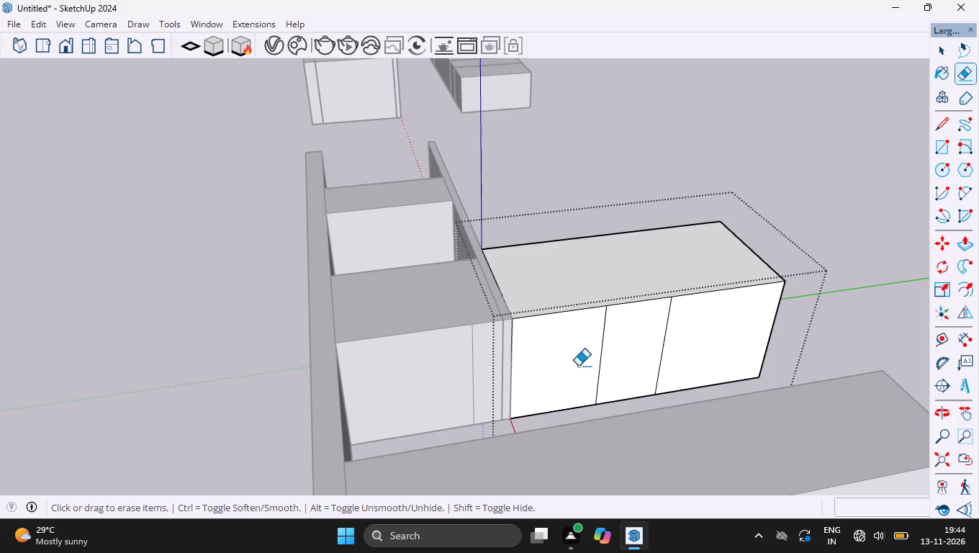
pyautogui.moveTo(578, 366); pyautogui.dragTo(705, 335)
pyautogui.press('space')
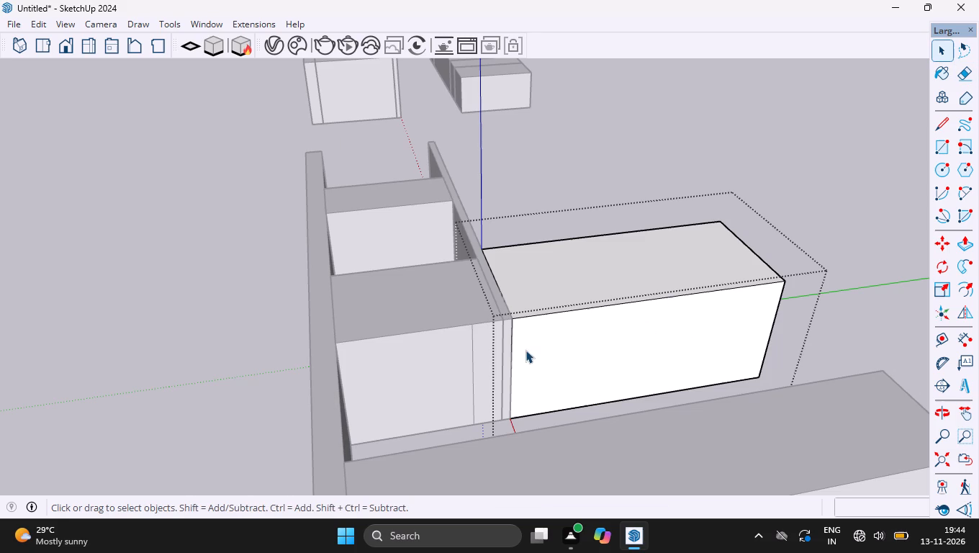
# Inside the base unit beside the hidden stacked column, delete the stray divider edge on the side facing that column, then close the group.
pyautogui.doubleClick(405, 406)
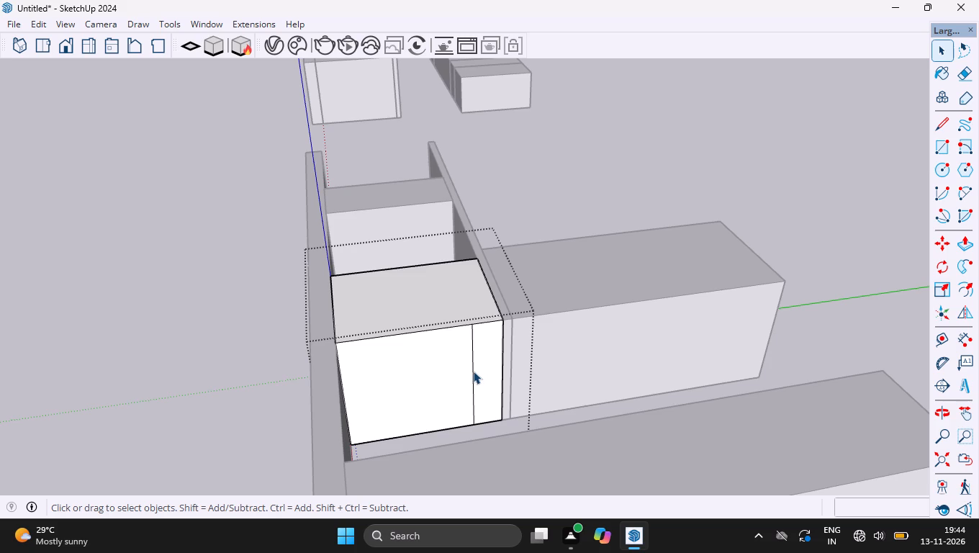
pyautogui.click(473, 371)
pyautogui.press('BackSpace')
pyautogui.press('Delete')
pyautogui.click(633, 176)
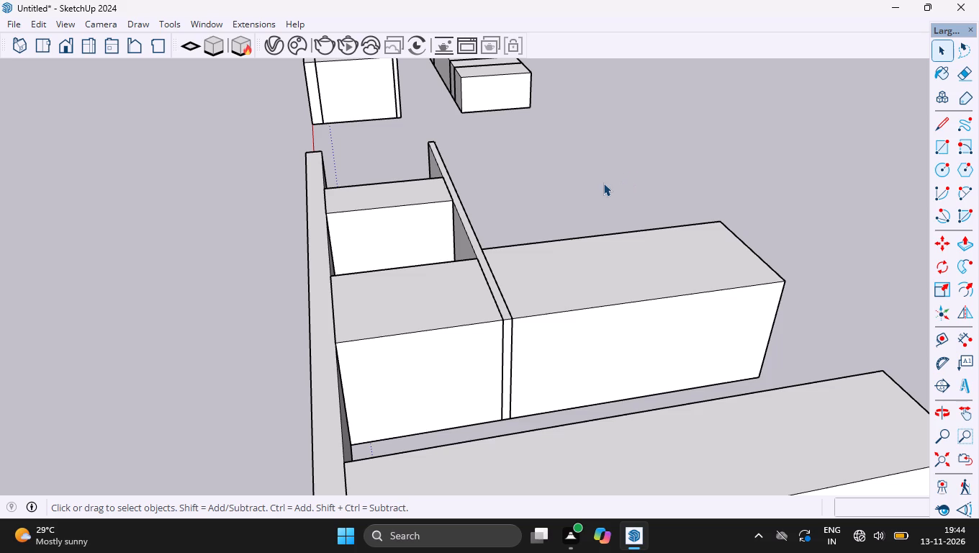
# Unhide all hidden units of the tall-unit elevation.
pyautogui.click(36, 27)
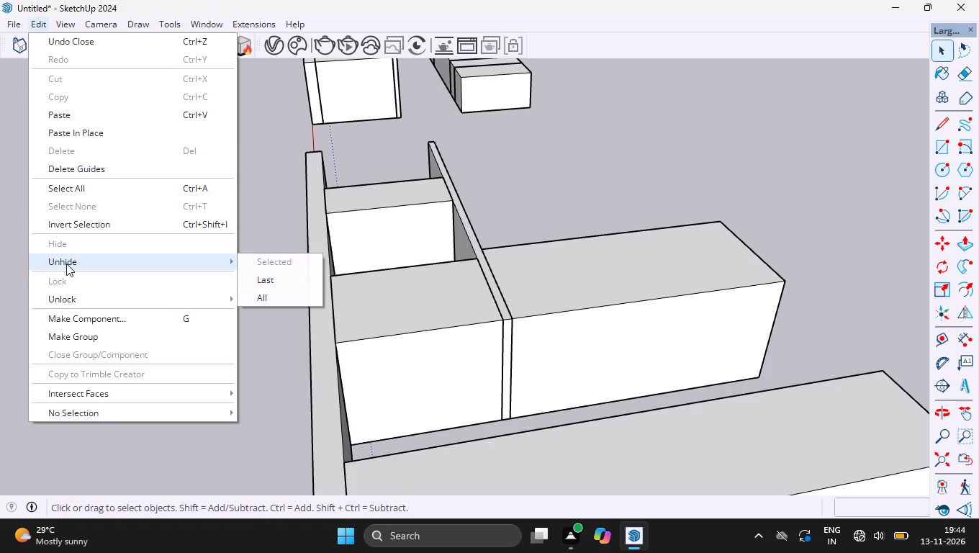
pyautogui.click(66, 264)
pyautogui.click(265, 296)
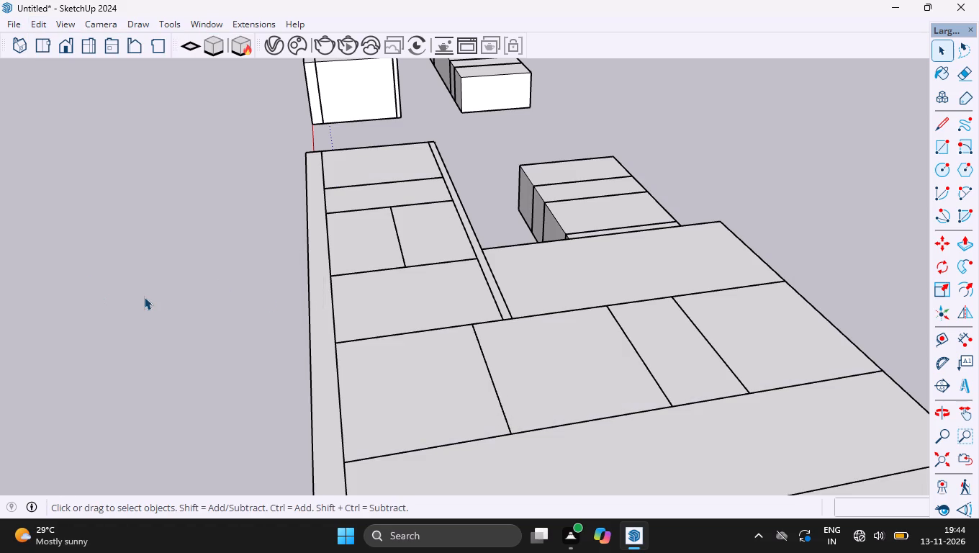
# Hide the tall unit above the countertop, the base unit beside the stacked column, and the countertop strip between them.
pyautogui.press('o')
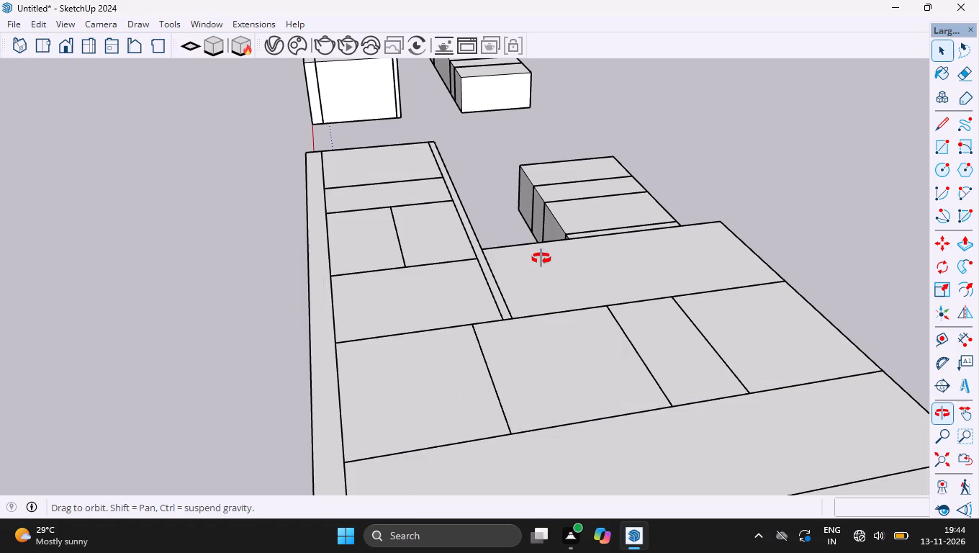
pyautogui.moveTo(425, 276); pyautogui.dragTo(978, 249)
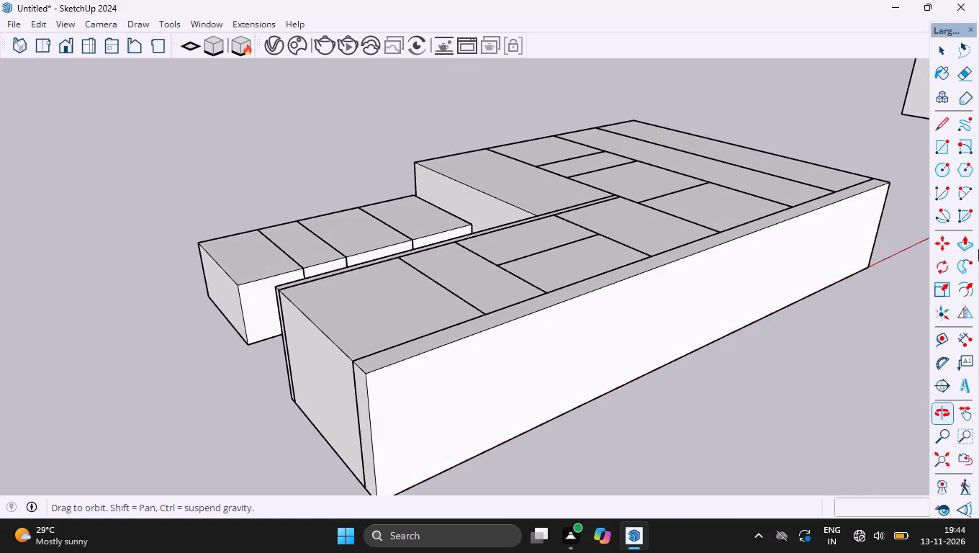
pyautogui.scroll(5, 750, 253)
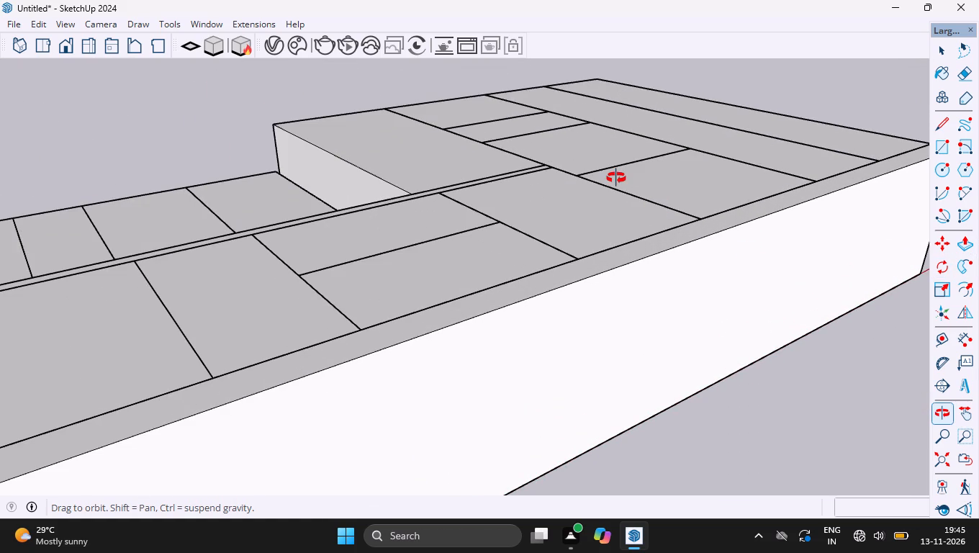
pyautogui.moveTo(616, 178); pyautogui.dragTo(621, 258)
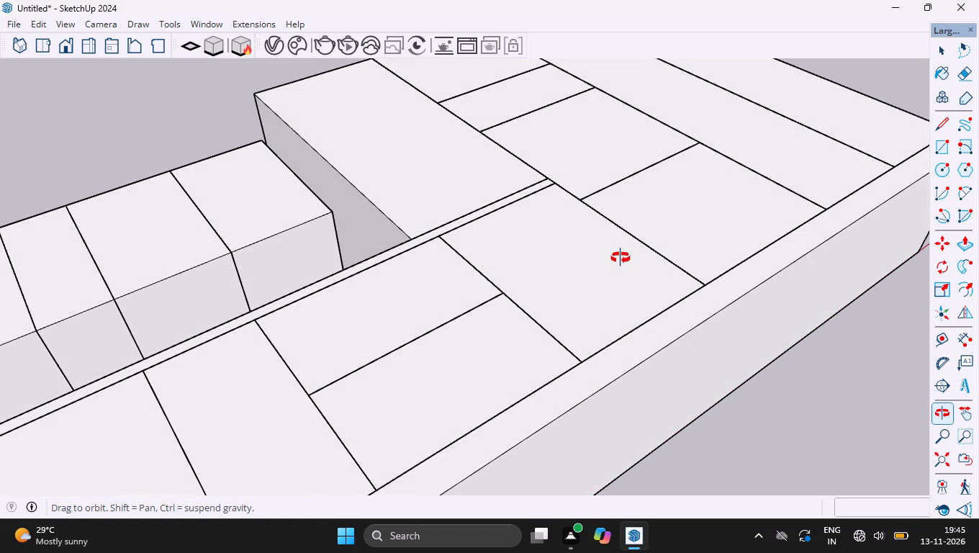
pyautogui.click(621, 258)
pyautogui.press('space')
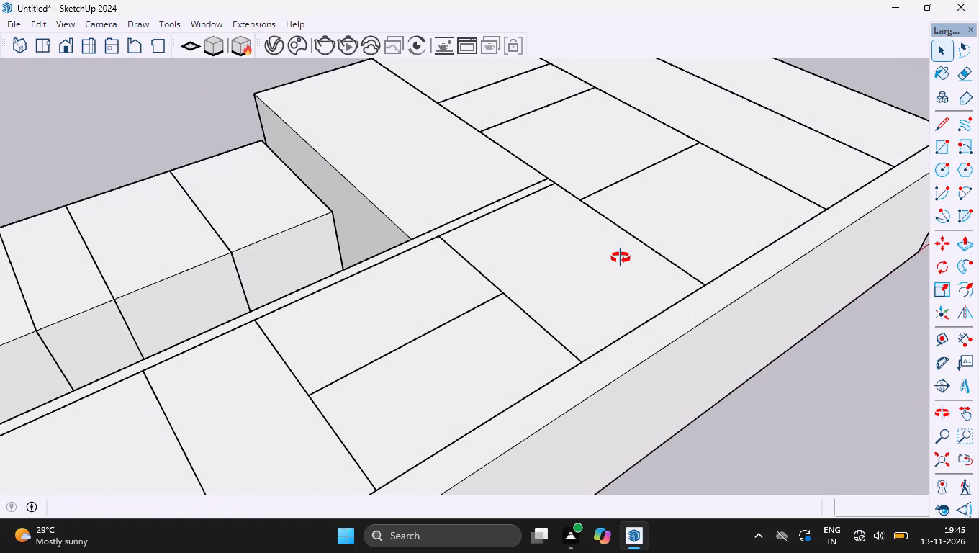
pyautogui.keyDown('ctrl'); pyautogui.scroll(5, 554, 143); pyautogui.keyUp('ctrl')
pyautogui.click(451, 199)
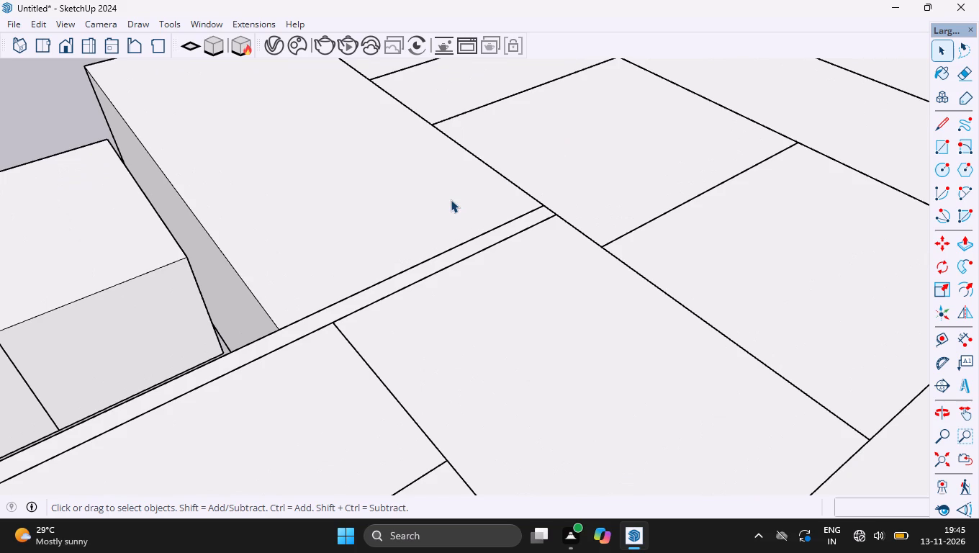
pyautogui.keyDown('ctrl'); pyautogui.click(523, 283); pyautogui.keyUp('ctrl')
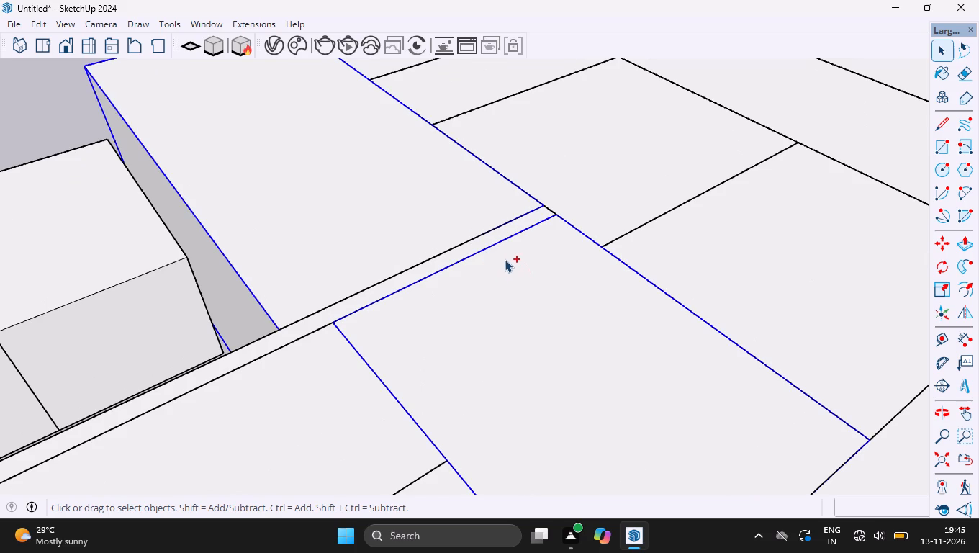
pyautogui.keyDown('ctrl'); pyautogui.click(495, 237); pyautogui.keyUp('ctrl')
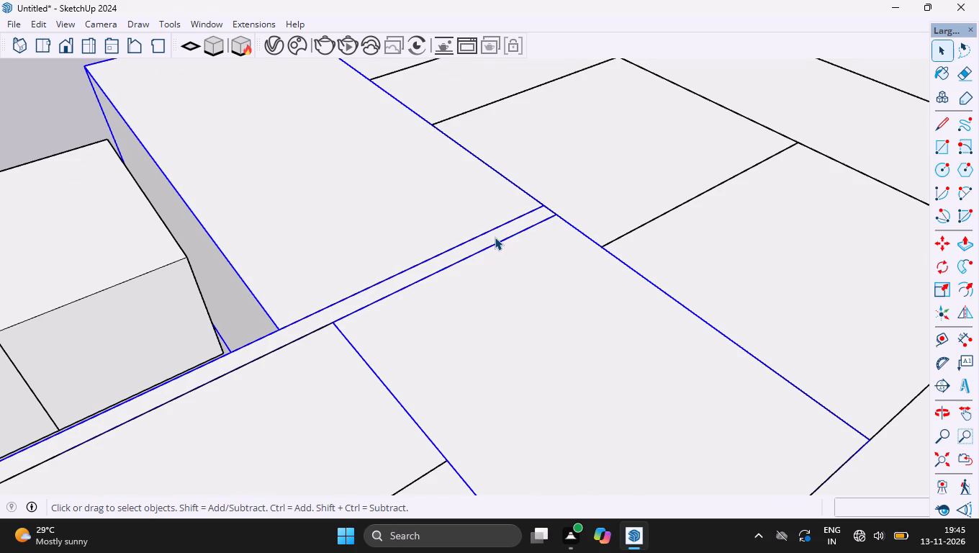
pyautogui.rightClick(495, 237)
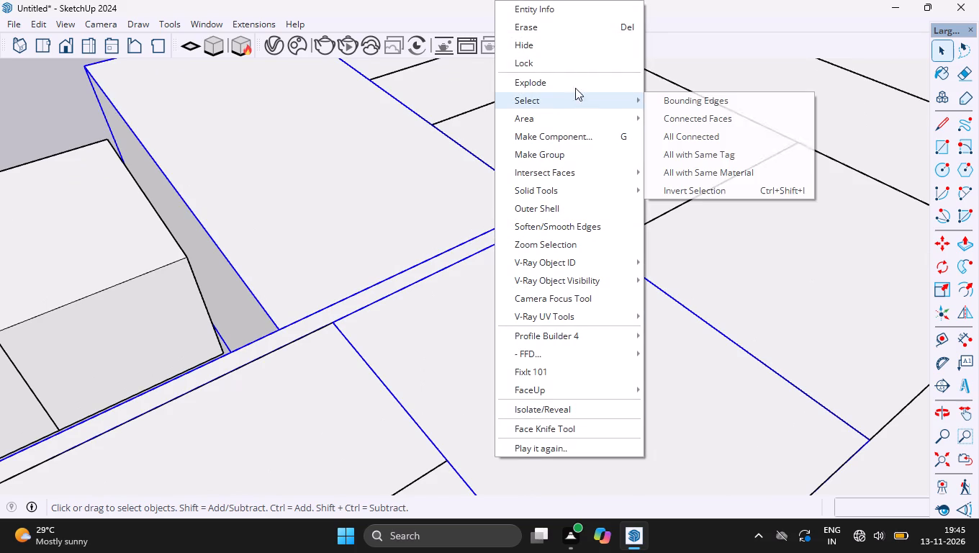
pyautogui.click(556, 53)
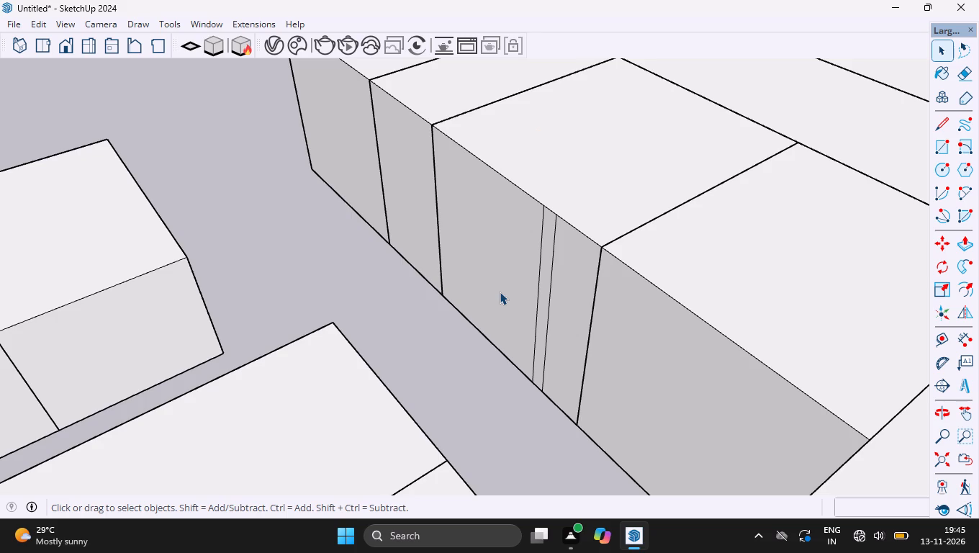
# Inside the stacked column's second-lowest unit, erase the two stray divider edges on the exposed side face, then close the group.
pyautogui.doubleClick(500, 292)
pyautogui.press('e')
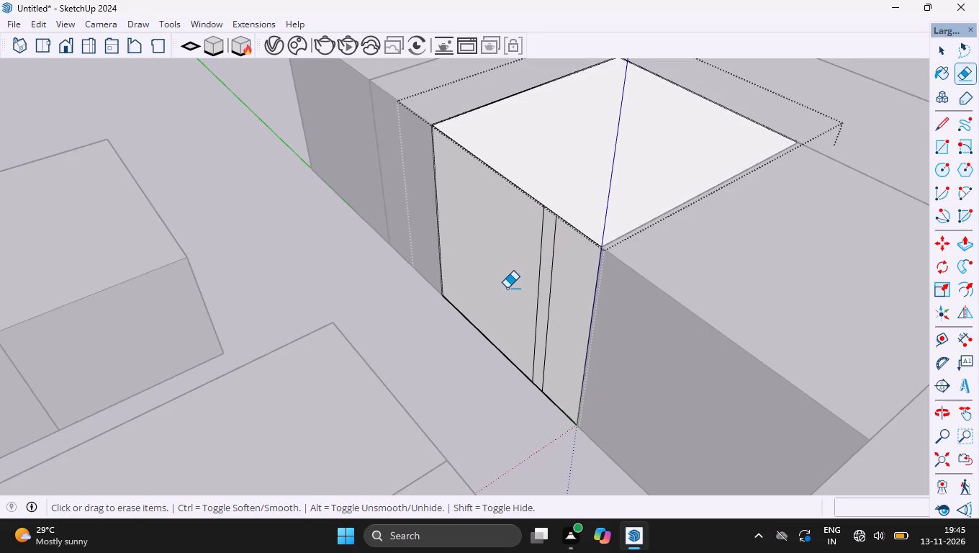
pyautogui.moveTo(528, 270); pyautogui.dragTo(565, 288)
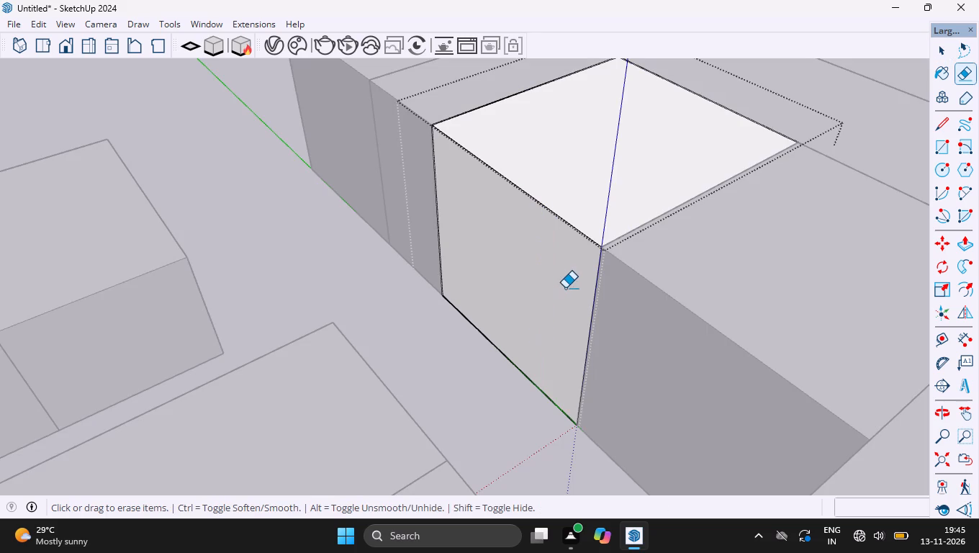
pyautogui.press('space')
pyautogui.keyDown('ctrl'); pyautogui.scroll(-9, 472, 295); pyautogui.keyUp('ctrl')
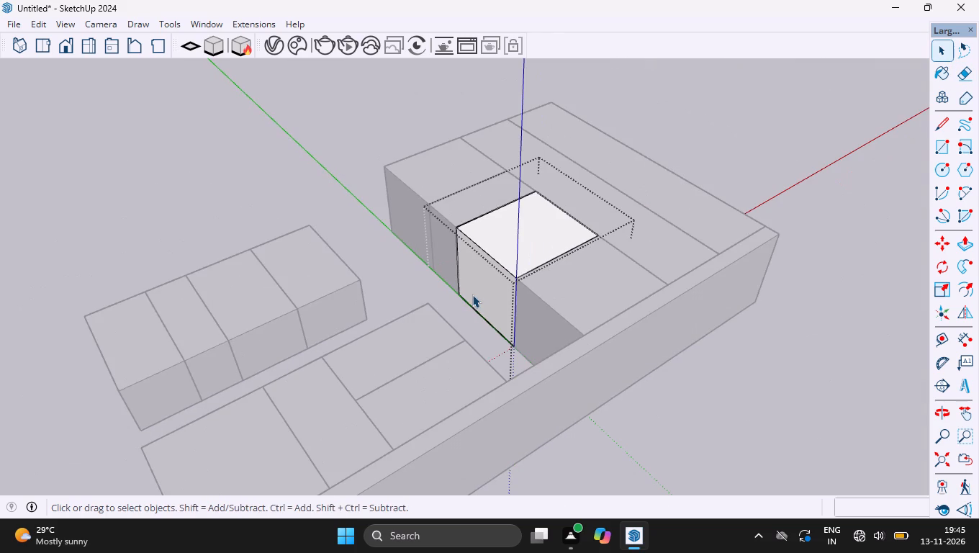
pyautogui.click(230, 144)
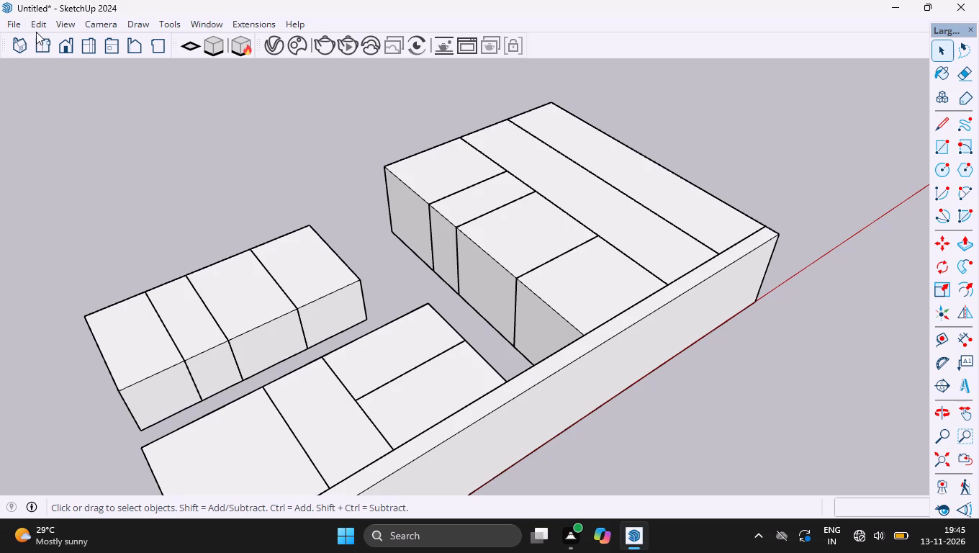
# Unhide all hidden objects to restore the complete tall-unit elevation.
pyautogui.click(42, 22)
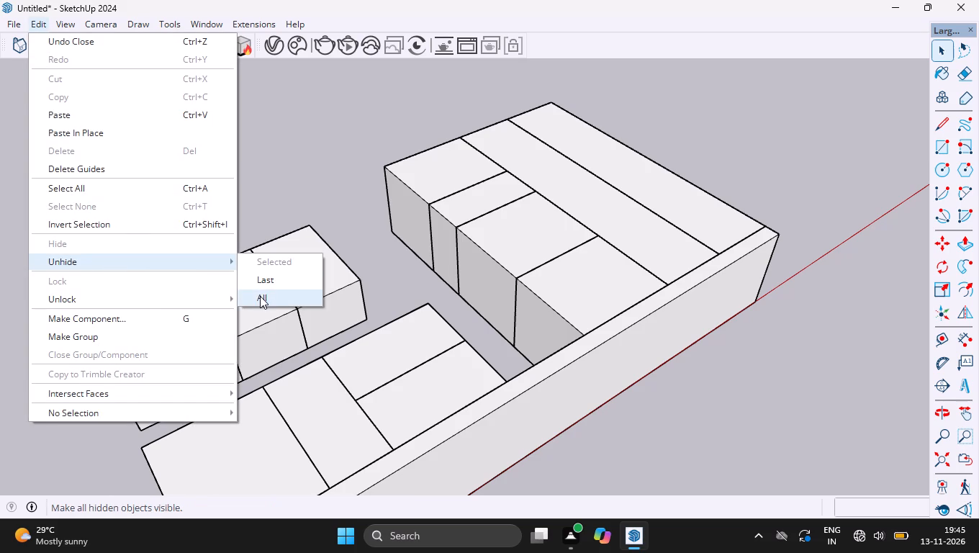
pyautogui.click(260, 296)
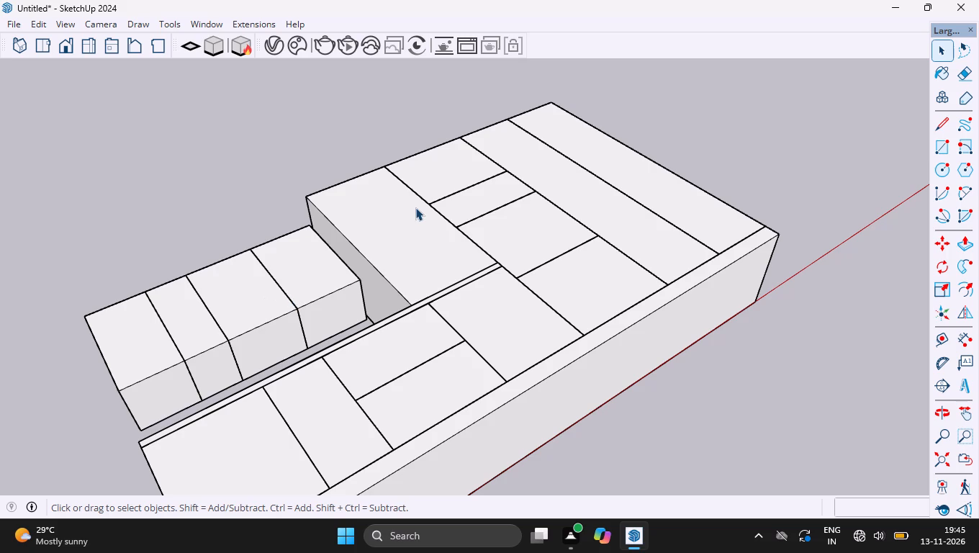
# Rotate the whole elevation with the longest base run and its wall units 90 degrees upright about the red axis, pivoting at its bottom corner.
pyautogui.keyDown('ctrl'); pyautogui.scroll(-9, 415, 207); pyautogui.keyUp('ctrl')
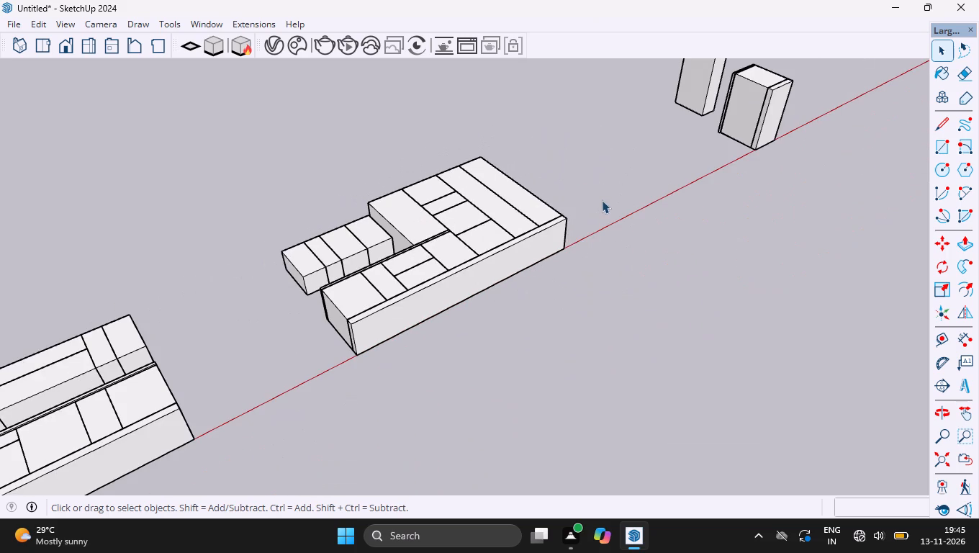
pyautogui.press('o')
pyautogui.moveTo(603, 200); pyautogui.dragTo(474, 302)
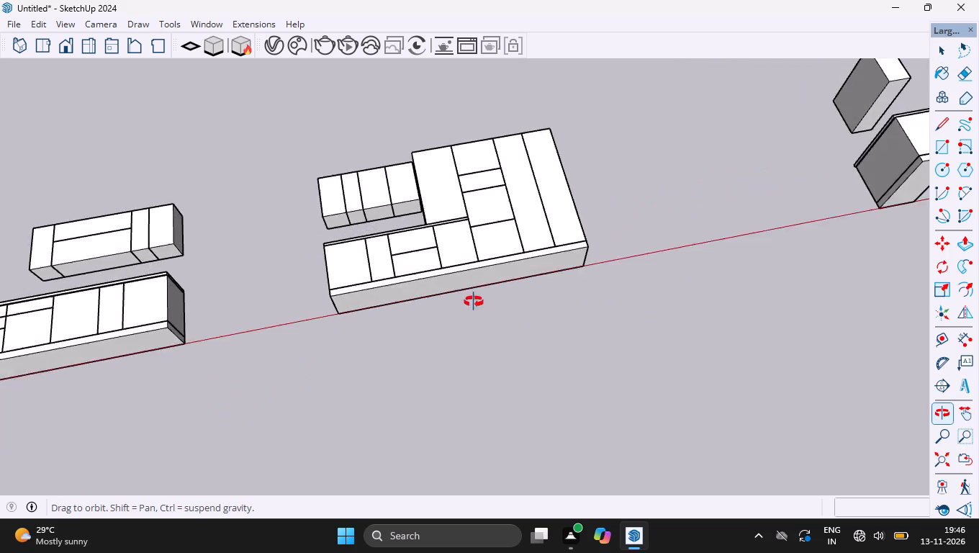
pyautogui.moveTo(474, 302); pyautogui.dragTo(434, 285)
pyautogui.keyDown('ctrl'); pyautogui.scroll(-2, 472, 328); pyautogui.keyUp('ctrl')
pyautogui.press('space')
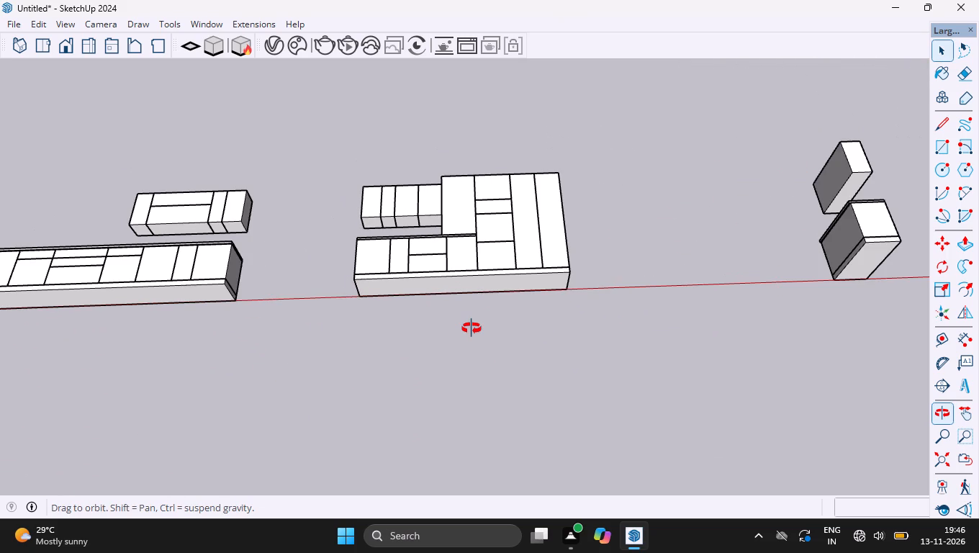
pyautogui.keyDown('ctrl'); pyautogui.scroll(-4, 472, 328); pyautogui.keyUp('ctrl')
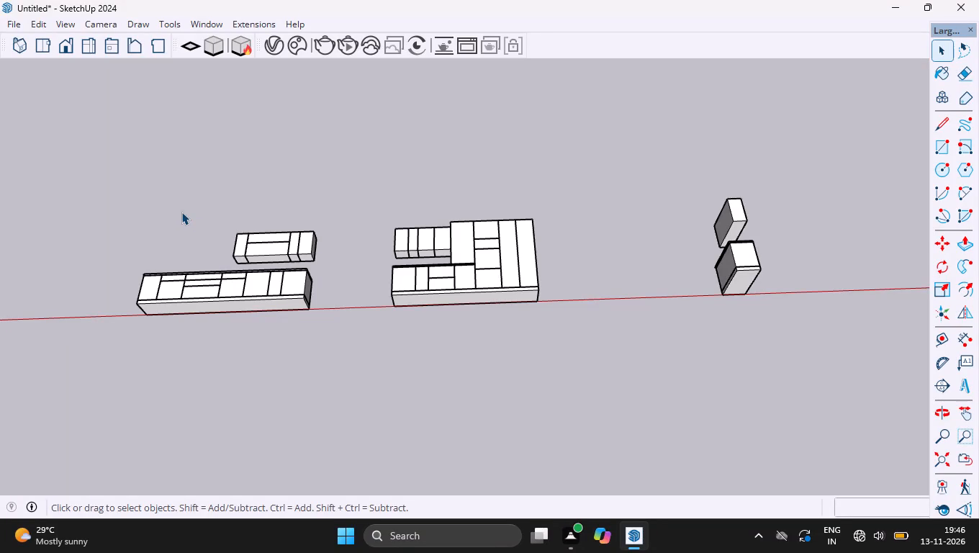
pyautogui.moveTo(331, 358); pyautogui.dragTo(34, 134)
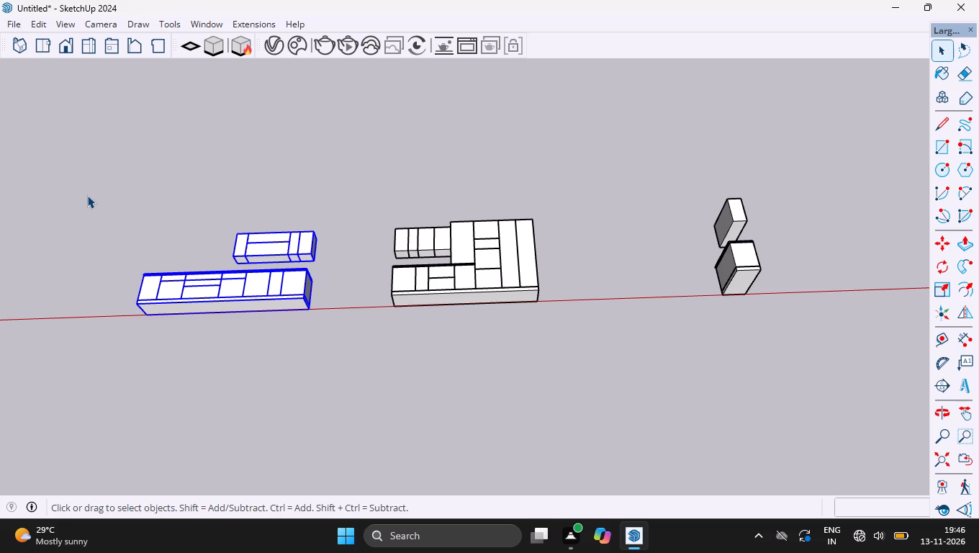
pyautogui.keyDown('ctrl'); pyautogui.scroll(5, 104, 204); pyautogui.keyUp('ctrl')
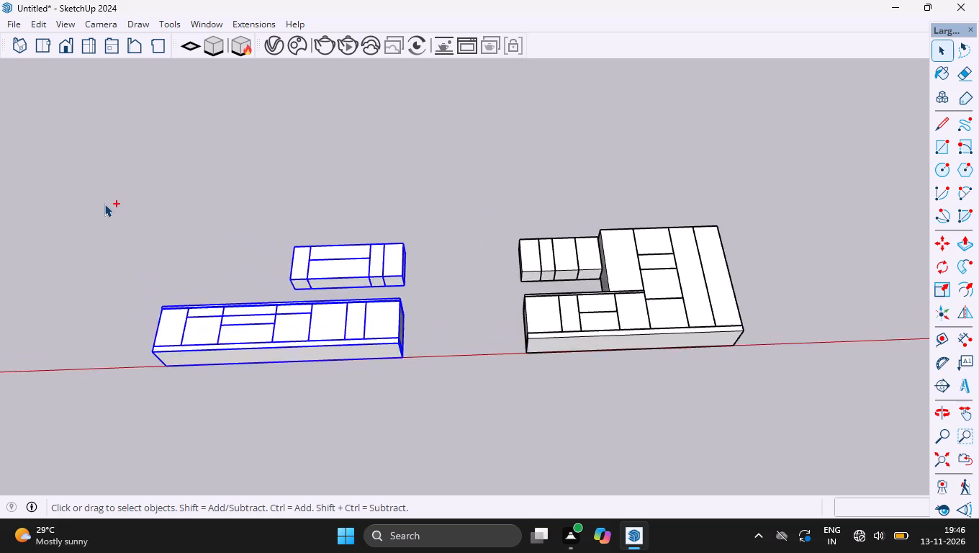
pyautogui.keyDown('ctrl'); pyautogui.scroll(3, 104, 204); pyautogui.keyUp('ctrl')
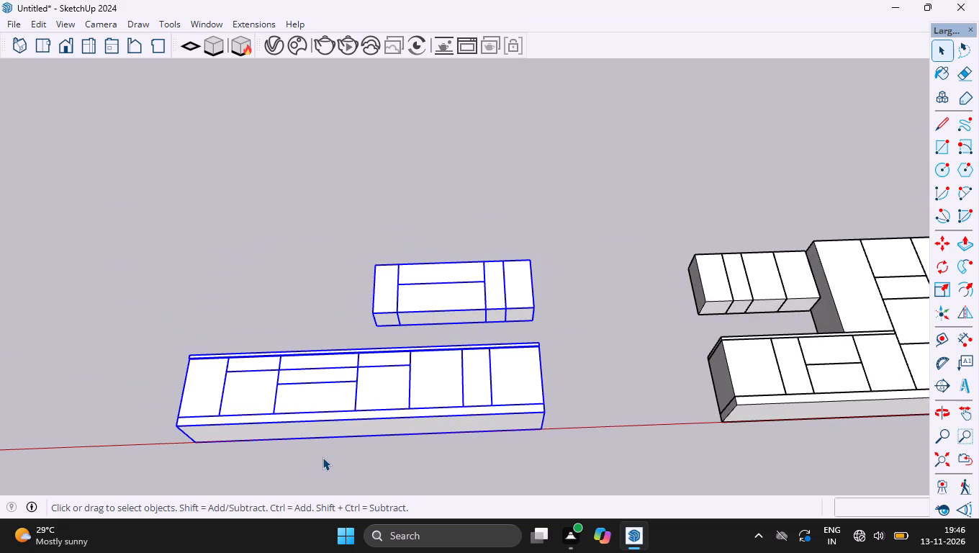
pyautogui.keyDown('ctrl'); pyautogui.scroll(3, 322, 457); pyautogui.keyUp('ctrl')
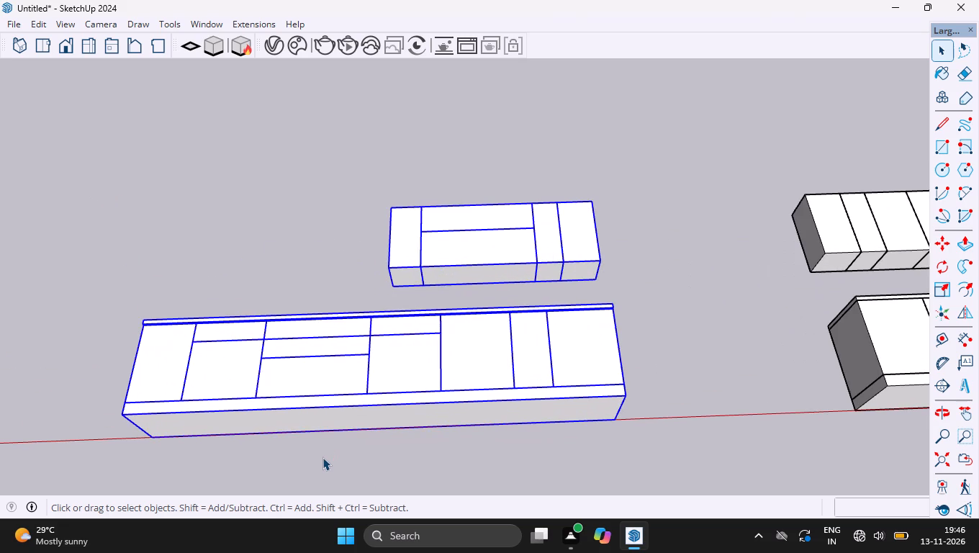
pyautogui.press('q')
pyautogui.press('Right')
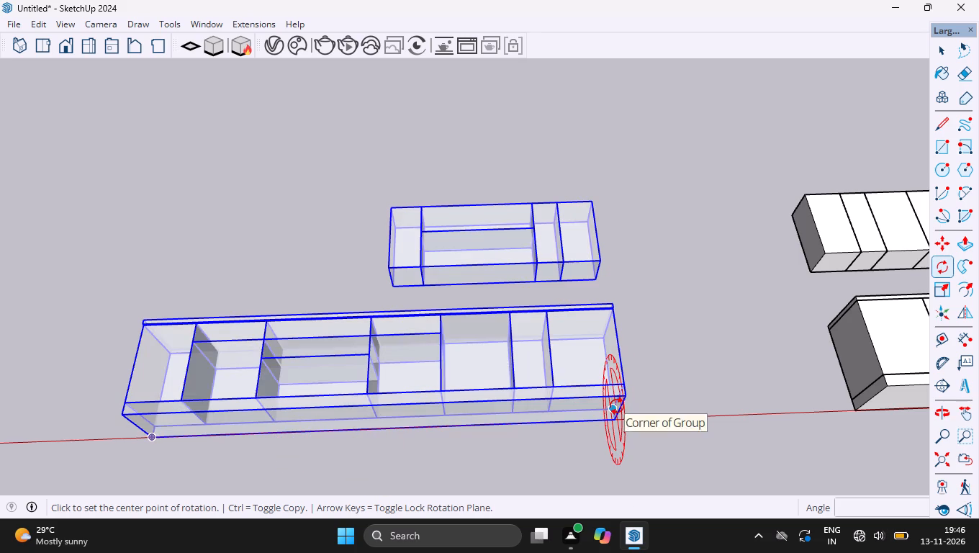
pyautogui.click(615, 416)
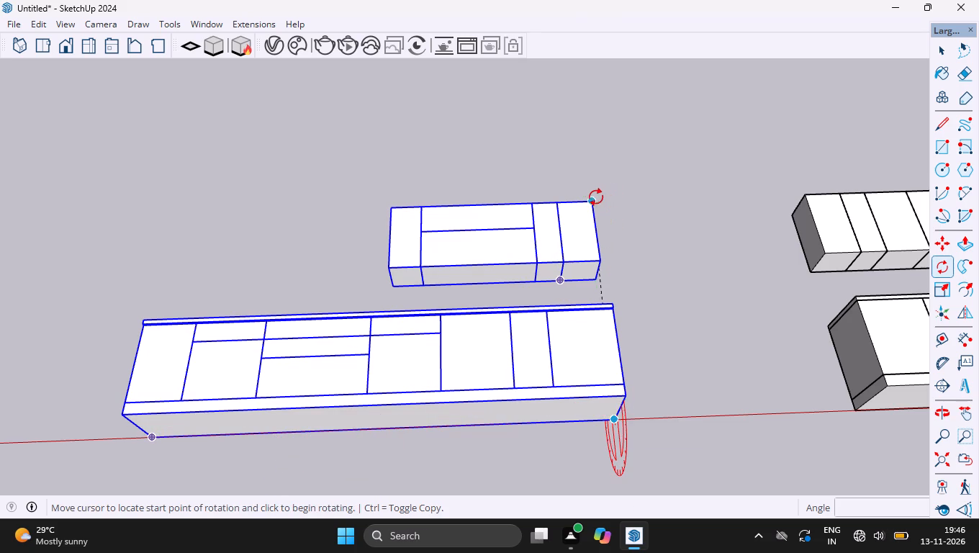
pyautogui.click(593, 197)
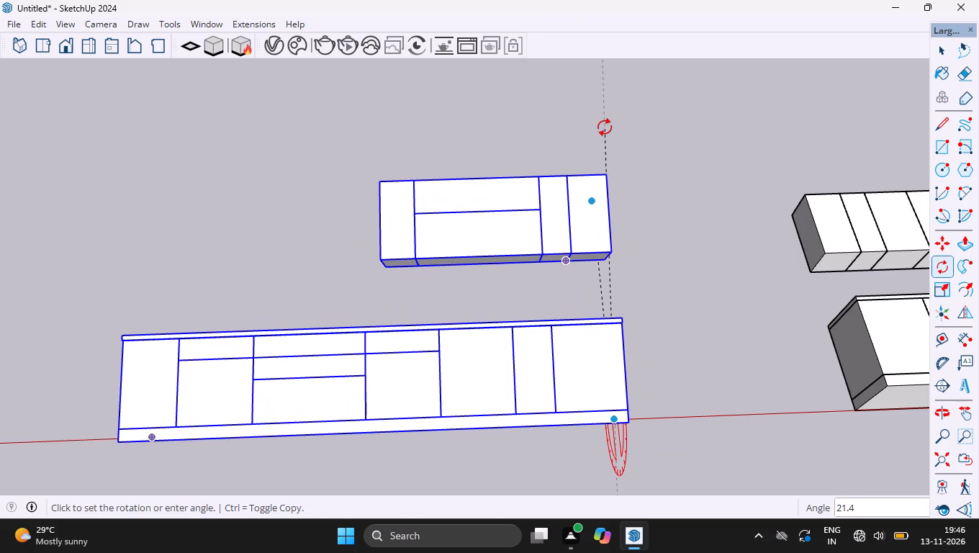
pyautogui.write('90')
pyautogui.press('Return')
pyautogui.press('space')
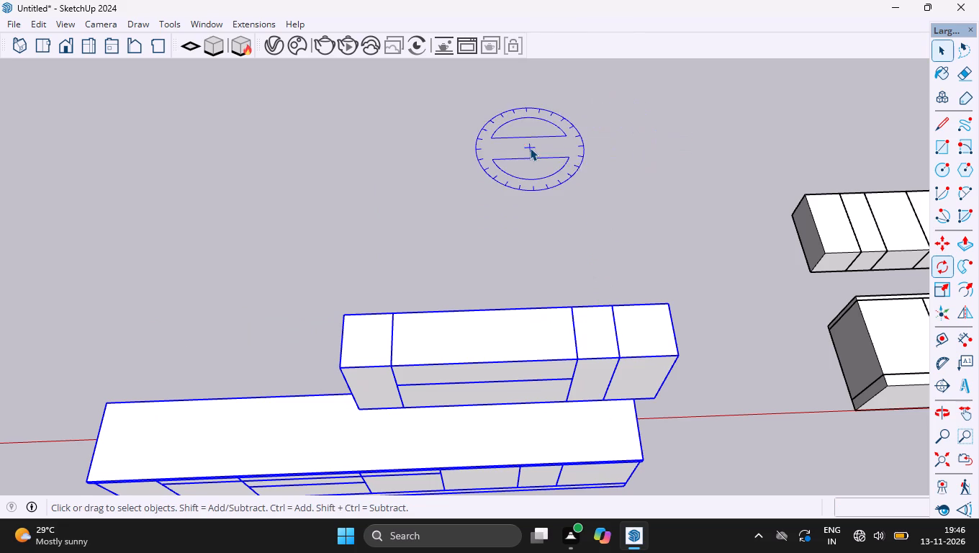
pyautogui.keyDown('ctrl'); pyautogui.scroll(-1, 463, 147); pyautogui.keyUp('ctrl')
pyautogui.hscroll(-1, 463, 147)
pyautogui.keyDown('ctrl'); pyautogui.scroll(-3, 463, 147); pyautogui.keyUp('ctrl')
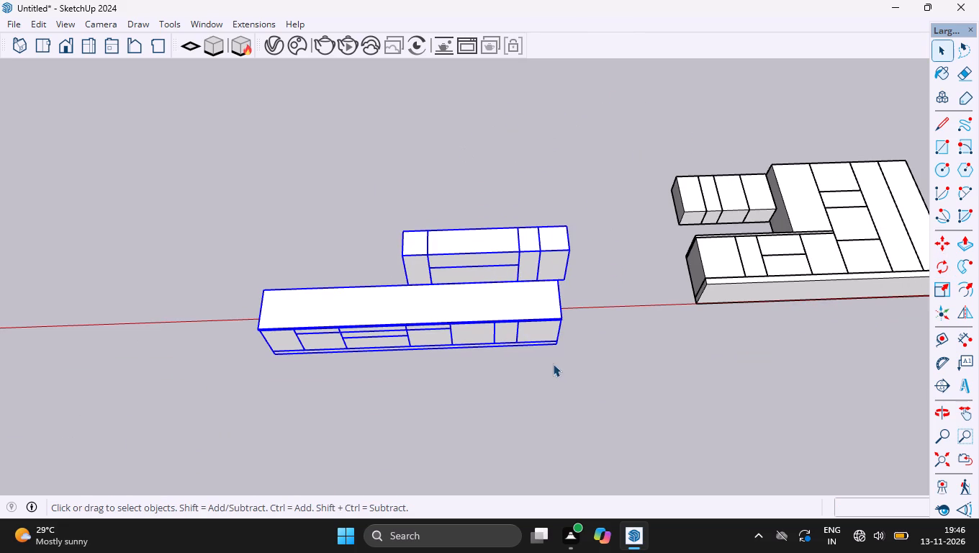
pyautogui.press('o')
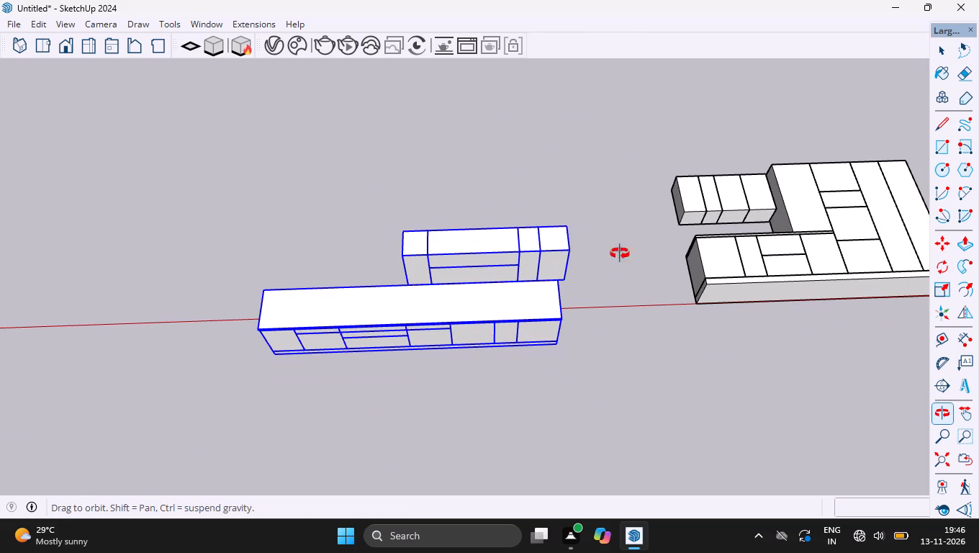
# Copy the upright longest-run elevation by its bottom end corner into the walled room, with its cabinets along the long back wall.
pyautogui.moveTo(600, 259); pyautogui.dragTo(415, 221)
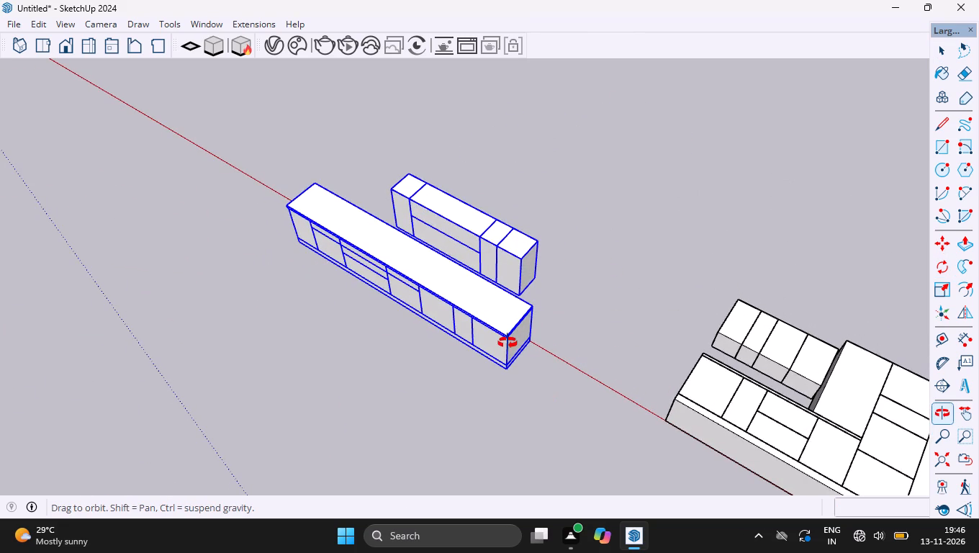
pyautogui.keyDown('ctrl'); pyautogui.scroll(13, 507, 343); pyautogui.keyUp('ctrl')
pyautogui.press('m')
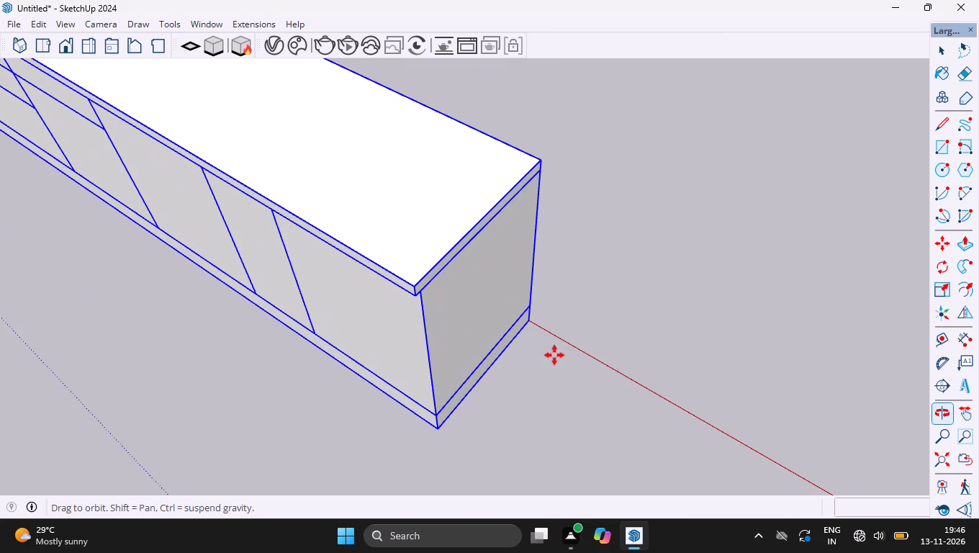
pyautogui.moveTo(533, 327); pyautogui.dragTo(729, 127)
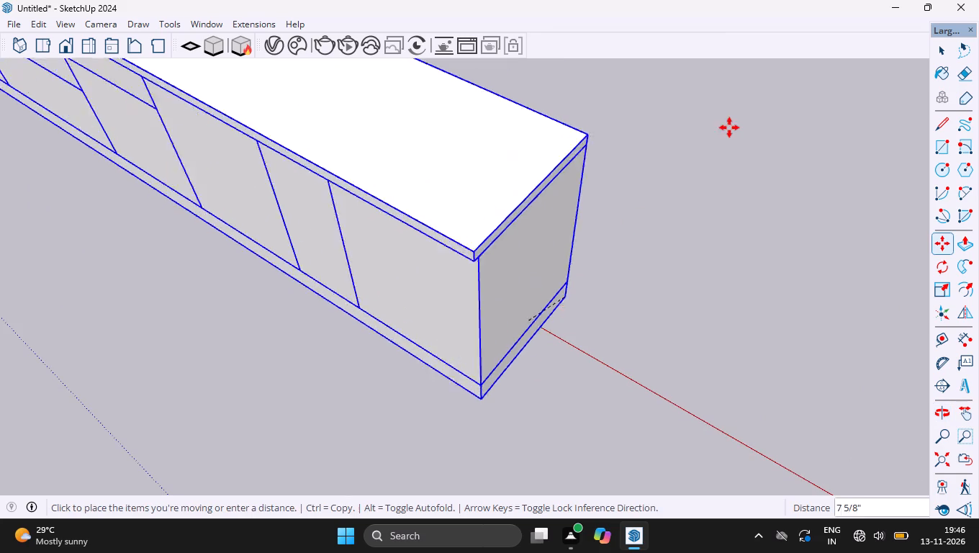
pyautogui.moveTo(729, 127); pyautogui.dragTo(730, 127)
pyautogui.keyDown('ctrl'); pyautogui.scroll(-19, 730, 127); pyautogui.keyUp('ctrl')
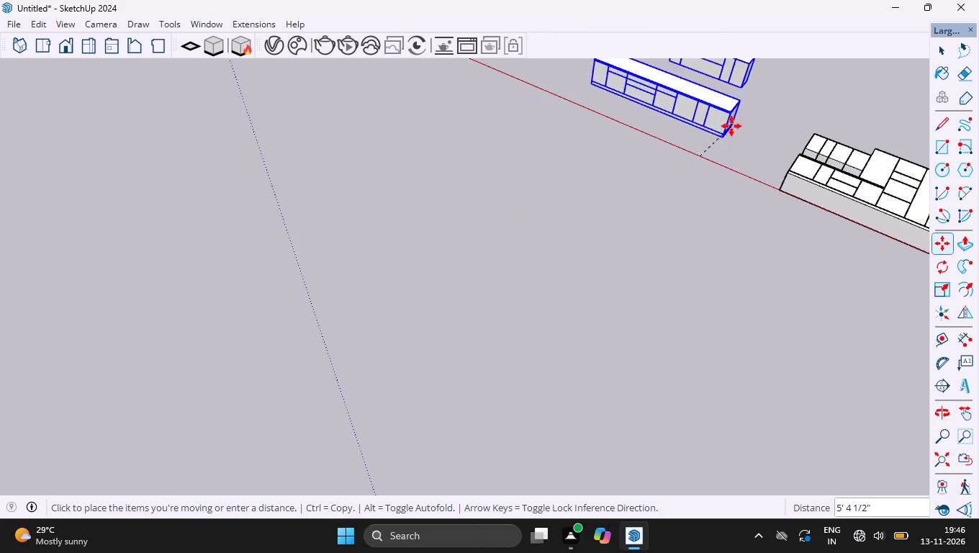
pyautogui.keyDown('ctrl'); pyautogui.scroll(-6, 731, 126); pyautogui.keyUp('ctrl')
pyautogui.keyDown('ctrl'); pyautogui.scroll(-13, 426, 290); pyautogui.keyUp('ctrl')
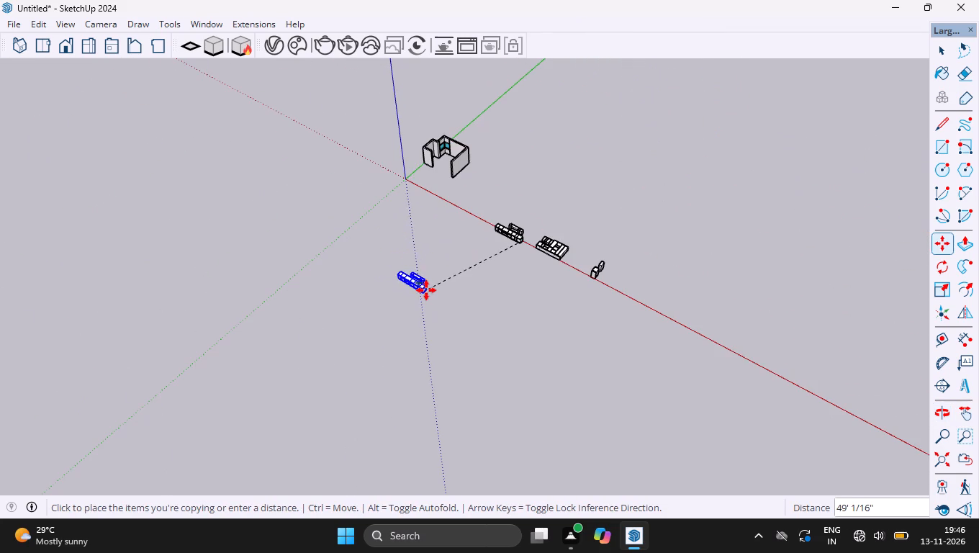
pyautogui.keyDown('ctrl'); pyautogui.scroll(10, 423, 143); pyautogui.keyUp('ctrl')
pyautogui.hscroll(8, 423, 143)
pyautogui.keyDown('ctrl'); pyautogui.scroll(4, 423, 143); pyautogui.keyUp('ctrl')
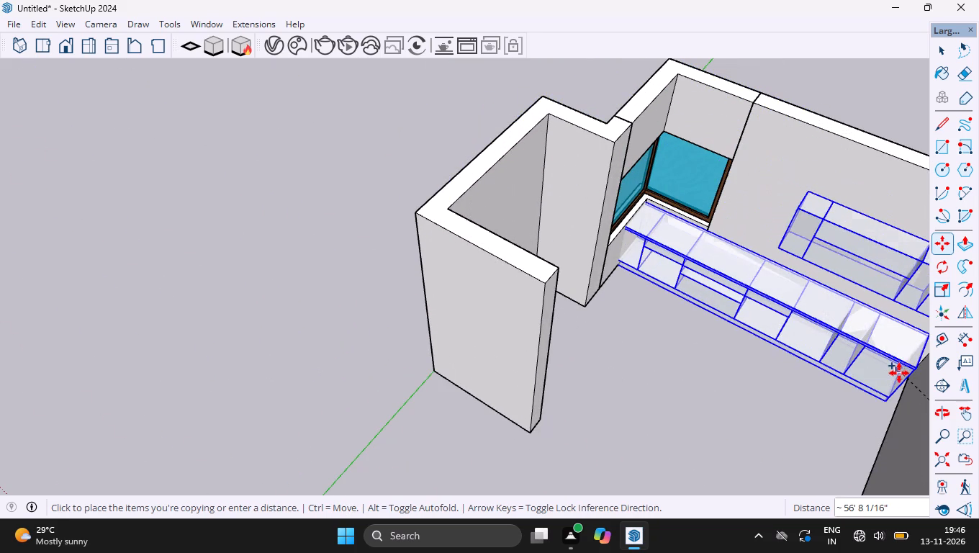
pyautogui.click(909, 374)
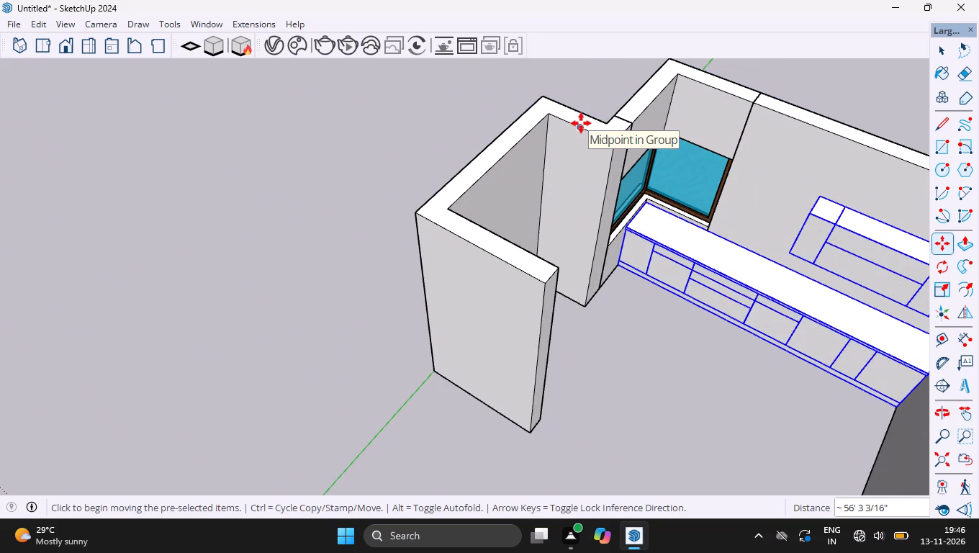
pyautogui.keyDown('ctrl'); pyautogui.scroll(-6, 581, 123); pyautogui.keyUp('ctrl')
pyautogui.press('space')
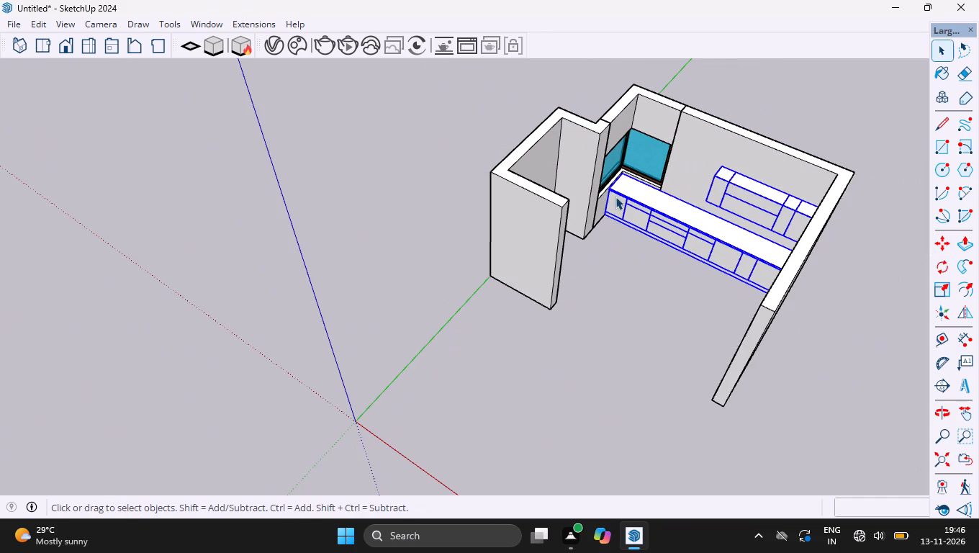
pyautogui.click(356, 236)
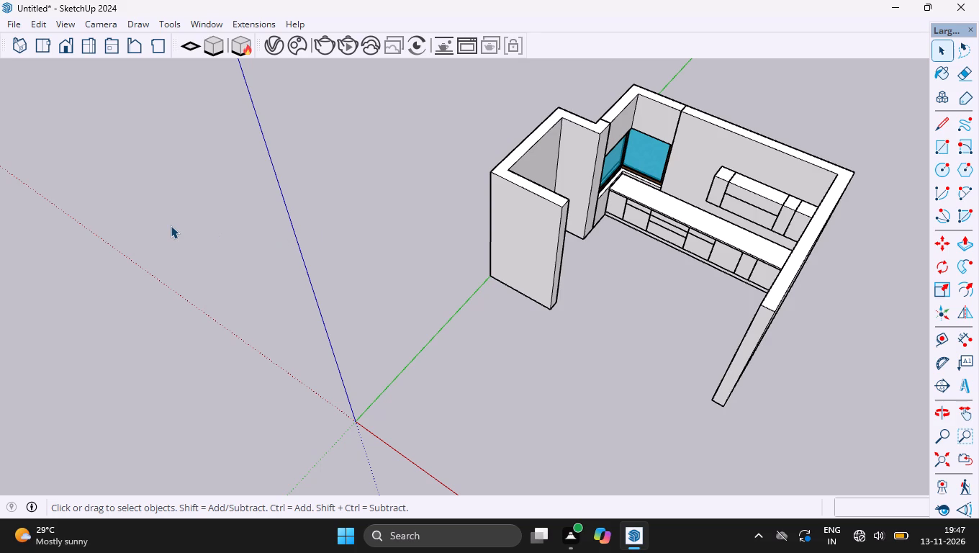
# Delete the original upright longest-run elevation left on the red axis outside the room.
pyautogui.keyDown('ctrl'); pyautogui.scroll(-8, 171, 225); pyautogui.keyUp('ctrl')
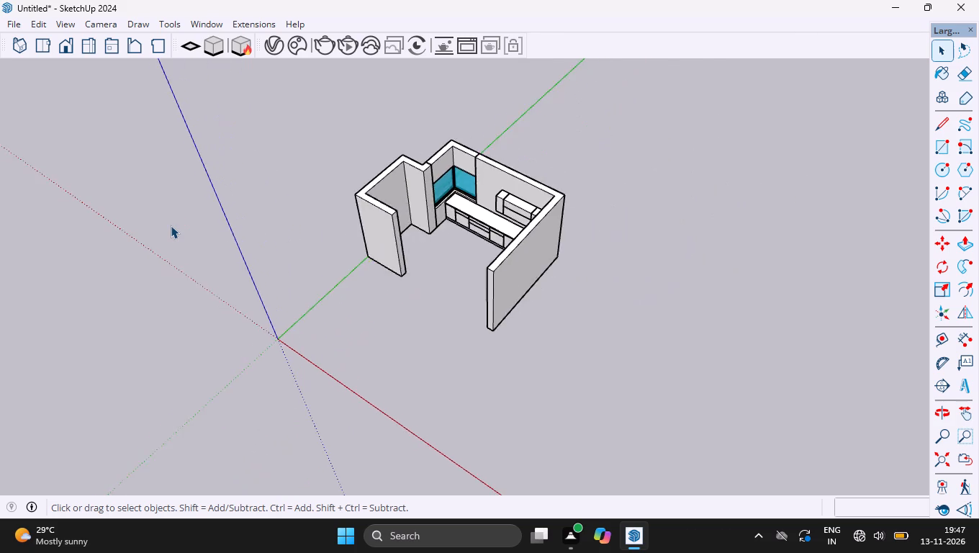
pyautogui.keyDown('ctrl'); pyautogui.scroll(-9, 171, 225); pyautogui.keyUp('ctrl')
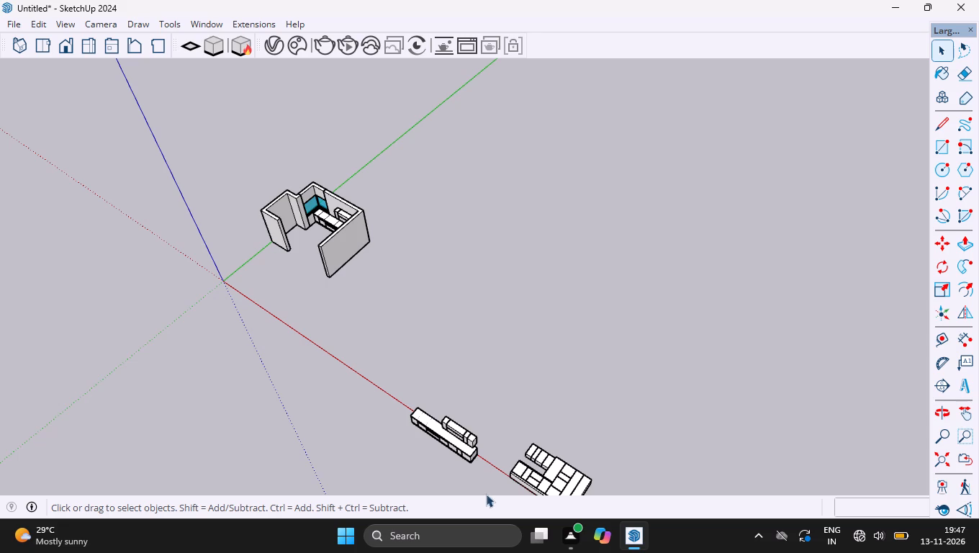
pyautogui.moveTo(479, 477); pyautogui.dragTo(318, 348)
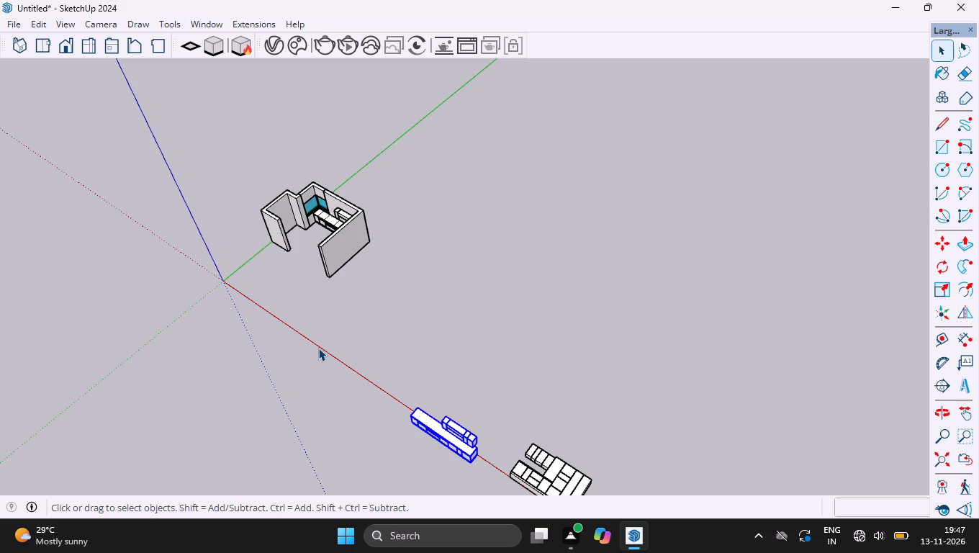
pyautogui.press('Delete')
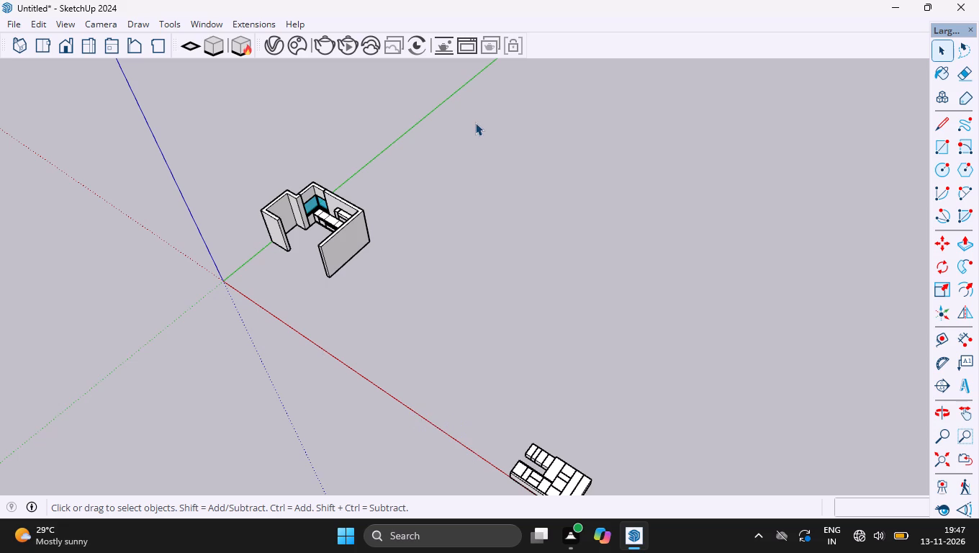
# In the flat tall-unit elevation, push/pull the countertop strip's front face out by 20 mm and close the group.
pyautogui.keyDown('ctrl'); pyautogui.scroll(-5, 323, 197); pyautogui.keyUp('ctrl')
pyautogui.press('o')
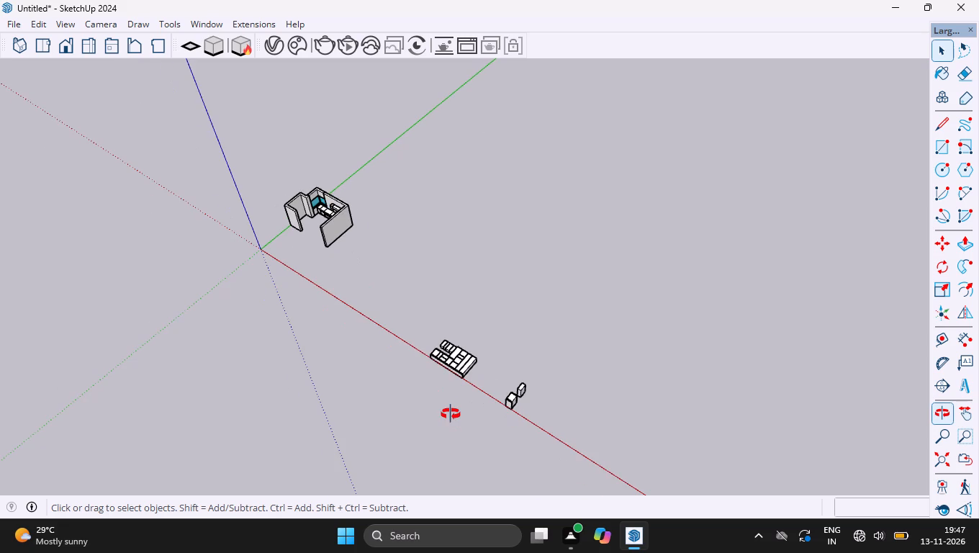
pyautogui.moveTo(415, 414); pyautogui.dragTo(574, 413)
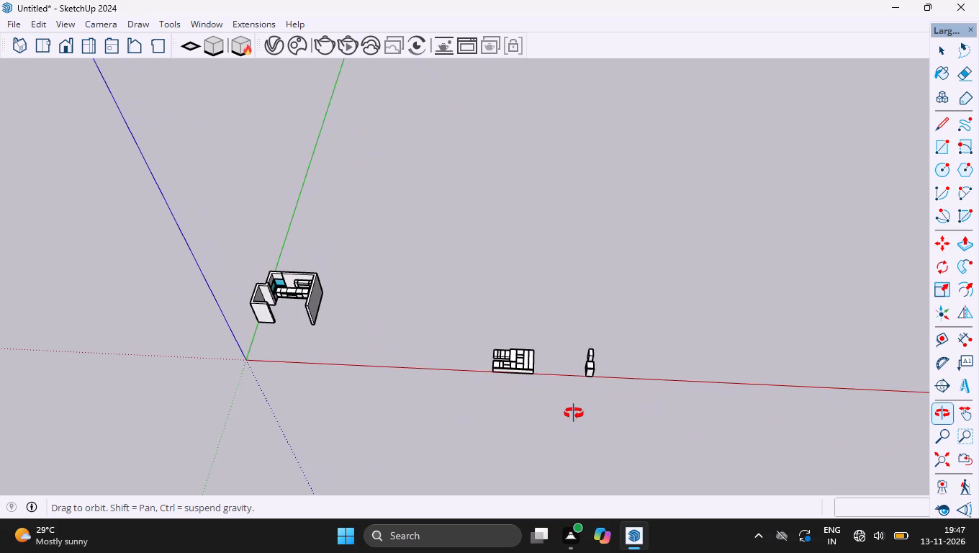
pyautogui.keyDown('ctrl'); pyautogui.scroll(9, 537, 384); pyautogui.keyUp('ctrl')
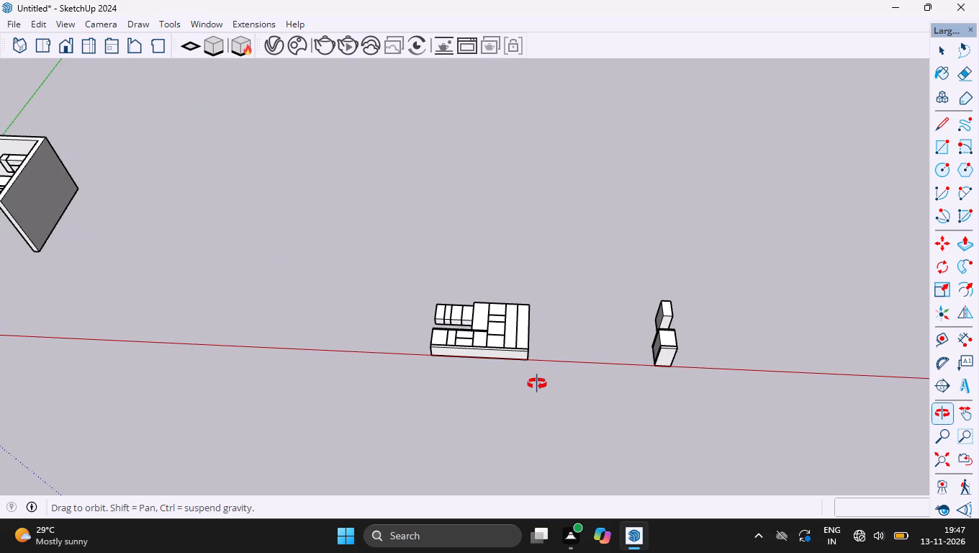
pyautogui.scroll(5, 537, 384)
pyautogui.press('space')
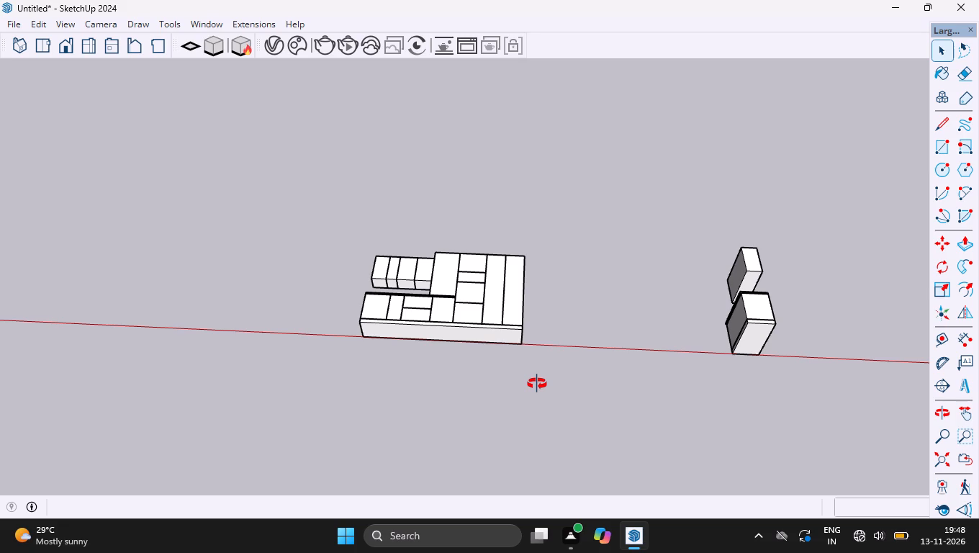
pyautogui.press('space')
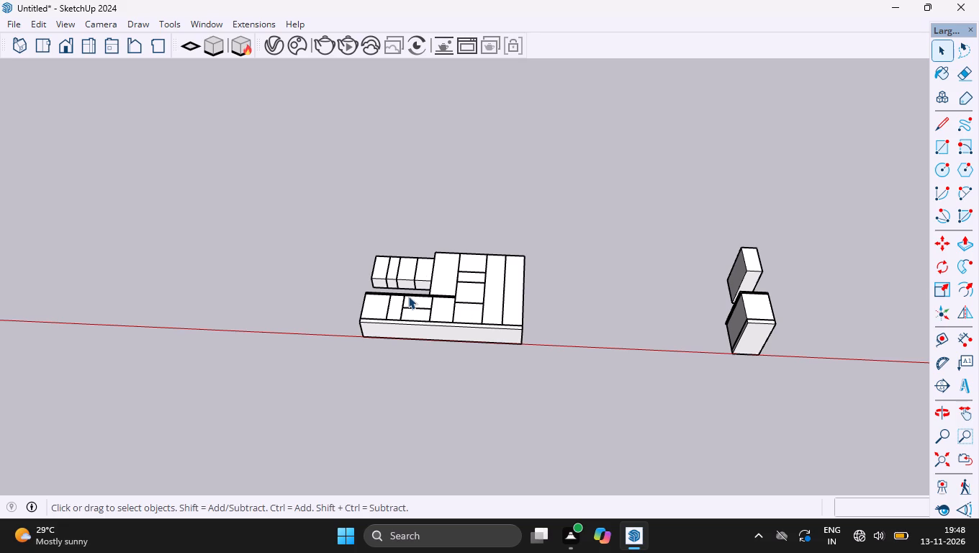
pyautogui.keyDown('ctrl'); pyautogui.scroll(16, 408, 296); pyautogui.keyUp('ctrl')
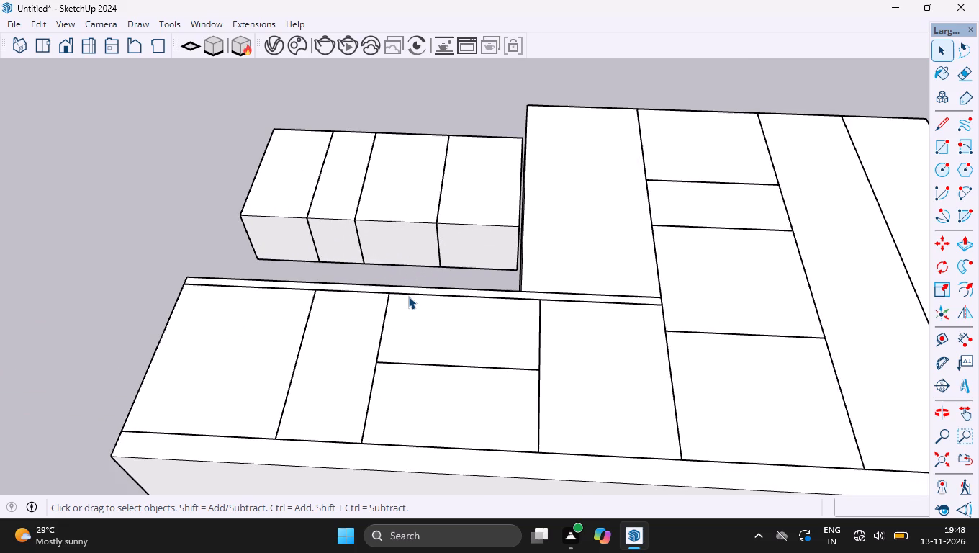
pyautogui.doubleClick(544, 297)
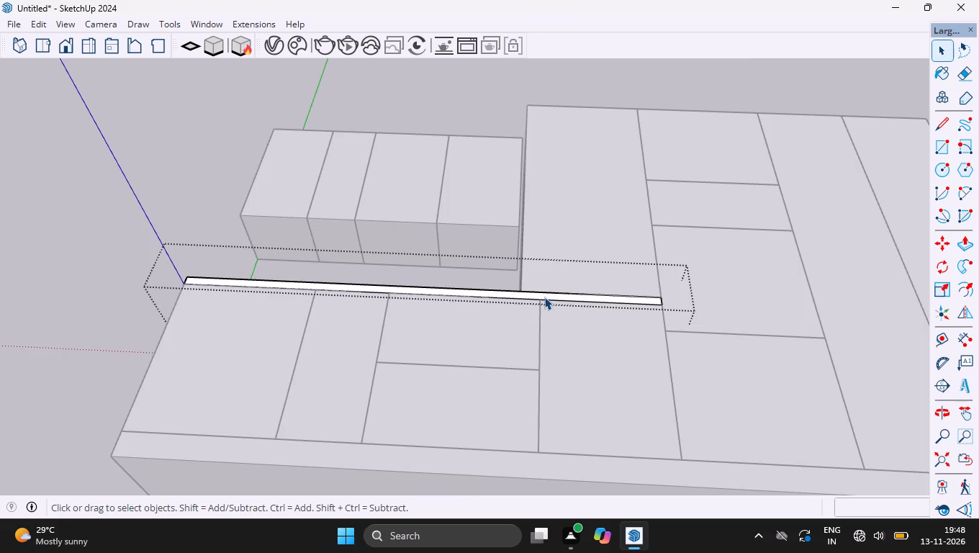
pyautogui.press('p')
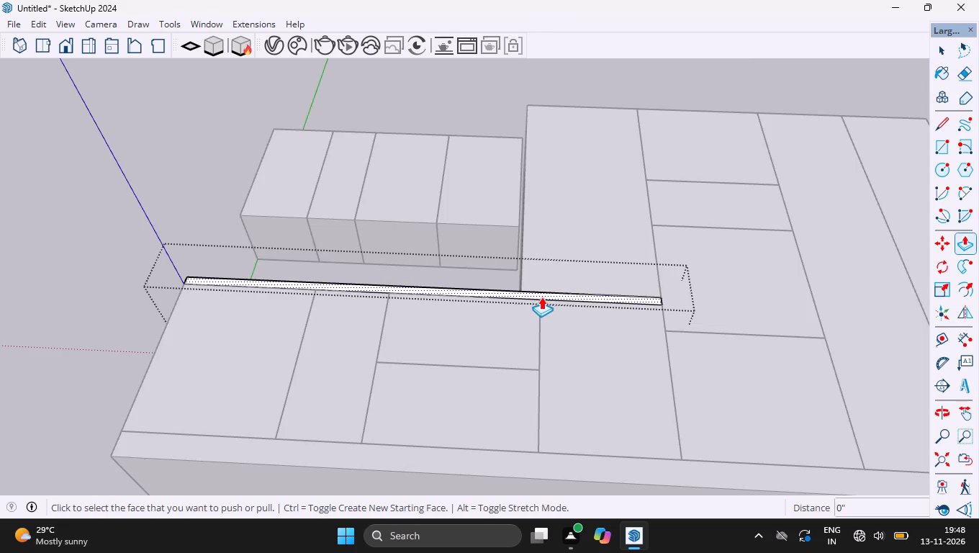
pyautogui.click(541, 297)
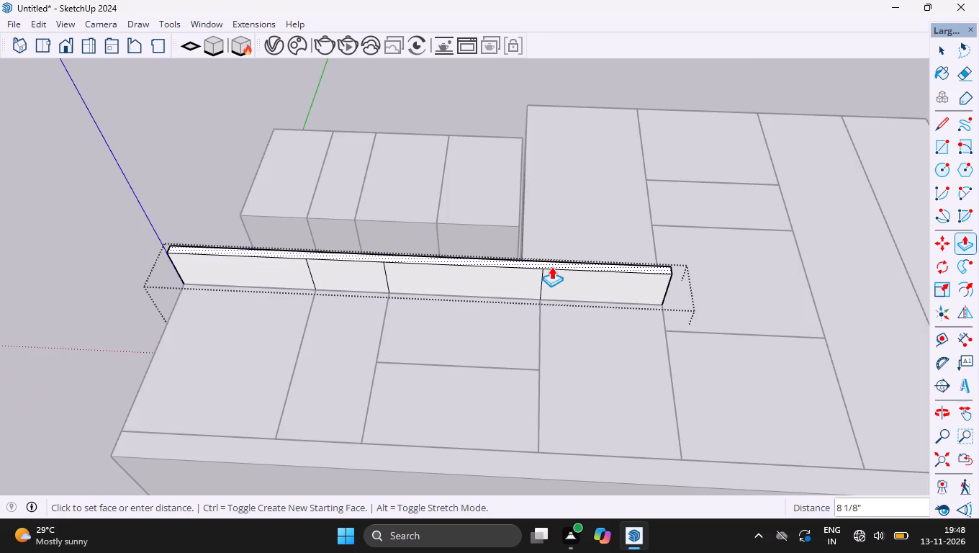
pyautogui.write('20mm')
pyautogui.press('Return')
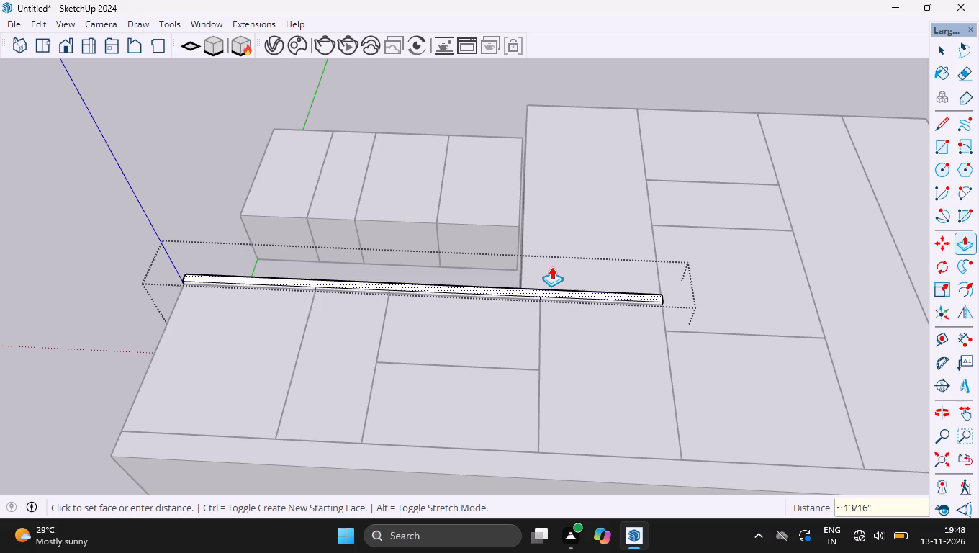
pyautogui.press('space')
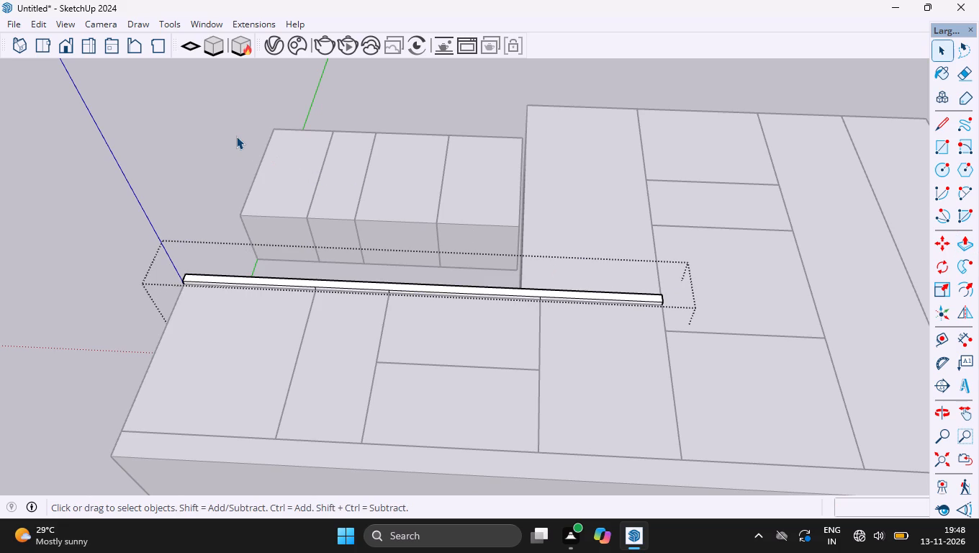
pyautogui.click(236, 136)
# Isolate the countertop strip and erase the three stray divider edges across its underside face.
pyautogui.click(309, 284)
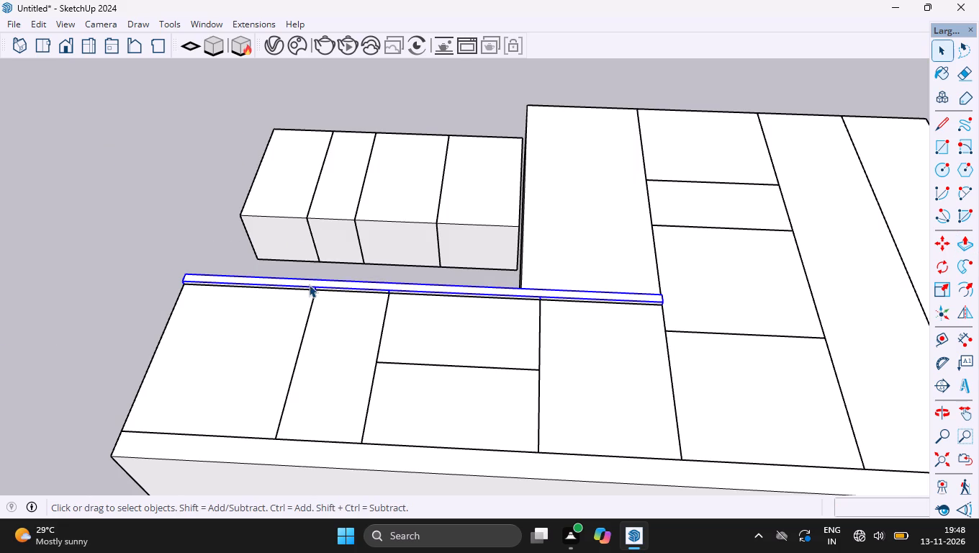
pyautogui.rightClick(309, 284)
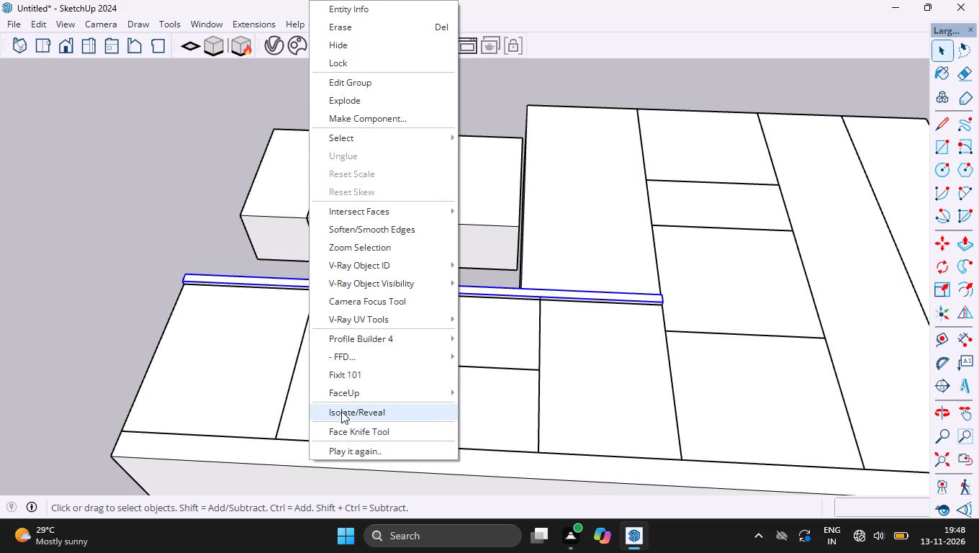
pyautogui.click(341, 411)
pyautogui.doubleClick(372, 333)
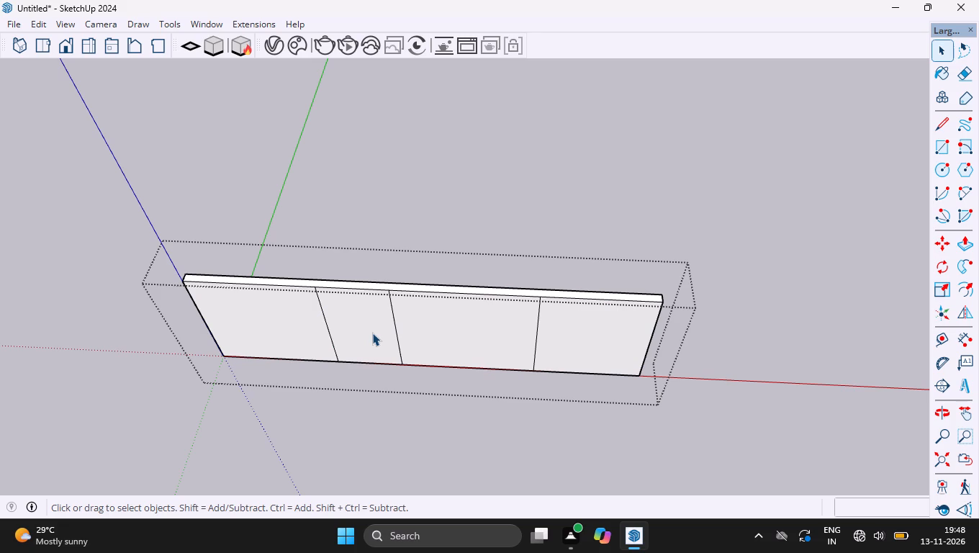
pyautogui.press('e')
pyautogui.moveTo(274, 326); pyautogui.dragTo(325, 318)
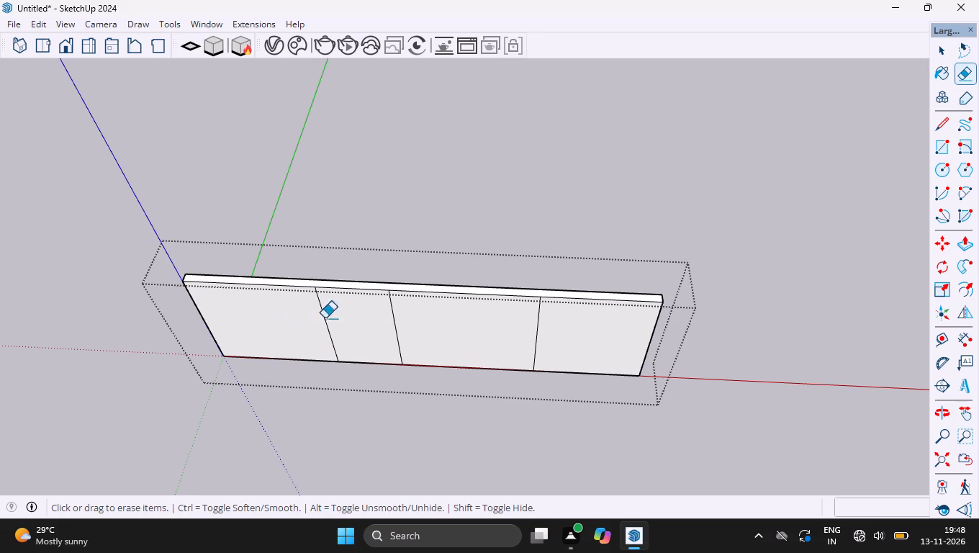
pyautogui.moveTo(325, 318); pyautogui.dragTo(570, 326)
pyautogui.press('space')
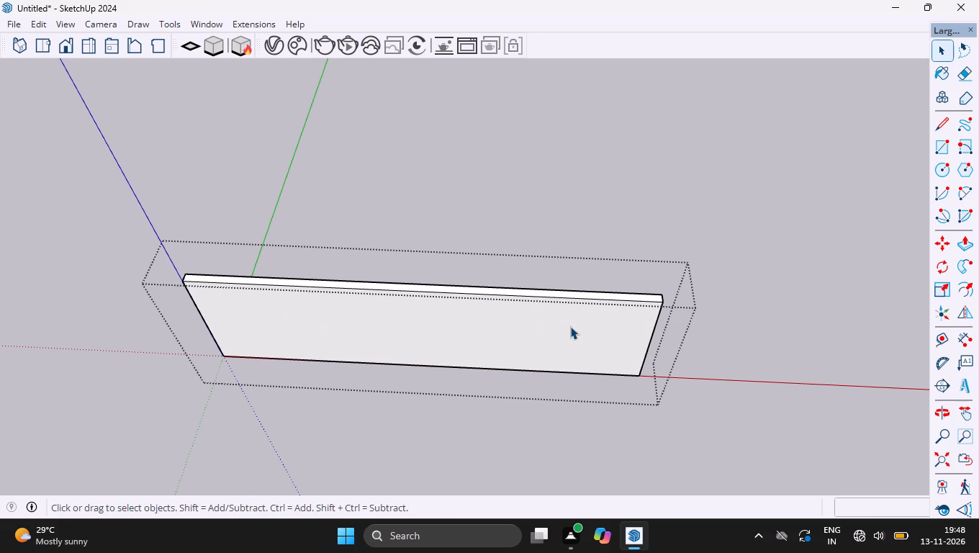
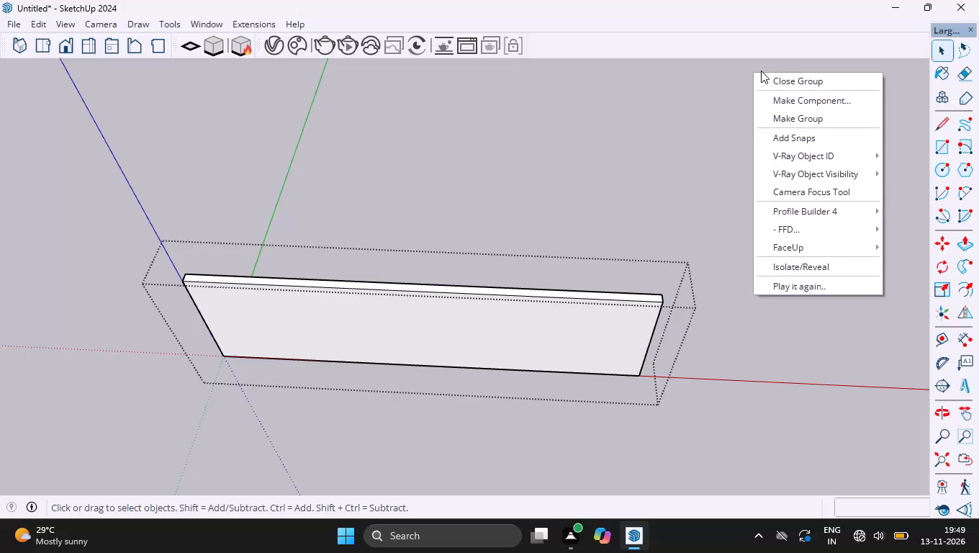
# Close the isolated countertop strip's group.
pyautogui.keyDown('shift'); pyautogui.click(761, 71); pyautogui.keyUp('shift')
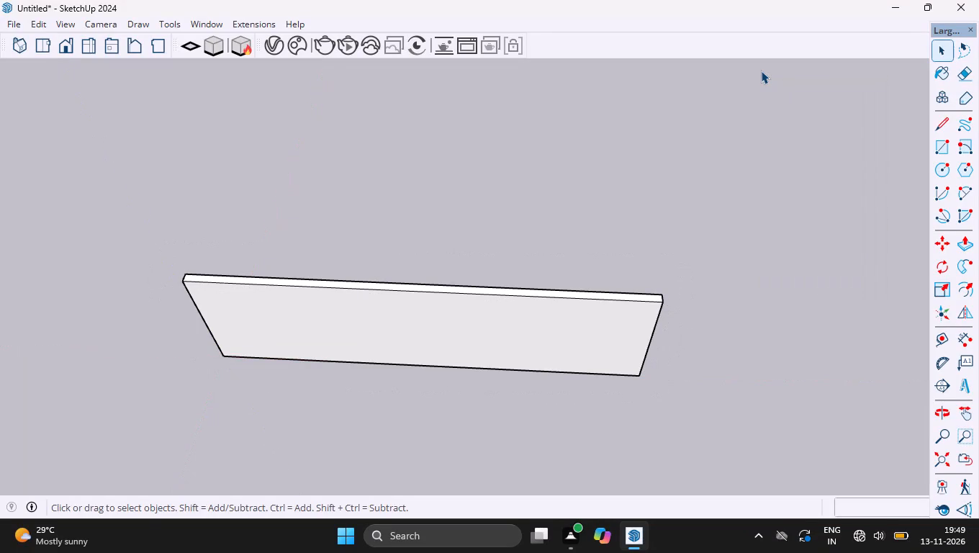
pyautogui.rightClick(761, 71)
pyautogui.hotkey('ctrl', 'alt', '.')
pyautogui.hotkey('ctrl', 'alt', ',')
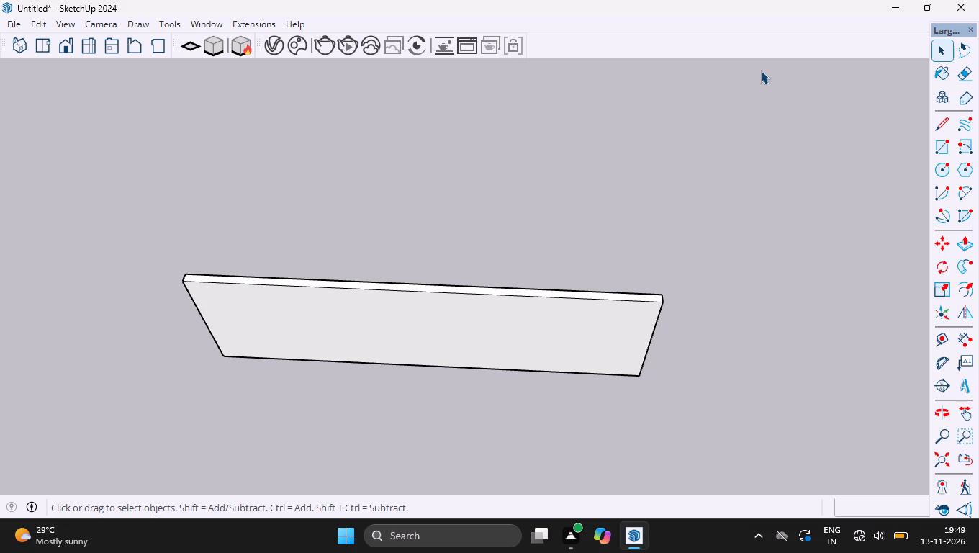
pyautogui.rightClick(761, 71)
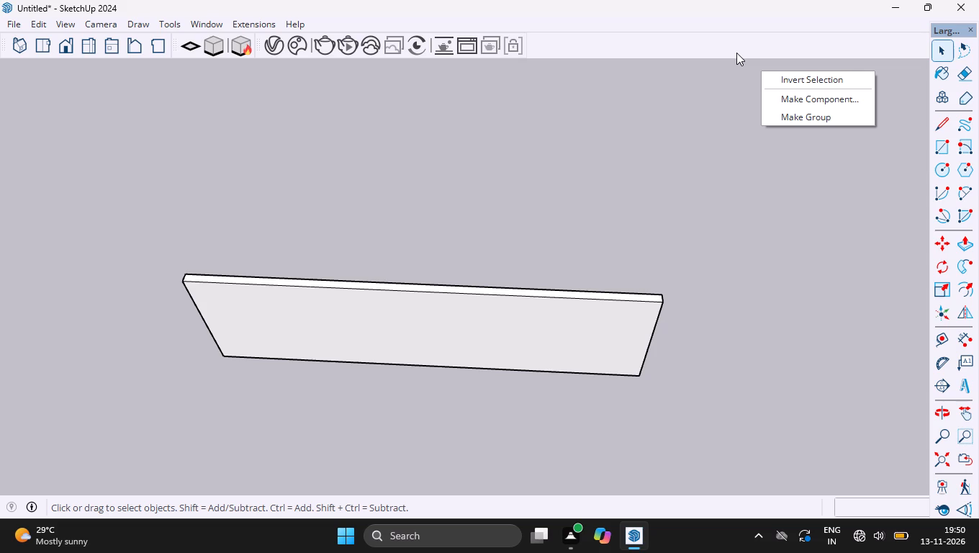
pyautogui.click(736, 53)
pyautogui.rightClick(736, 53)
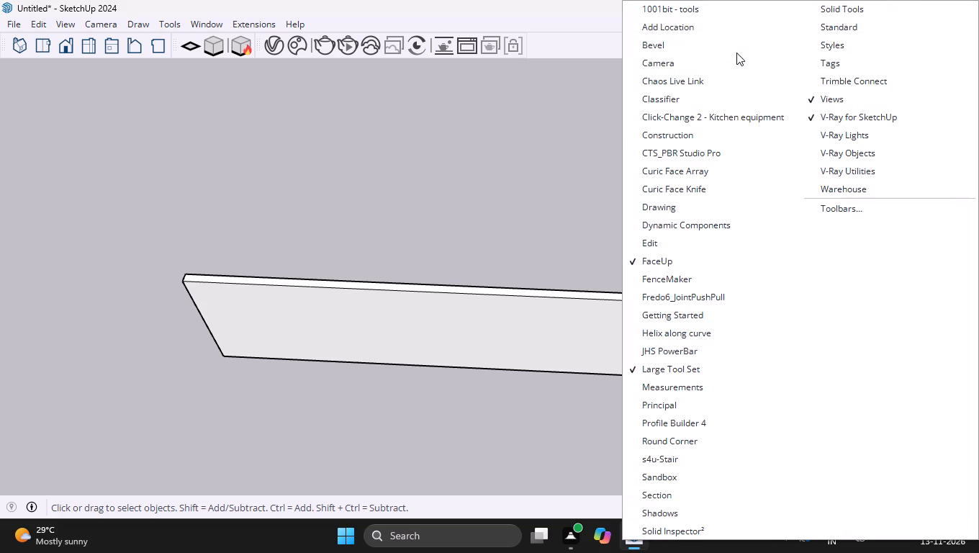
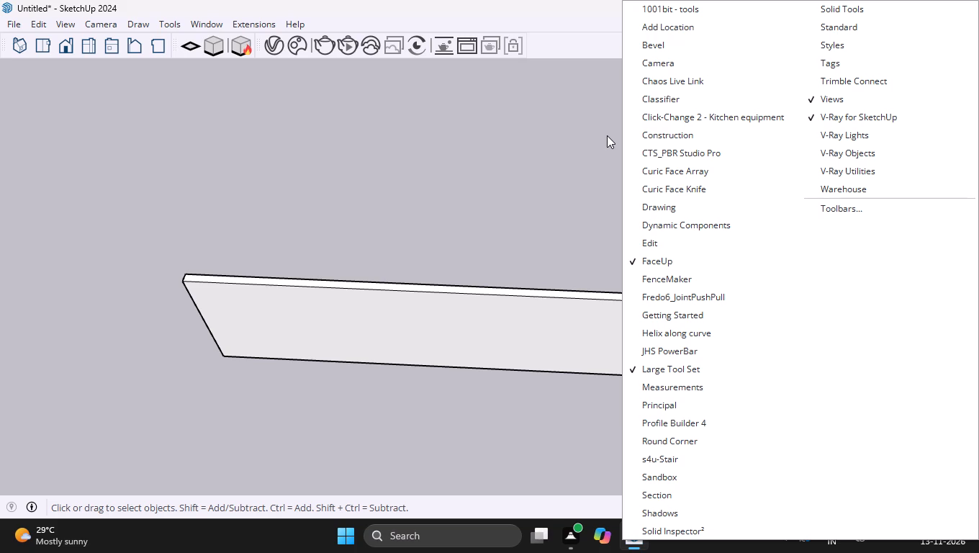
# End the countertop strip's isolation with Isolate/Reveal to bring back the surrounding kitchen cabinets, and clear the selection.
pyautogui.click(607, 135)
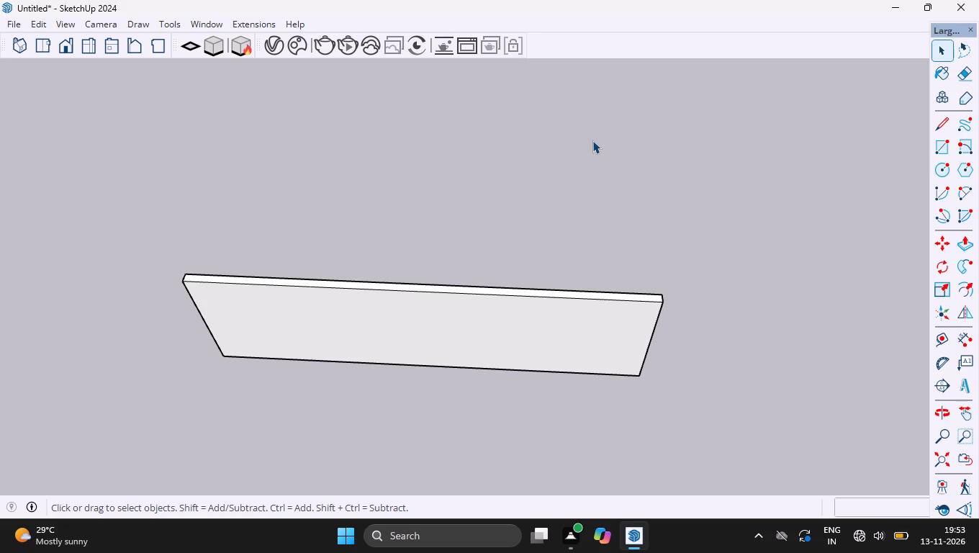
pyautogui.click(503, 314)
pyautogui.rightClick(503, 314)
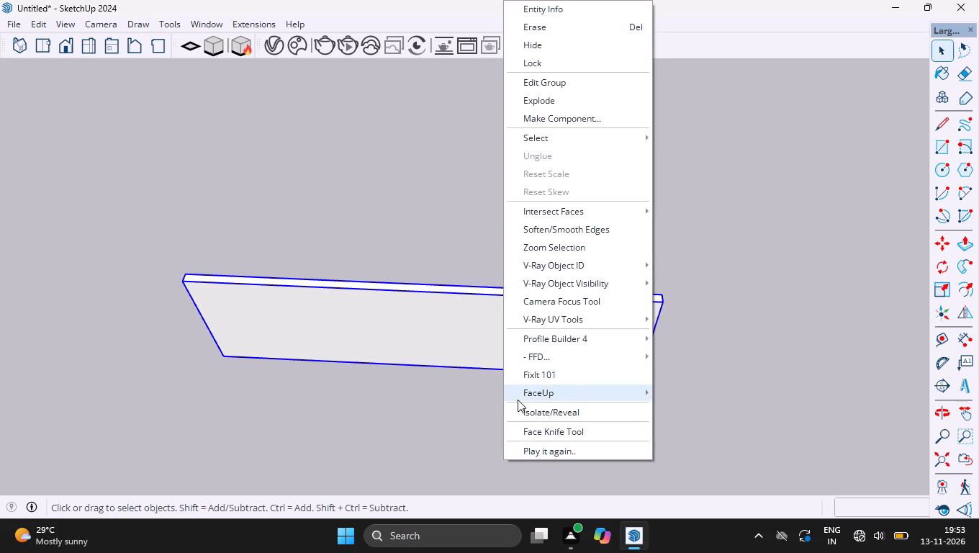
pyautogui.click(521, 411)
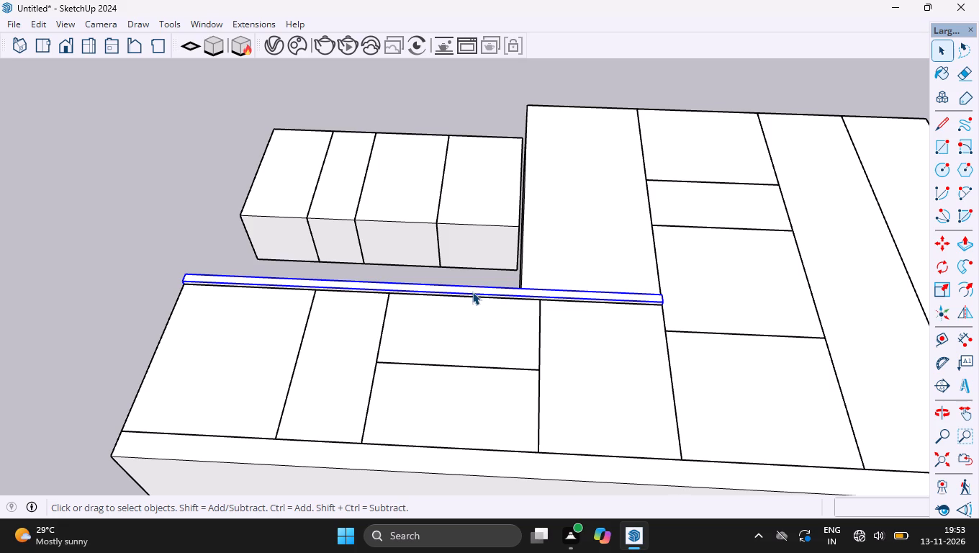
pyautogui.keyDown('ctrl'); pyautogui.scroll(-2, 284, 243); pyautogui.keyUp('ctrl')
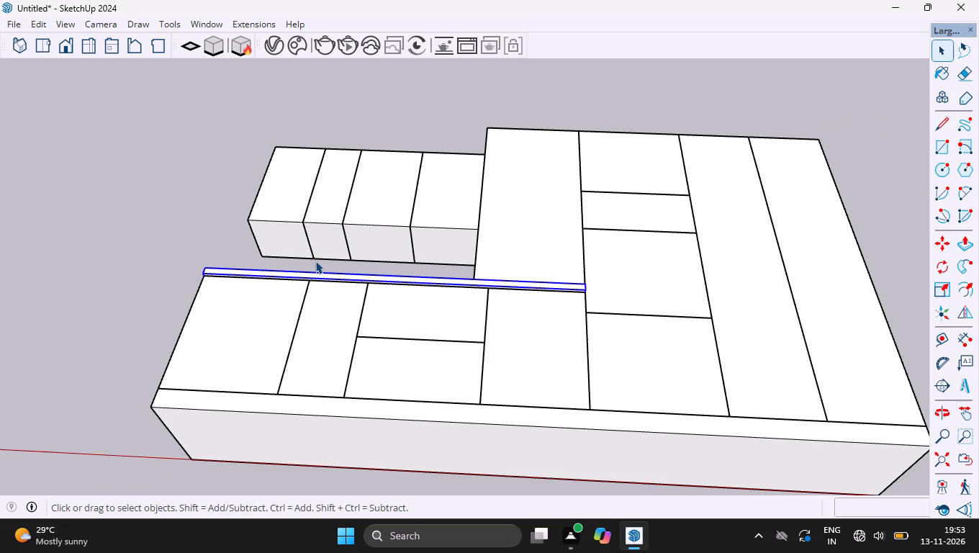
pyautogui.keyDown('ctrl'); pyautogui.scroll(-4, 315, 261); pyautogui.keyUp('ctrl')
pyautogui.click(107, 203)
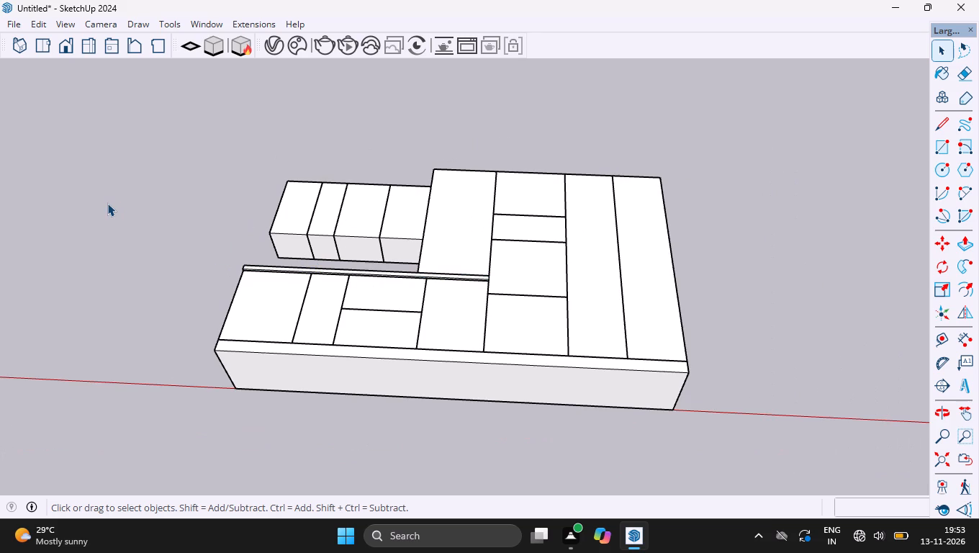
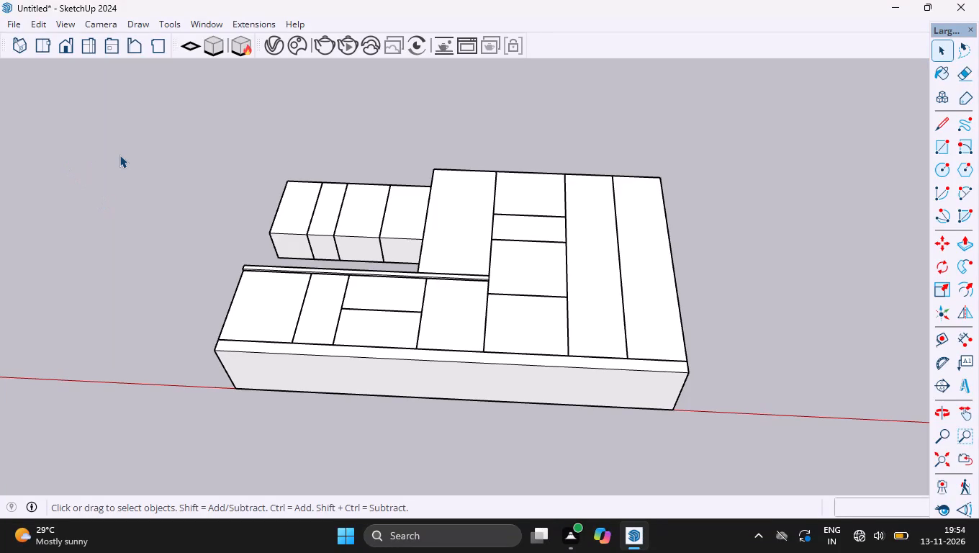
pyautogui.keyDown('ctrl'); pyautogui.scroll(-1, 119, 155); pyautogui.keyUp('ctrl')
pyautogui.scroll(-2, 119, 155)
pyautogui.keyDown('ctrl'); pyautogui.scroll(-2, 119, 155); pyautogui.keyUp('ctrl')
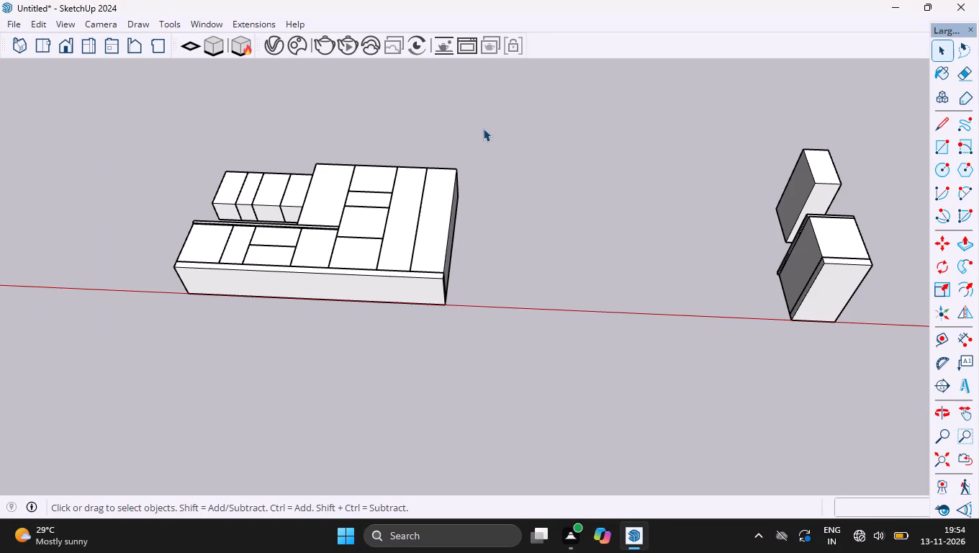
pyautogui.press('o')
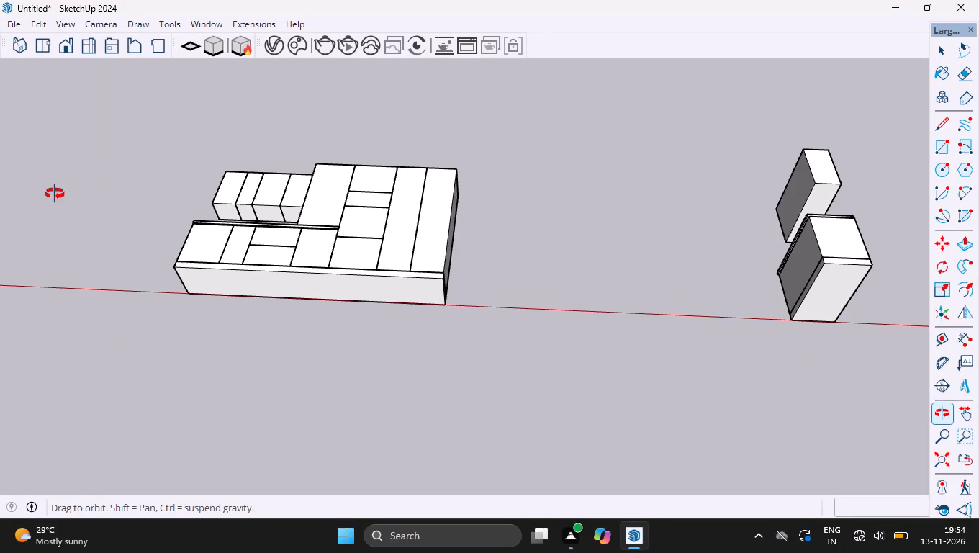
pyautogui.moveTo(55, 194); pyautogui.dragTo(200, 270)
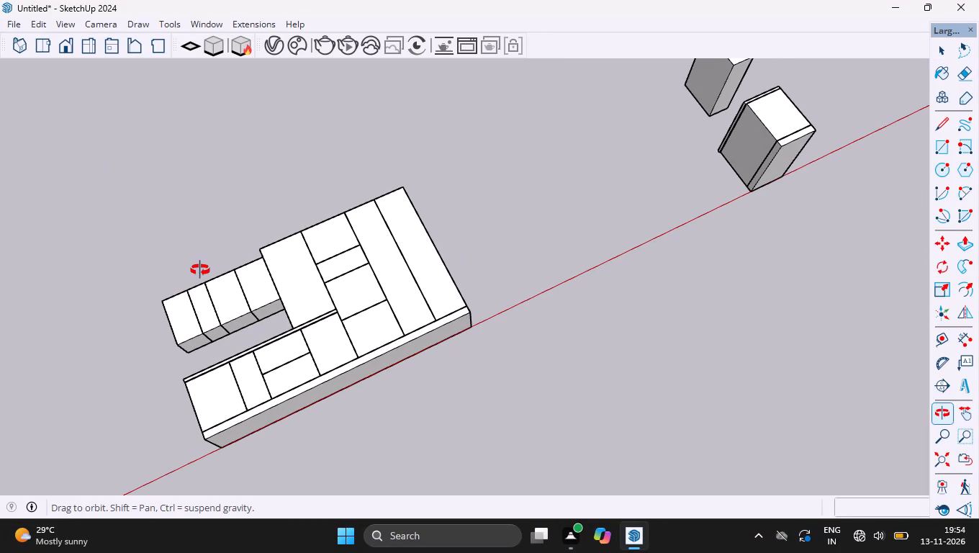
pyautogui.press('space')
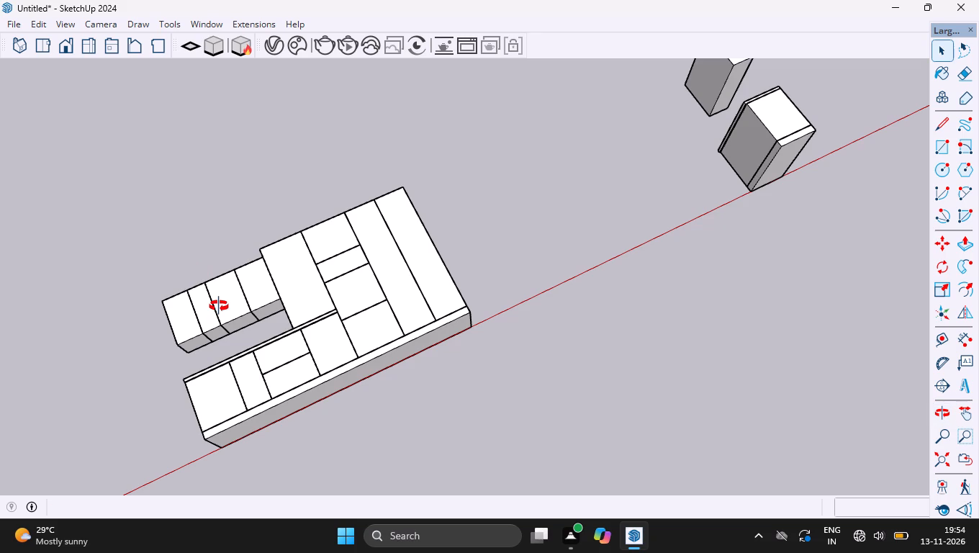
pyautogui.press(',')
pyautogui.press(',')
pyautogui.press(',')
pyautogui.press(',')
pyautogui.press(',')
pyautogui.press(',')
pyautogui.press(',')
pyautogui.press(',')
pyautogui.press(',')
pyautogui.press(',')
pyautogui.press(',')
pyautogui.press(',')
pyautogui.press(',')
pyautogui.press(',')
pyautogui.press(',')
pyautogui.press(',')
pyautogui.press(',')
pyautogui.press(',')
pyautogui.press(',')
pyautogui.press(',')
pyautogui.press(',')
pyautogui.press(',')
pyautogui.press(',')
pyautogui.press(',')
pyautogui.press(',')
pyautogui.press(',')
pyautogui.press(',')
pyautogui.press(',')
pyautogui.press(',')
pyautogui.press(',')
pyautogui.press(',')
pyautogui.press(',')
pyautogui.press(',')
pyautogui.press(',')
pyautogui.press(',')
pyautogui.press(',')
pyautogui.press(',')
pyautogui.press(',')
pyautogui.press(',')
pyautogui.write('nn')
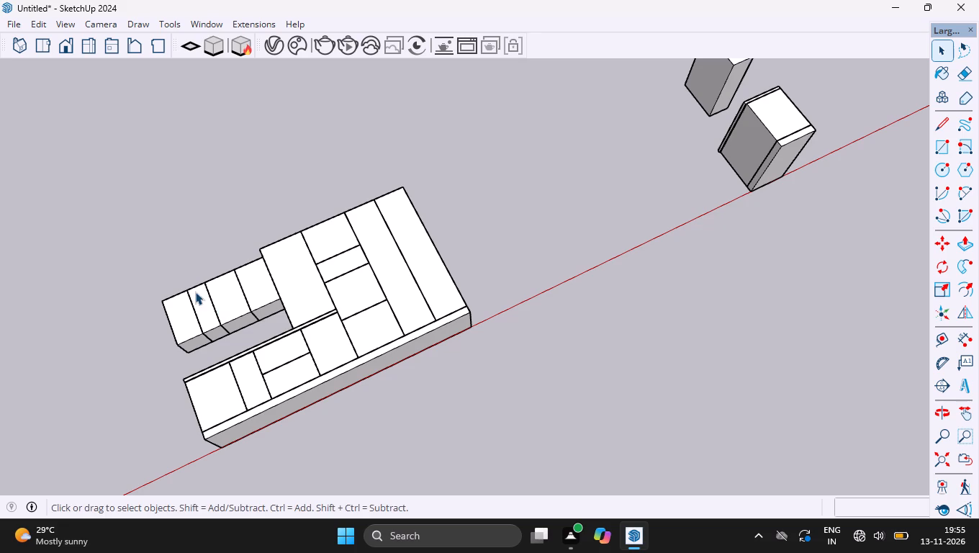
# Select the whole wide cabinet elevation and rotate it 90 degrees about the blue axis around its origin corner.
pyautogui.keyDown('ctrl'); pyautogui.scroll(-2, 212, 329); pyautogui.keyUp('ctrl')
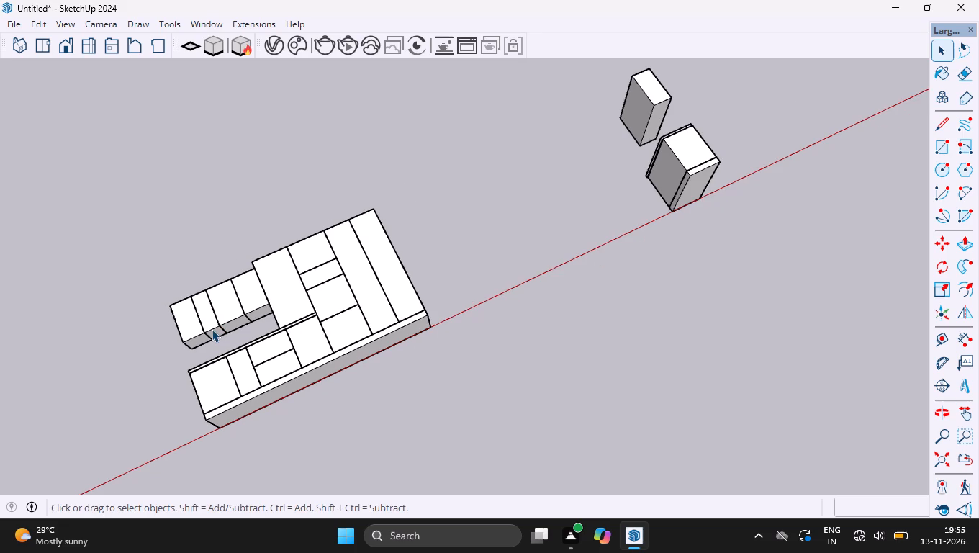
pyautogui.keyDown('ctrl'); pyautogui.scroll(-4, 153, 343); pyautogui.keyUp('ctrl')
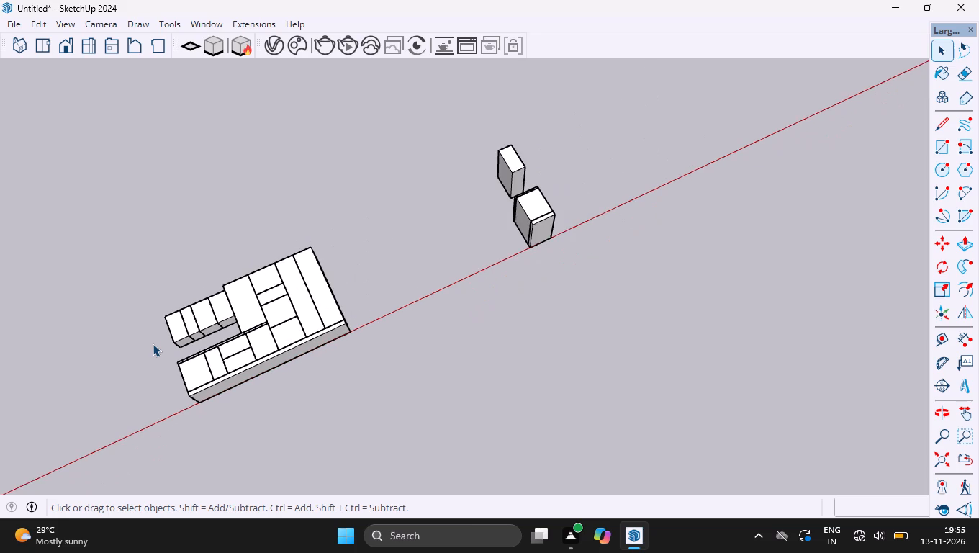
pyautogui.keyDown('ctrl'); pyautogui.scroll(4, 136, 317); pyautogui.keyUp('ctrl')
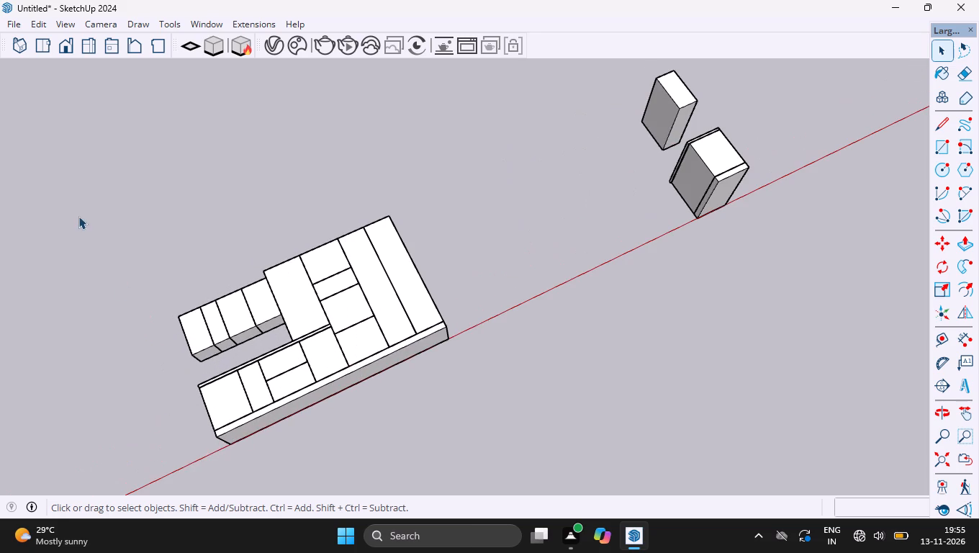
pyautogui.moveTo(60, 191); pyautogui.dragTo(499, 435)
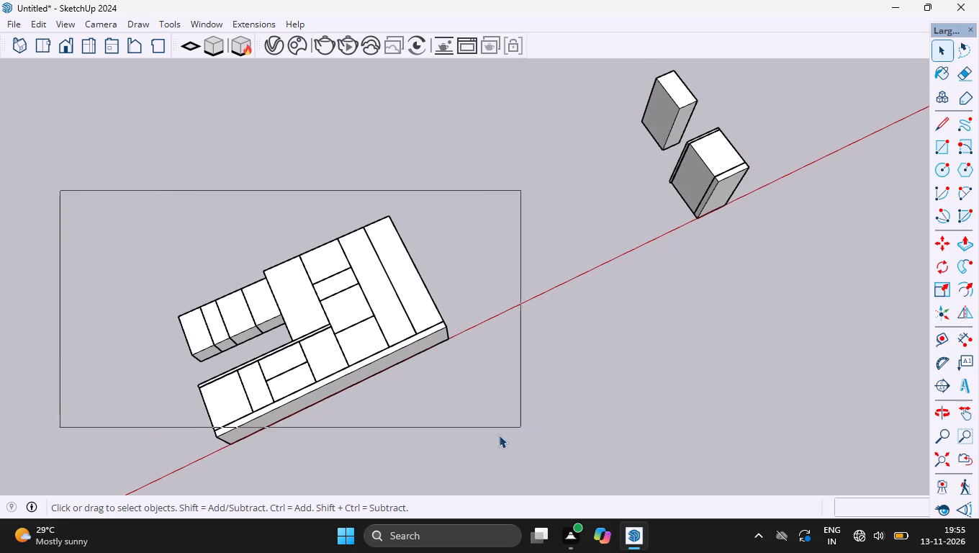
pyautogui.moveTo(499, 435); pyautogui.dragTo(480, 474)
pyautogui.press('o')
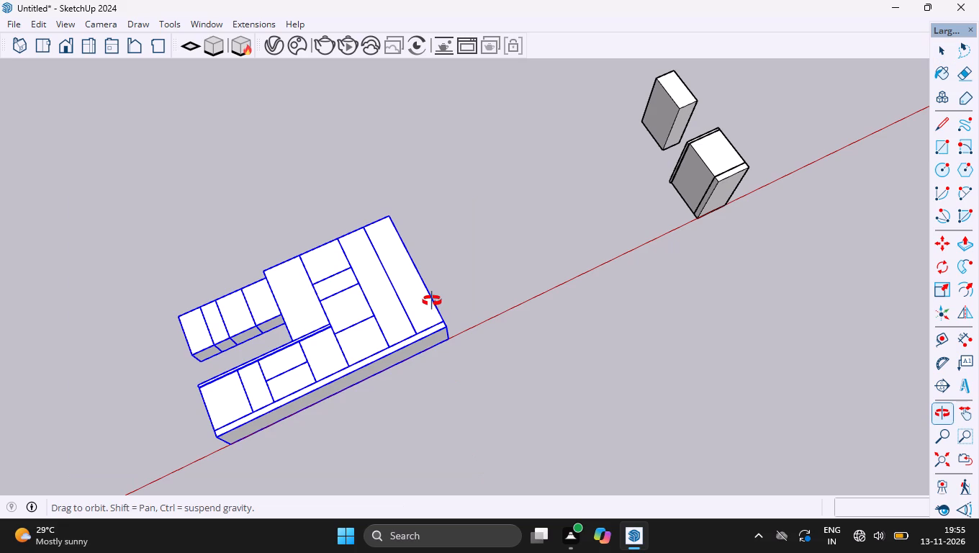
pyautogui.moveTo(443, 292); pyautogui.dragTo(310, 365)
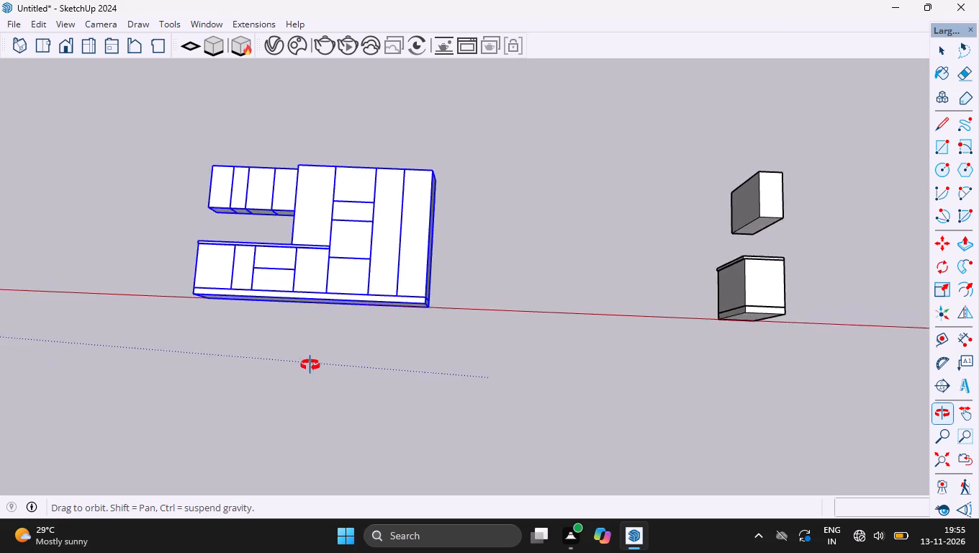
pyautogui.moveTo(310, 365); pyautogui.dragTo(296, 384)
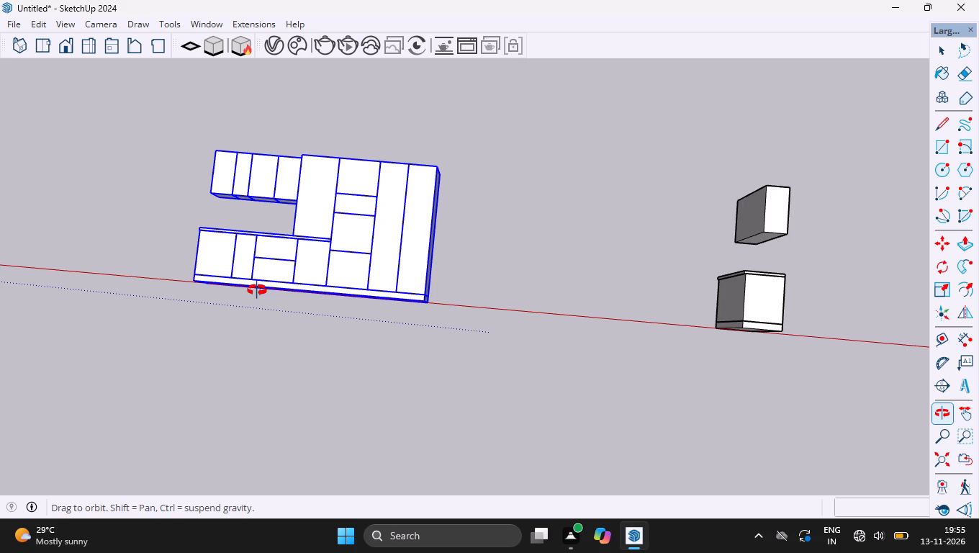
pyautogui.press('space')
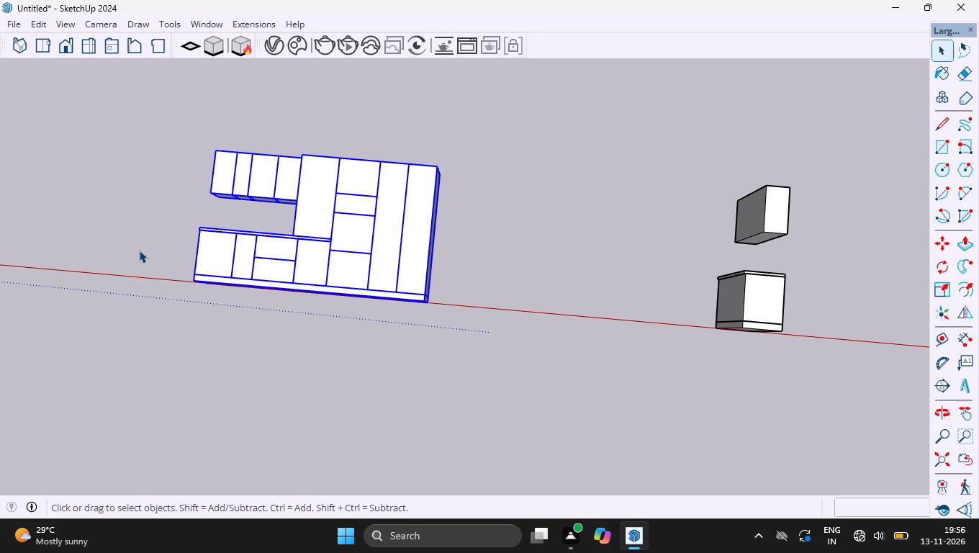
pyautogui.press('o')
pyautogui.moveTo(82, 219); pyautogui.dragTo(72, 179)
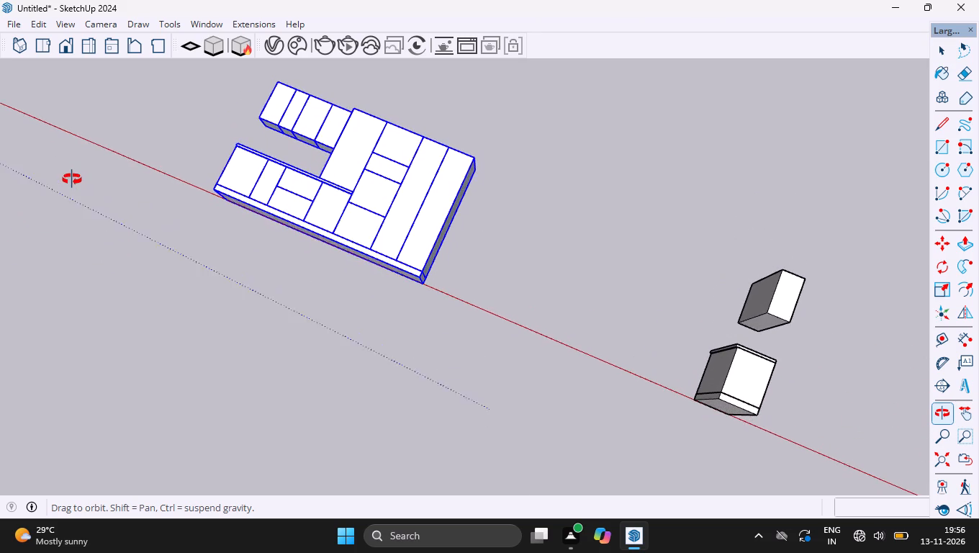
pyautogui.moveTo(72, 179); pyautogui.dragTo(72, 177)
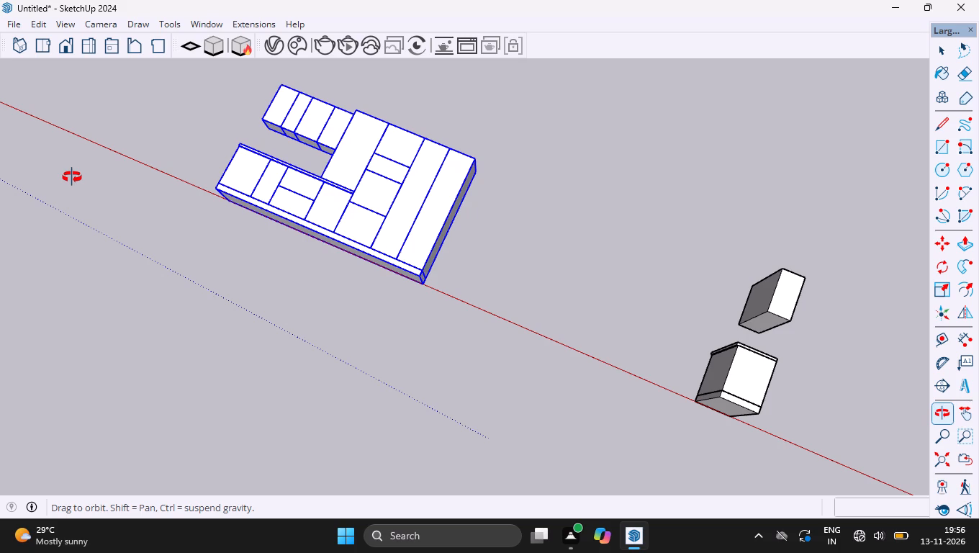
pyautogui.moveTo(68, 175); pyautogui.dragTo(84, 194)
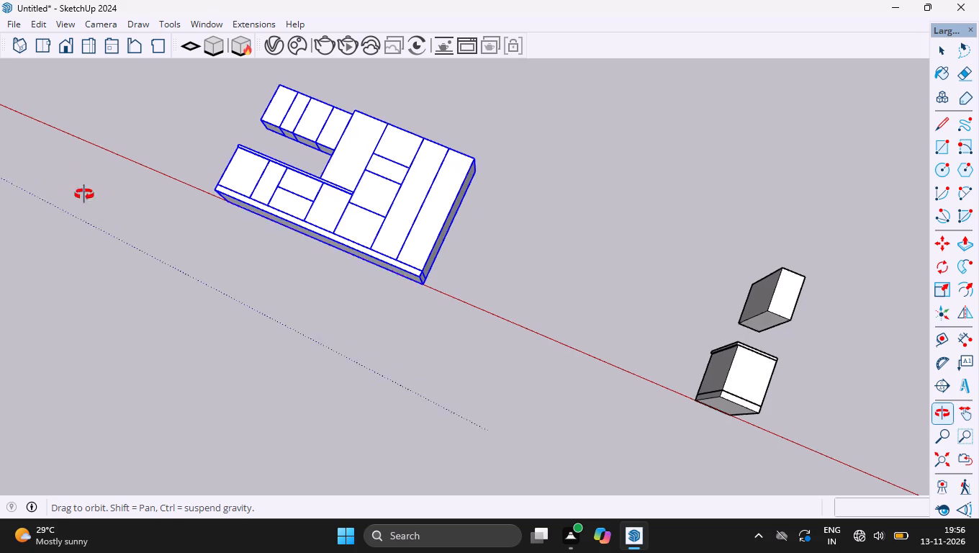
pyautogui.moveTo(84, 194); pyautogui.dragTo(213, 115)
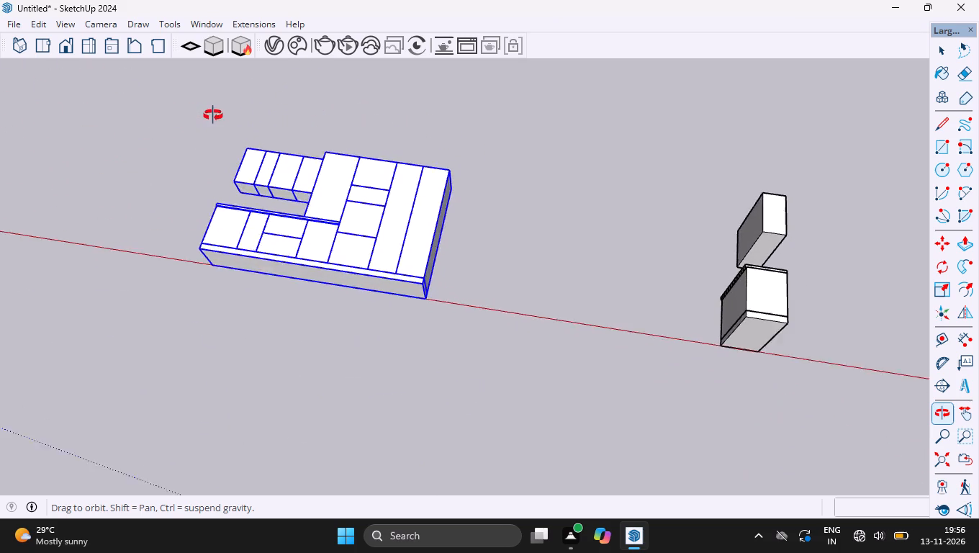
pyautogui.moveTo(213, 115); pyautogui.dragTo(238, 143)
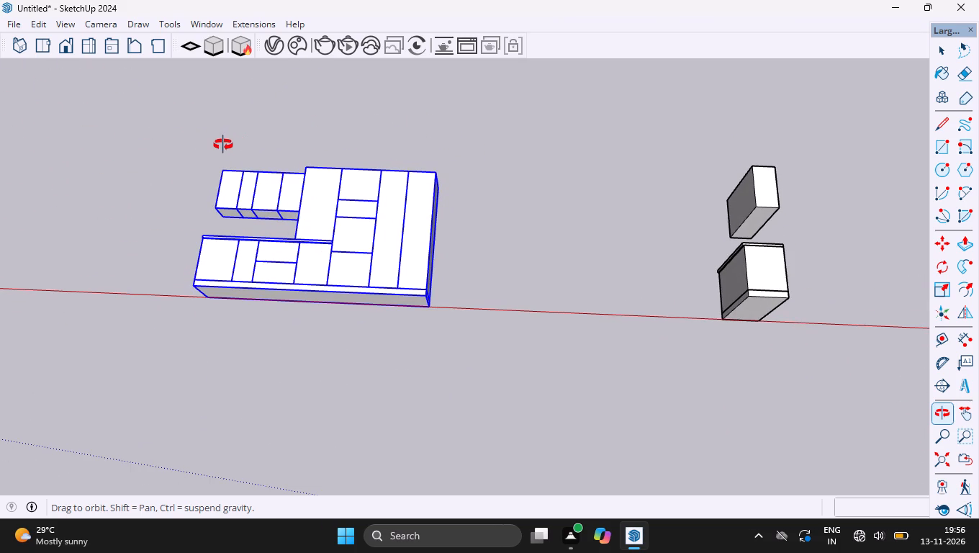
pyautogui.keyDown('ctrl'); pyautogui.scroll(5, 215, 179); pyautogui.keyUp('ctrl')
pyautogui.press('space')
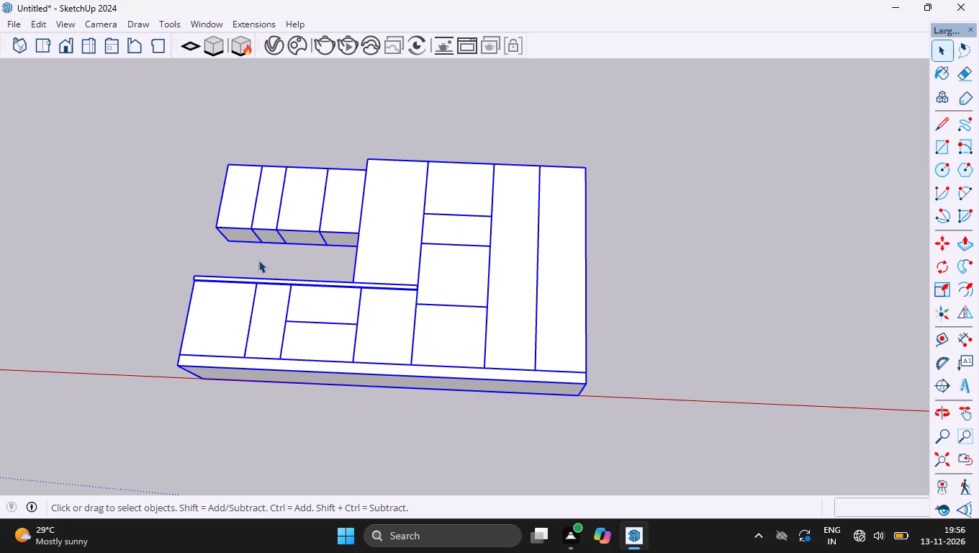
pyautogui.keyDown('ctrl'); pyautogui.scroll(2, 258, 261); pyautogui.keyUp('ctrl')
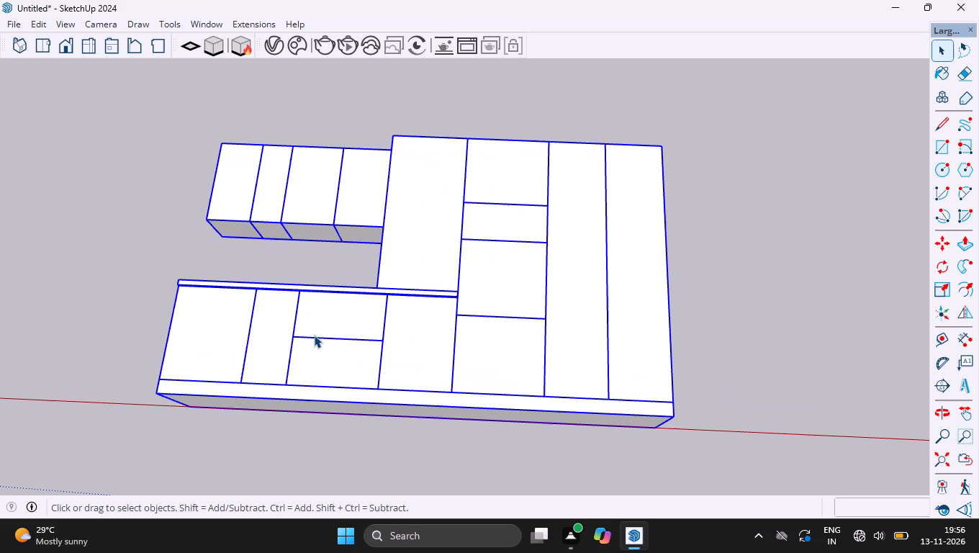
pyautogui.keyDown('ctrl'); pyautogui.scroll(-2, 314, 335); pyautogui.keyUp('ctrl')
pyautogui.press('q')
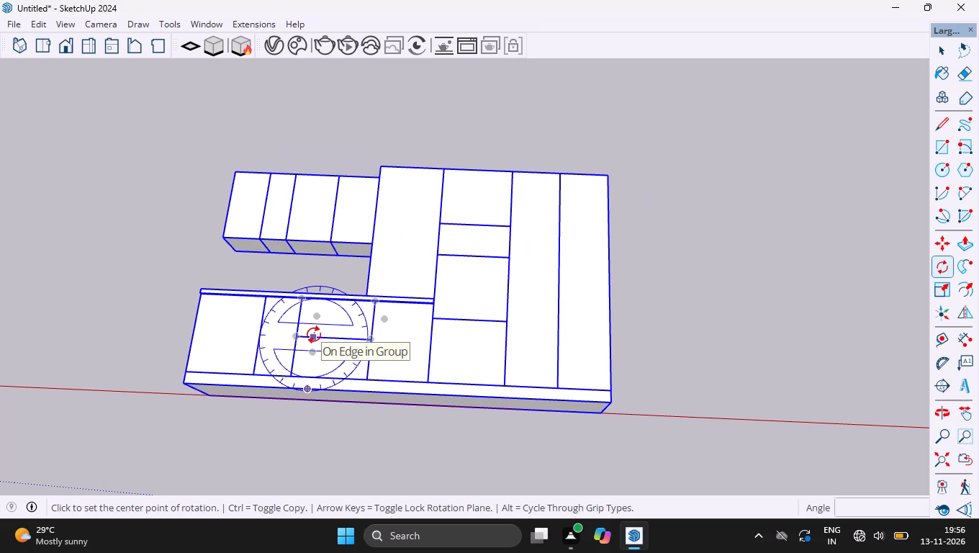
pyautogui.click(210, 397)
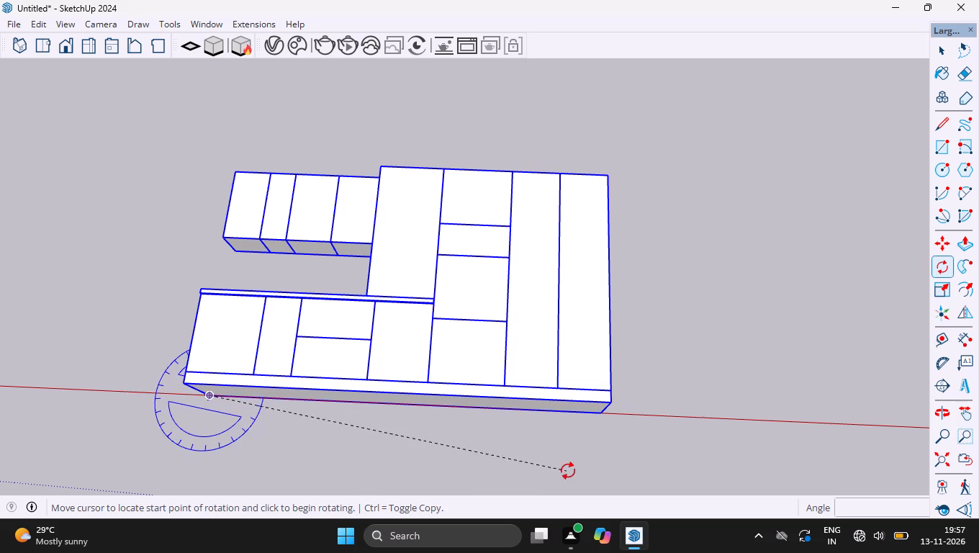
pyautogui.click(600, 416)
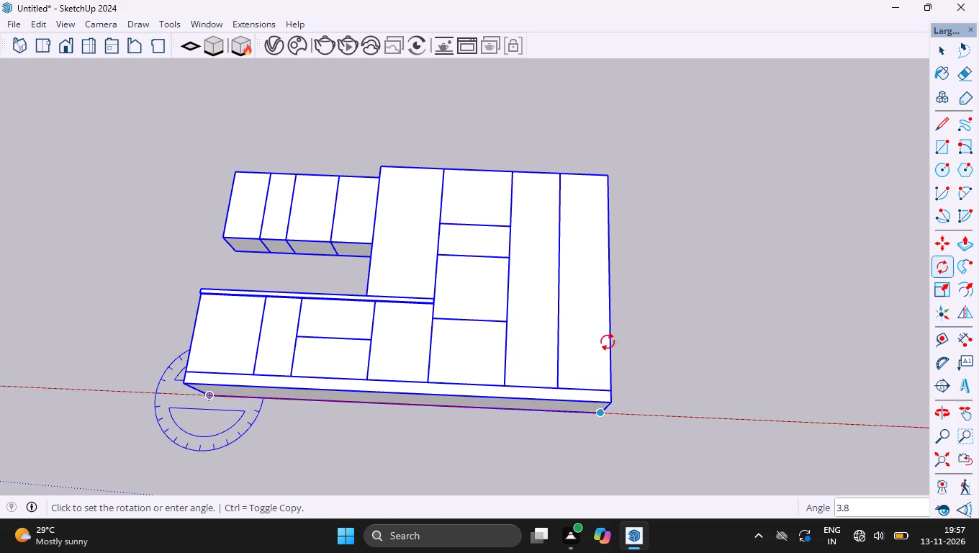
pyautogui.write('90')
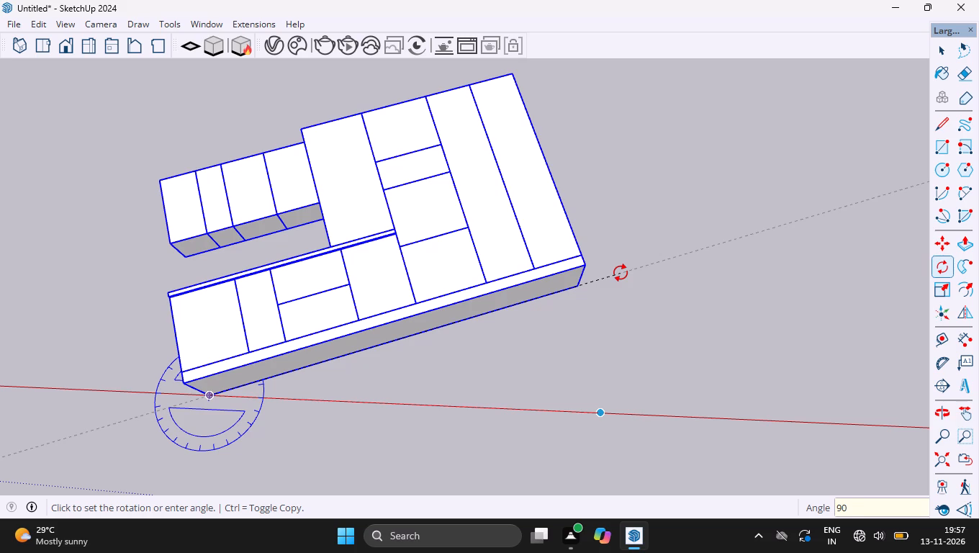
pyautogui.press('Return')
# Rotate the selected cabinet elevation another 90 degrees about the green axis around its origin corner.
pyautogui.keyDown('ctrl'); pyautogui.scroll(-7, 433, 316); pyautogui.keyUp('ctrl')
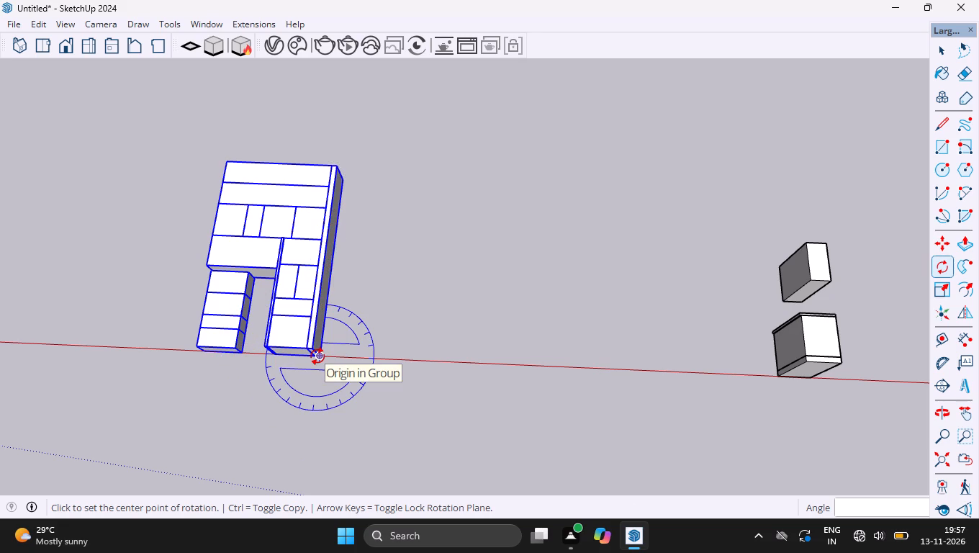
pyautogui.press('Left')
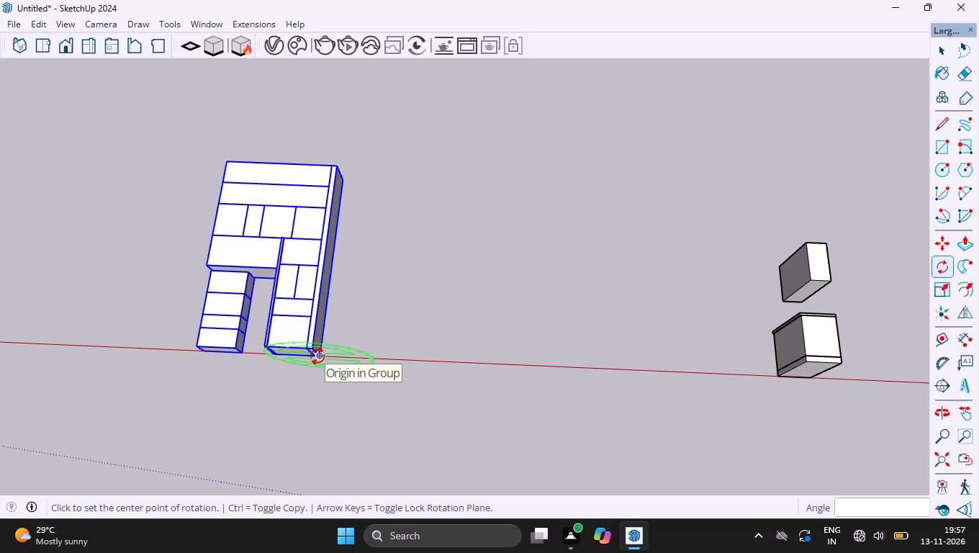
pyautogui.click(317, 356)
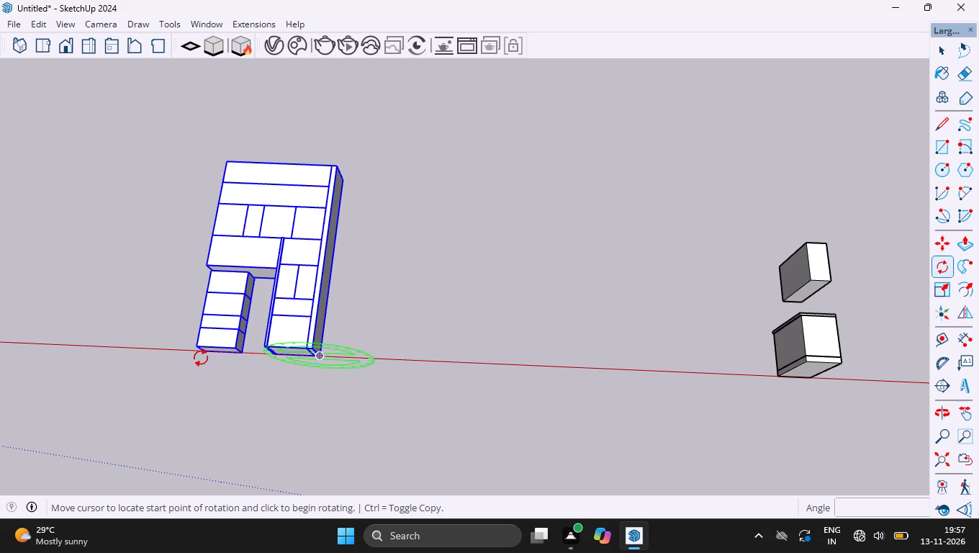
pyautogui.click(202, 352)
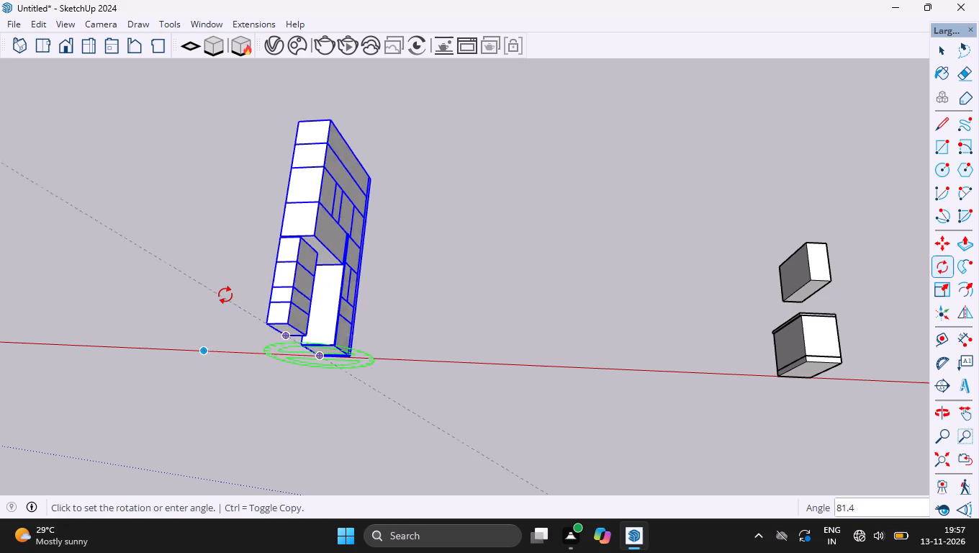
pyautogui.write('90')
pyautogui.press('Return')
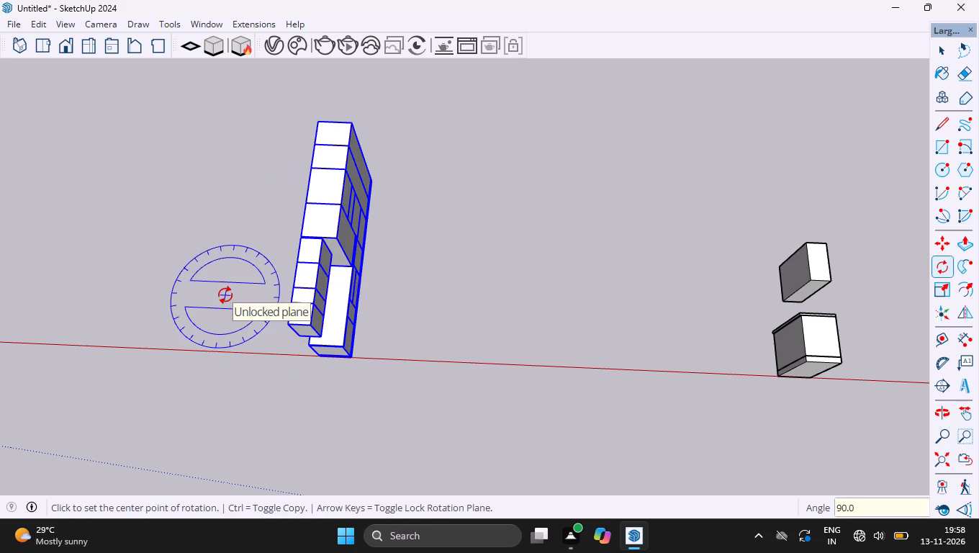
pyautogui.press('space')
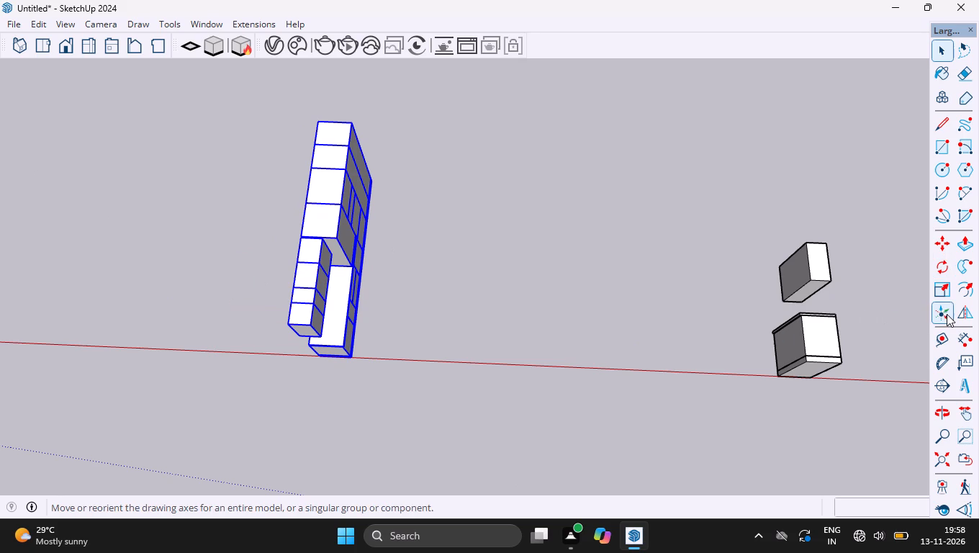
# Flip the selected wide cabinet elevation across its red plane and its green plane.
pyautogui.click(957, 308)
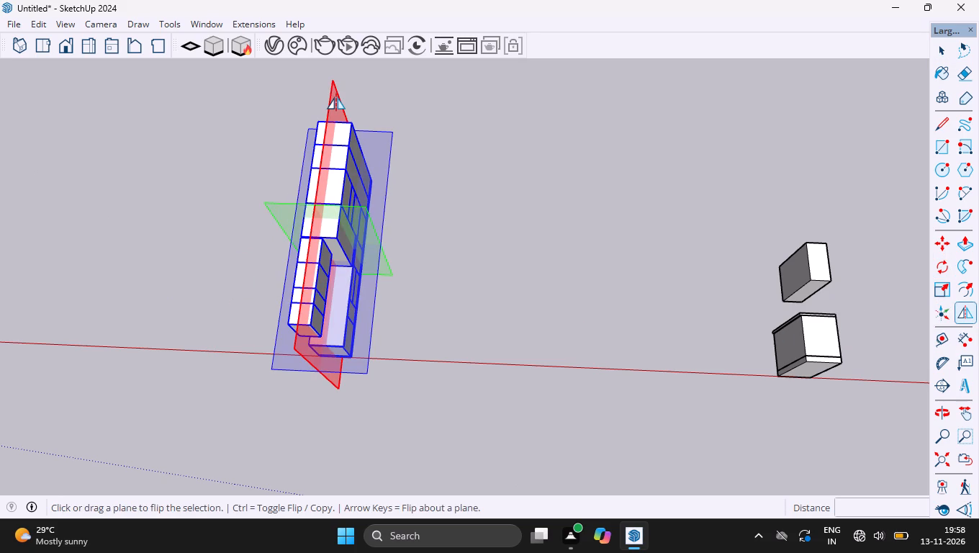
pyautogui.click(336, 97)
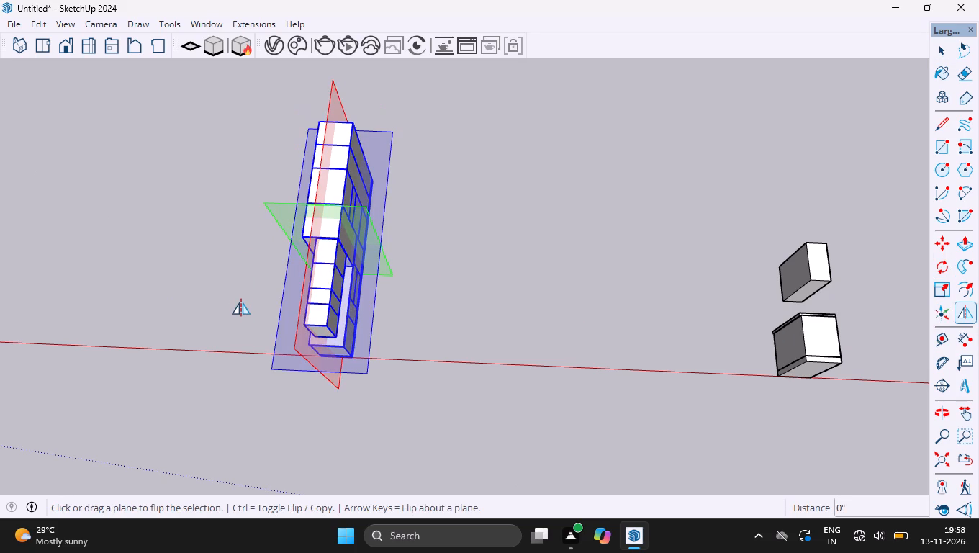
pyautogui.click(284, 223)
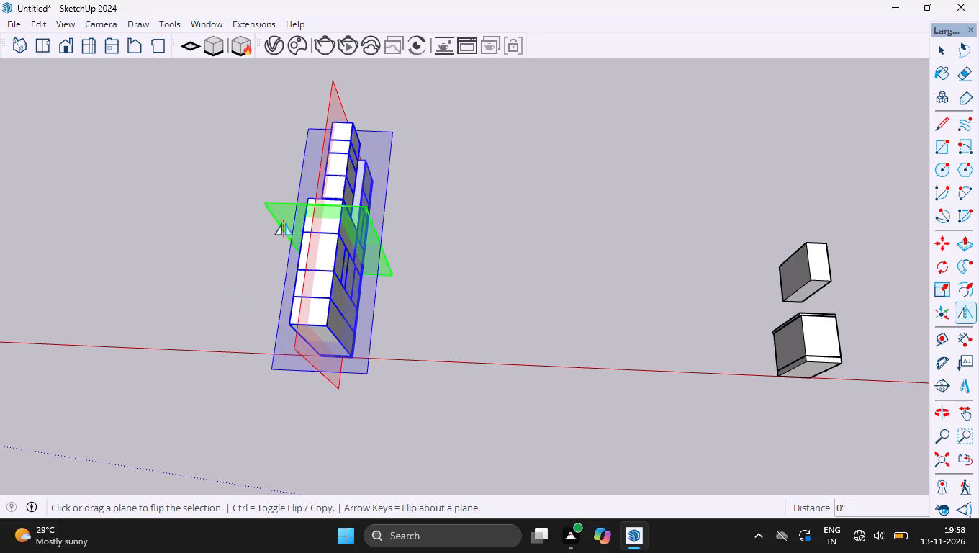
pyautogui.click(327, 118)
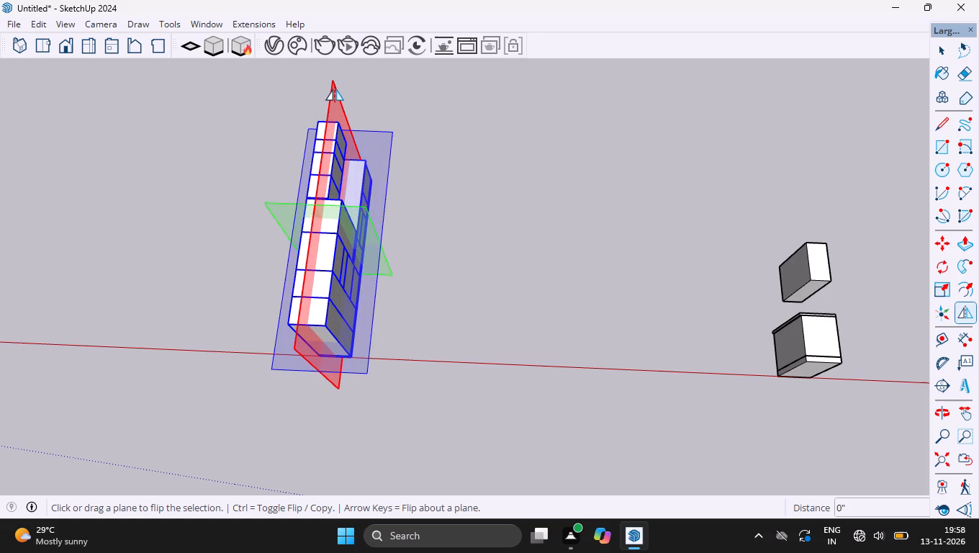
pyautogui.click(335, 89)
pyautogui.press('space')
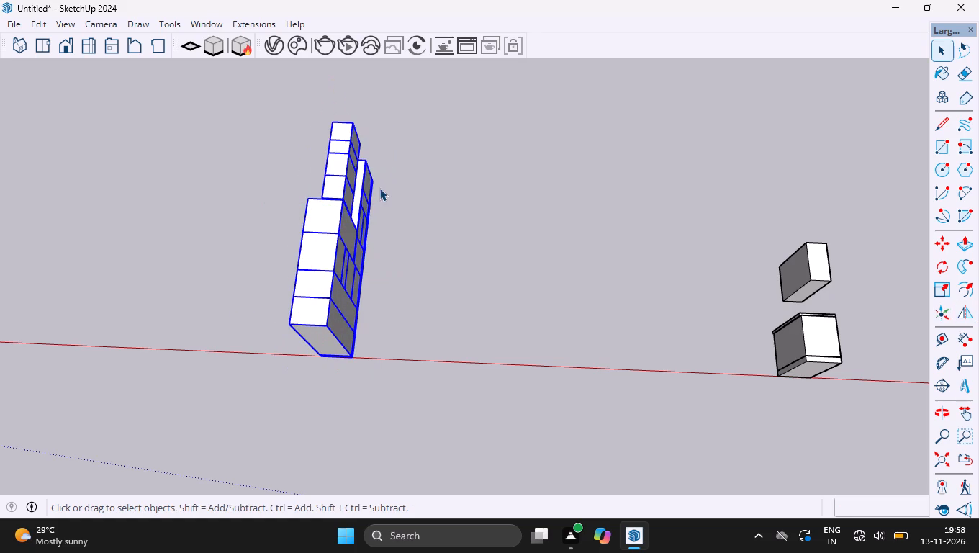
# Move the flipped wide cabinet elevation by its bottom corner onto the bottom inner corner at the room's side wall end, without copying it.
pyautogui.press('m')
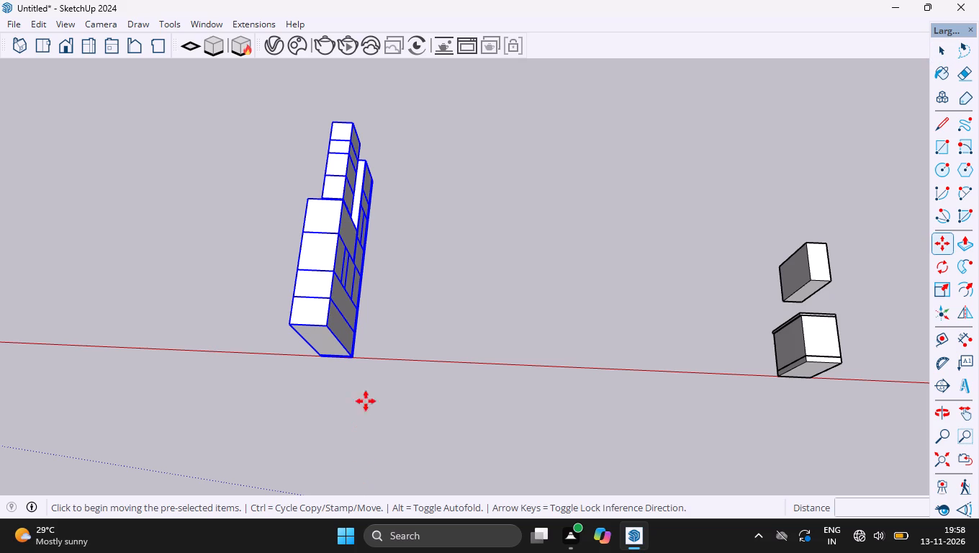
pyautogui.keyDown('ctrl'); pyautogui.scroll(4, 374, 363); pyautogui.keyUp('ctrl')
pyautogui.keyDown('ctrl'); pyautogui.scroll(6, 298, 308); pyautogui.keyUp('ctrl')
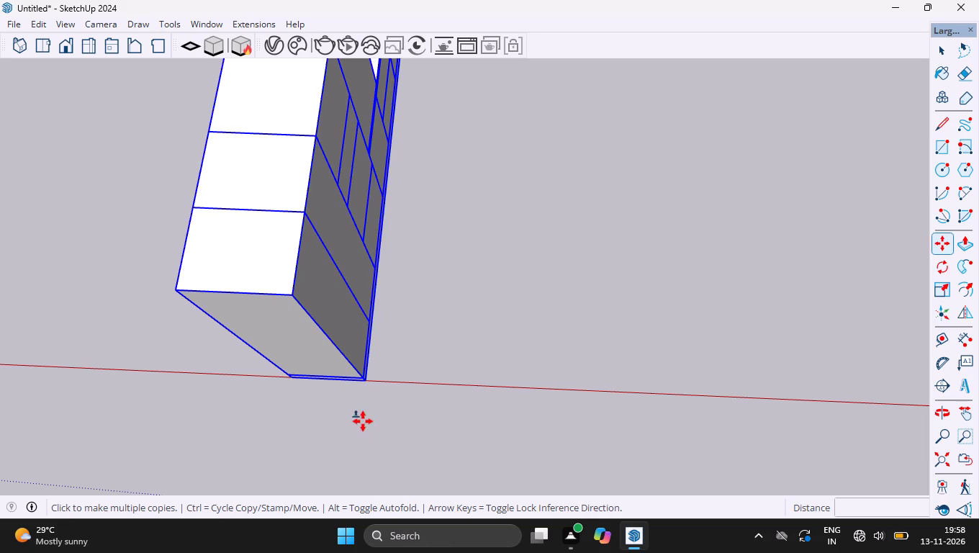
pyautogui.keyDown('ctrl'); pyautogui.scroll(17, 360, 390); pyautogui.keyUp('ctrl')
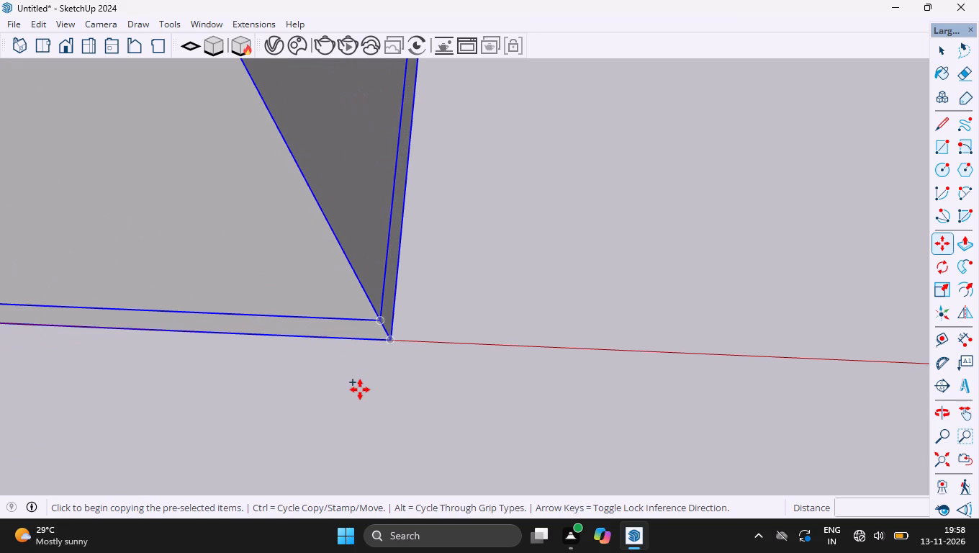
pyautogui.click(387, 339)
pyautogui.keyDown('ctrl'); pyautogui.scroll(-4, 564, 240); pyautogui.keyUp('ctrl')
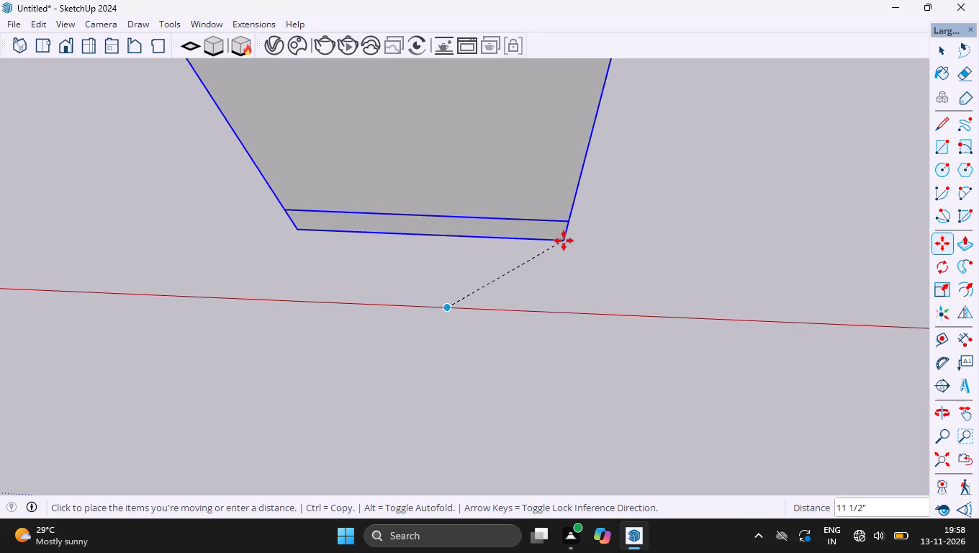
pyautogui.keyDown('ctrl'); pyautogui.scroll(-18, 564, 240); pyautogui.keyUp('ctrl')
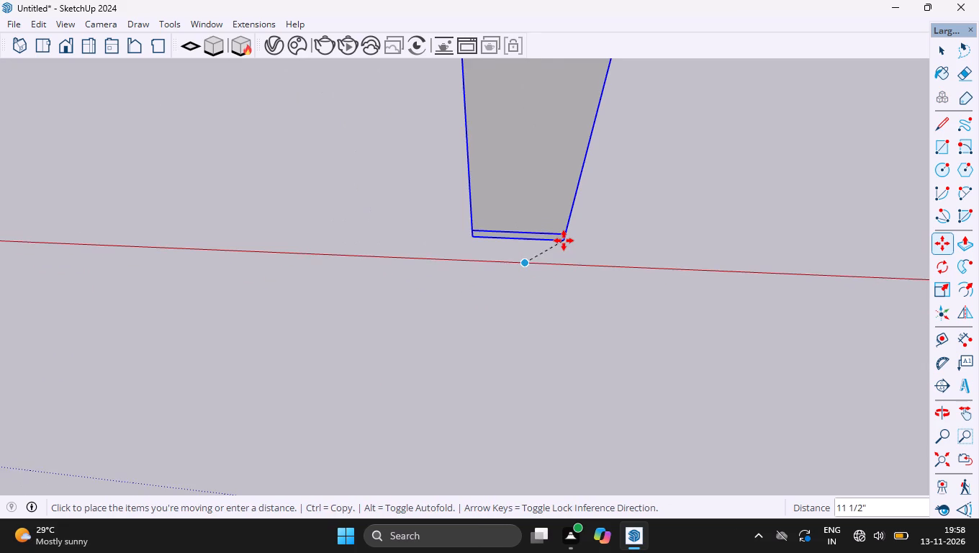
pyautogui.scroll(-1, 564, 240)
pyautogui.keyDown('ctrl'); pyautogui.scroll(-14, 564, 240); pyautogui.keyUp('ctrl')
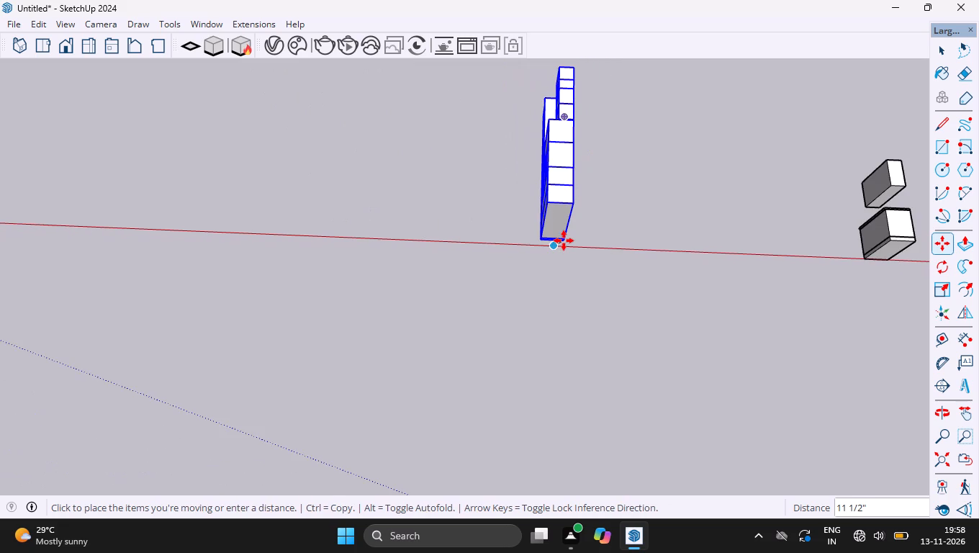
pyautogui.keyDown('ctrl'); pyautogui.scroll(-2, 564, 240); pyautogui.keyUp('ctrl')
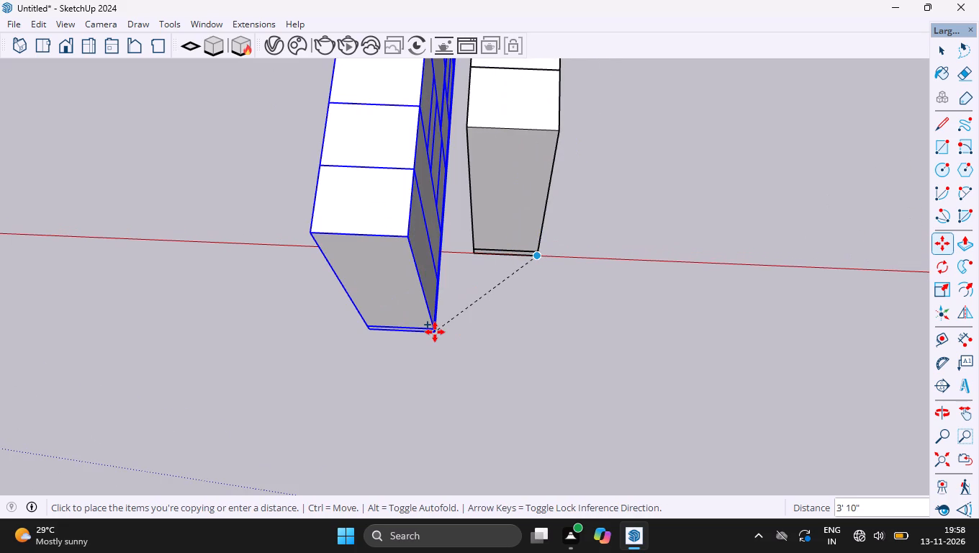
pyautogui.keyDown('ctrl'); pyautogui.scroll(-9, 511, 293); pyautogui.keyUp('ctrl')
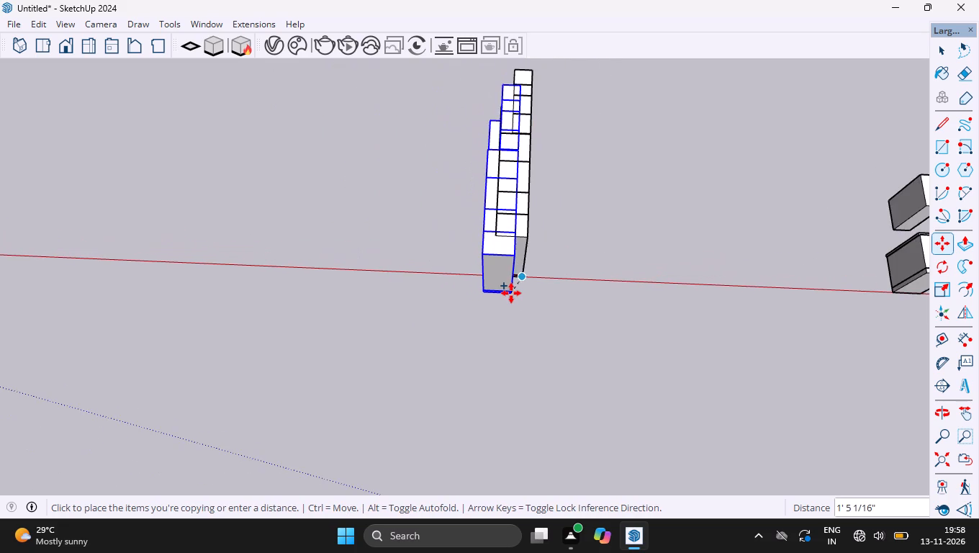
pyautogui.keyDown('ctrl'); pyautogui.scroll(-2, 511, 293); pyautogui.keyUp('ctrl')
pyautogui.keyDown('ctrl'); pyautogui.scroll(-2, 610, 305); pyautogui.keyUp('ctrl')
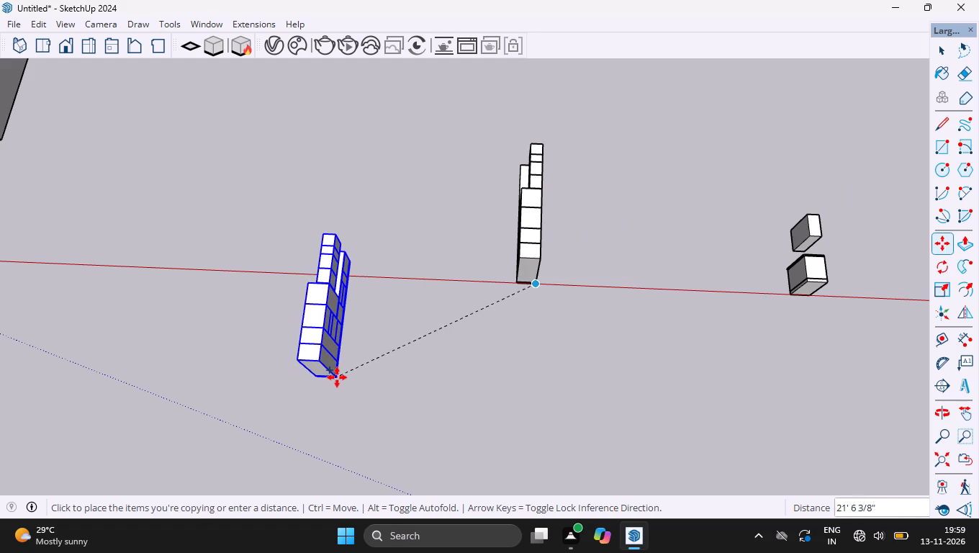
pyautogui.keyDown('ctrl'); pyautogui.scroll(-1, 338, 375); pyautogui.keyUp('ctrl')
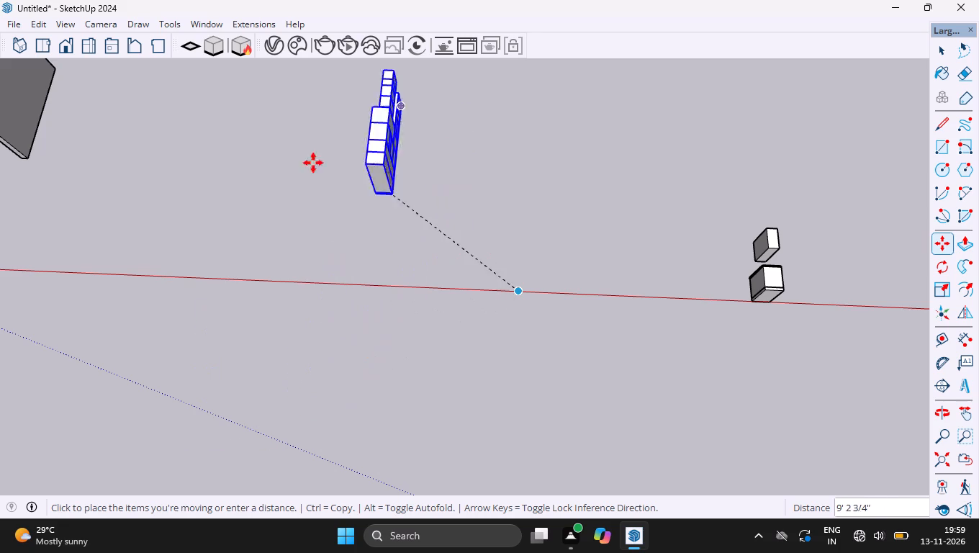
pyautogui.keyDown('ctrl'); pyautogui.scroll(-3, 443, 223); pyautogui.keyUp('ctrl')
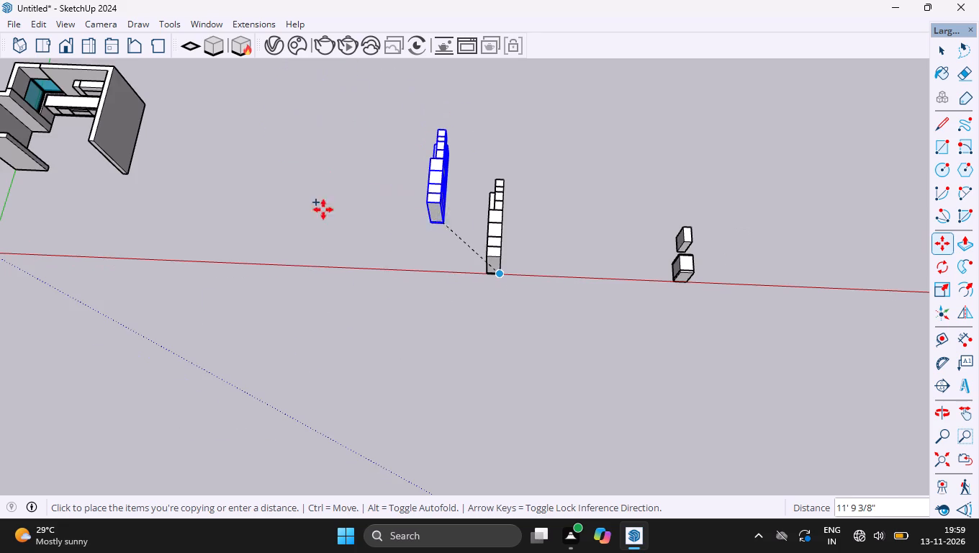
pyautogui.keyDown('ctrl'); pyautogui.scroll(16, 100, 156); pyautogui.keyUp('ctrl')
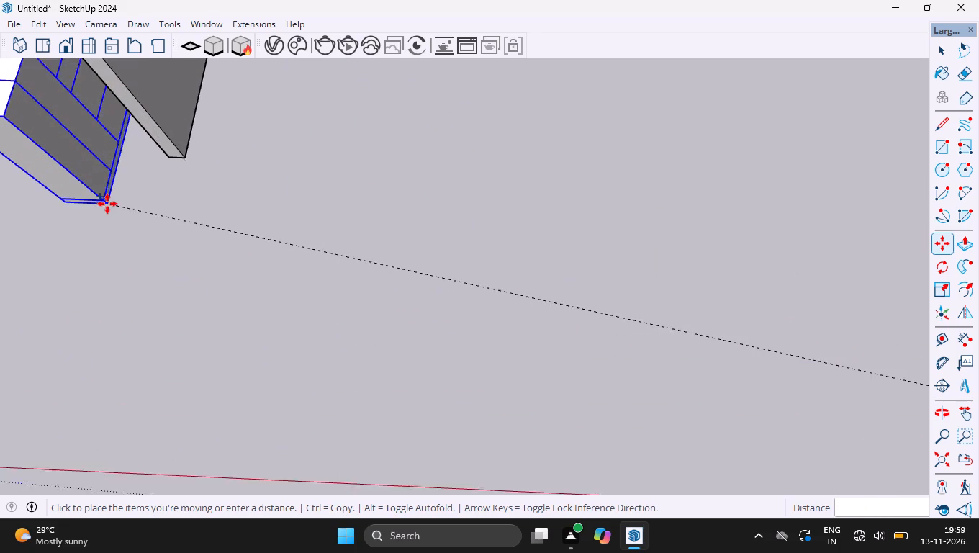
pyautogui.keyDown('ctrl'); pyautogui.scroll(7, 127, 181); pyautogui.keyUp('ctrl')
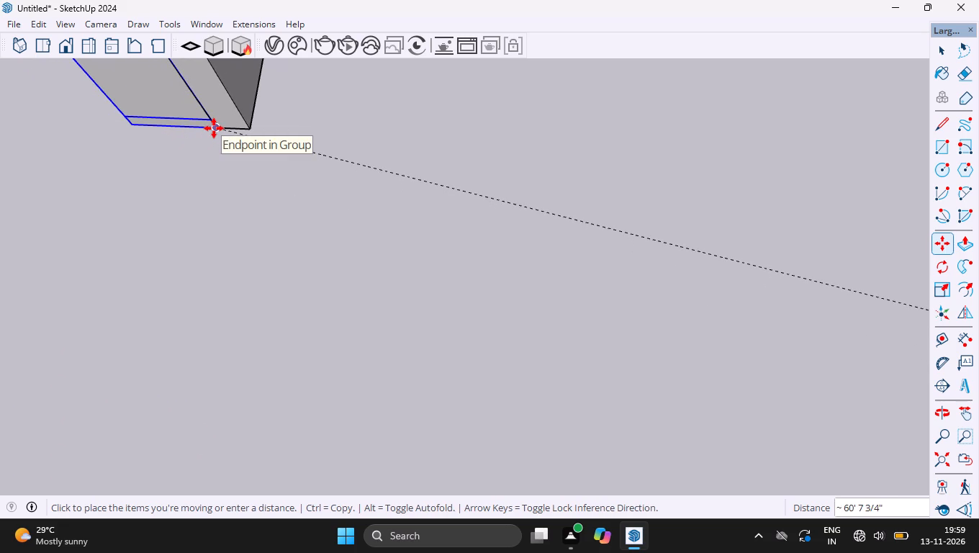
pyautogui.click(214, 128)
pyautogui.press('space')
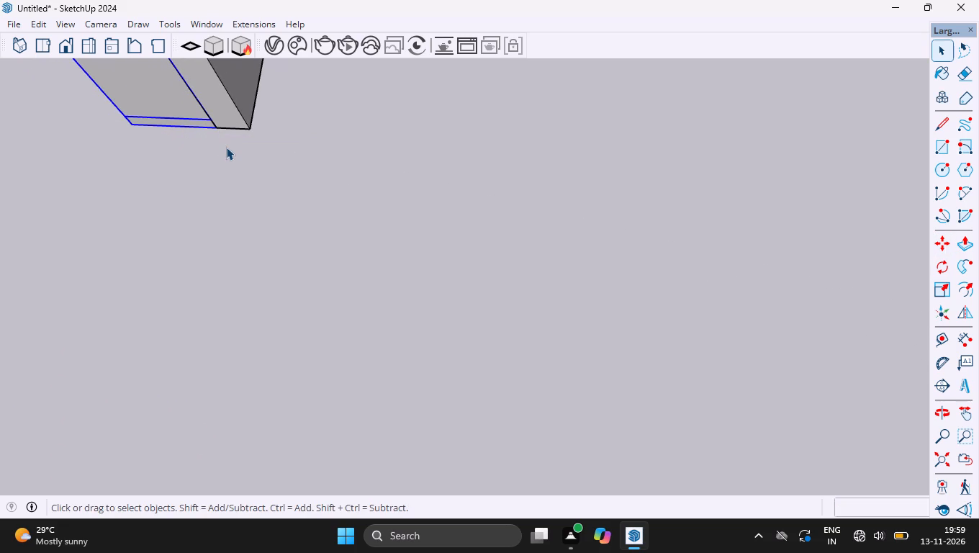
pyautogui.click(226, 147)
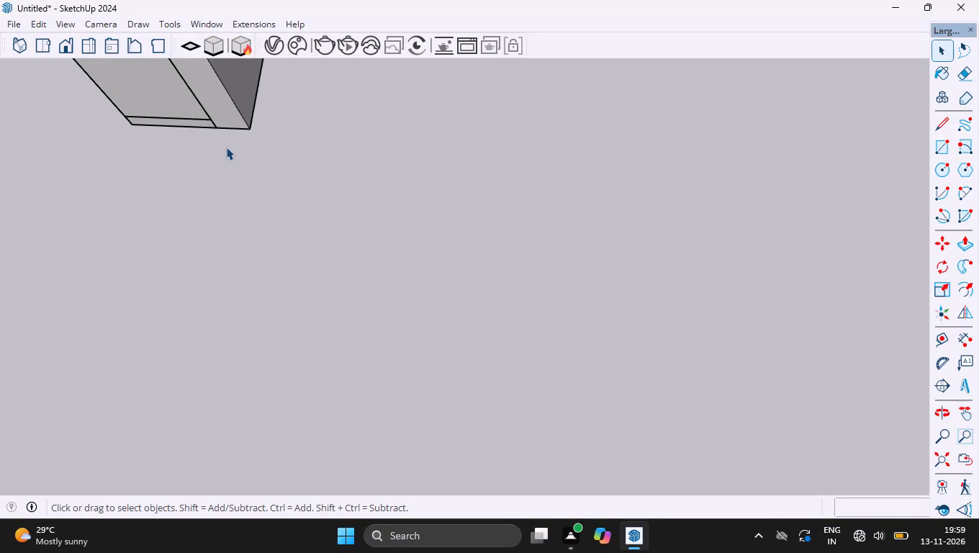
# Select both small remaining cabinet blocks on the red axis and rotate them 90 degrees about the blue axis around their origin corner.
pyautogui.keyDown('ctrl'); pyautogui.scroll(-16, 226, 147); pyautogui.keyUp('ctrl')
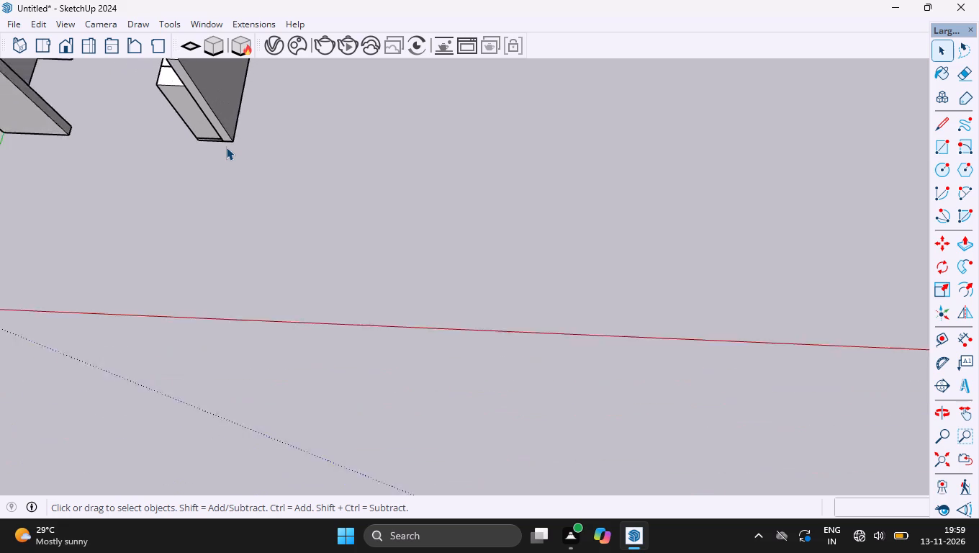
pyautogui.keyDown('ctrl'); pyautogui.scroll(-20, 226, 147); pyautogui.keyUp('ctrl')
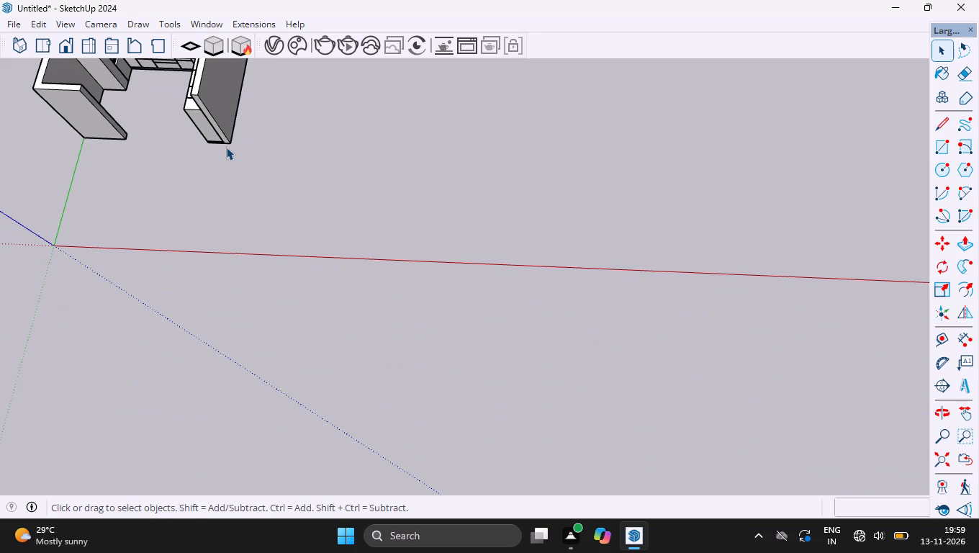
pyautogui.keyDown('ctrl'); pyautogui.scroll(-4, 226, 147); pyautogui.keyUp('ctrl')
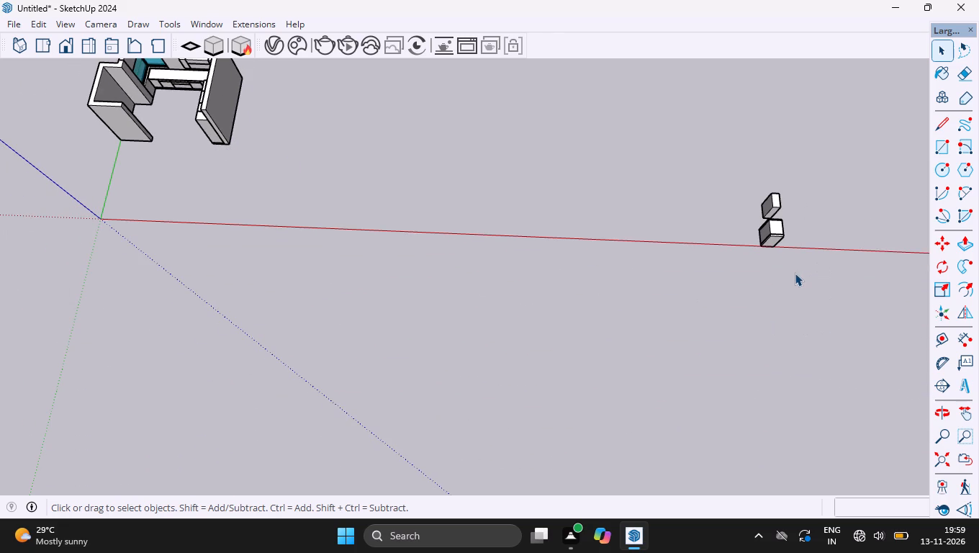
pyautogui.moveTo(795, 273); pyautogui.dragTo(643, 136)
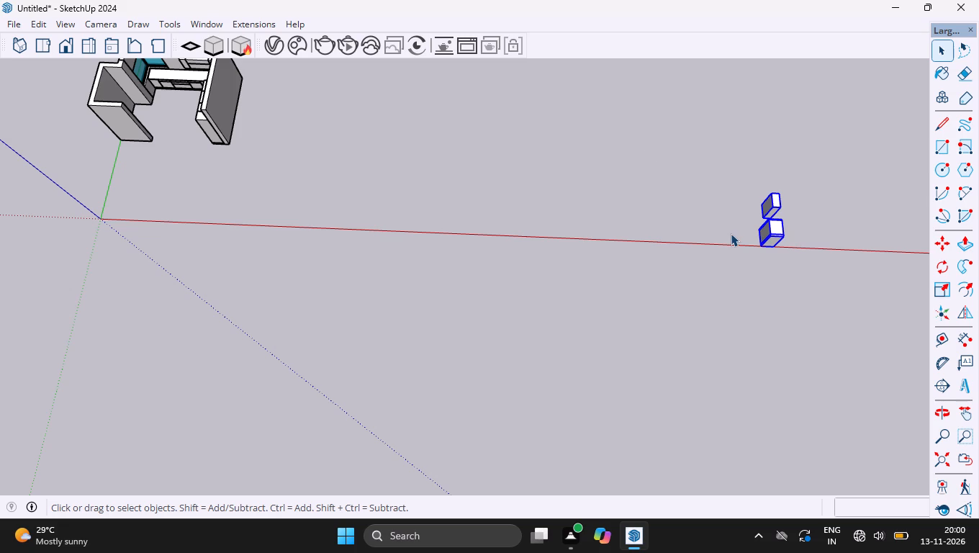
pyautogui.press('q')
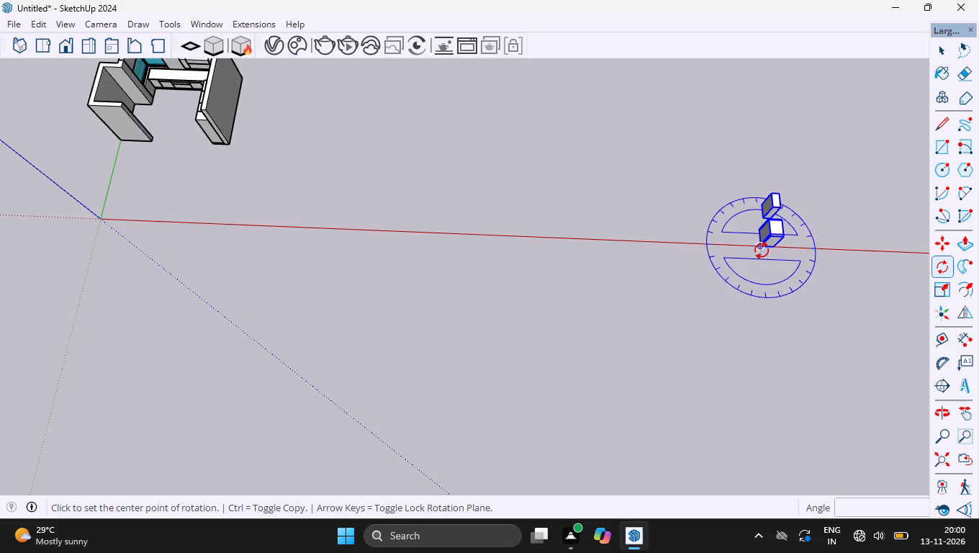
pyautogui.click(762, 251)
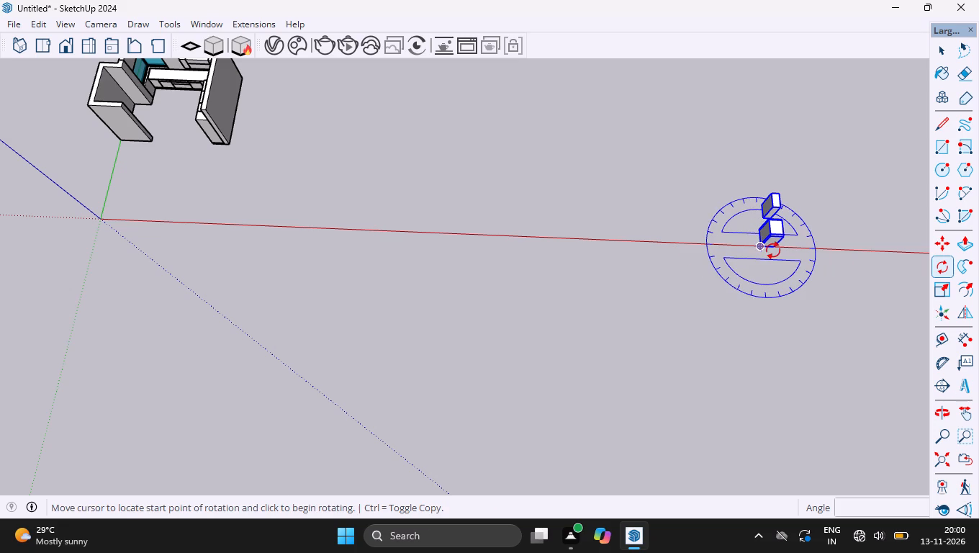
pyautogui.click(774, 251)
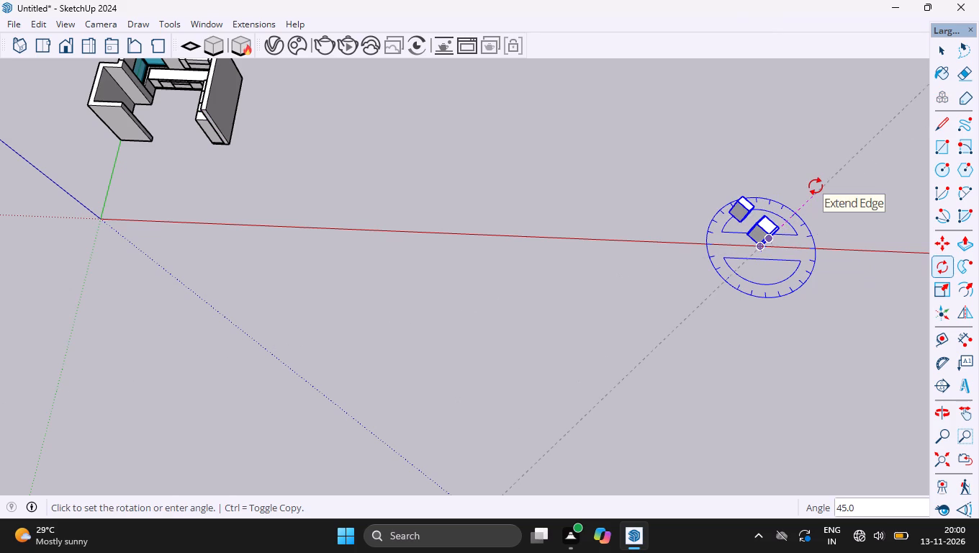
pyautogui.write('90')
pyautogui.press('Return')
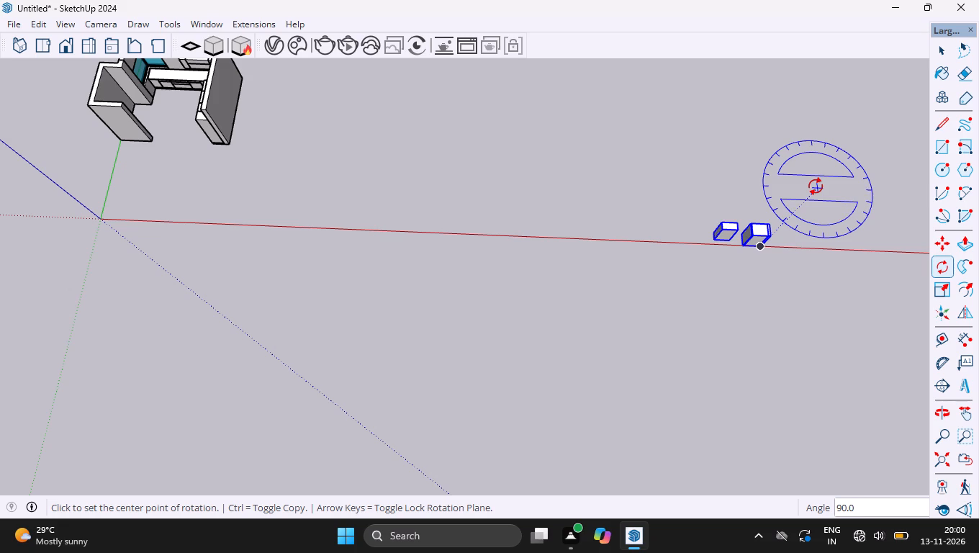
pyautogui.press('space')
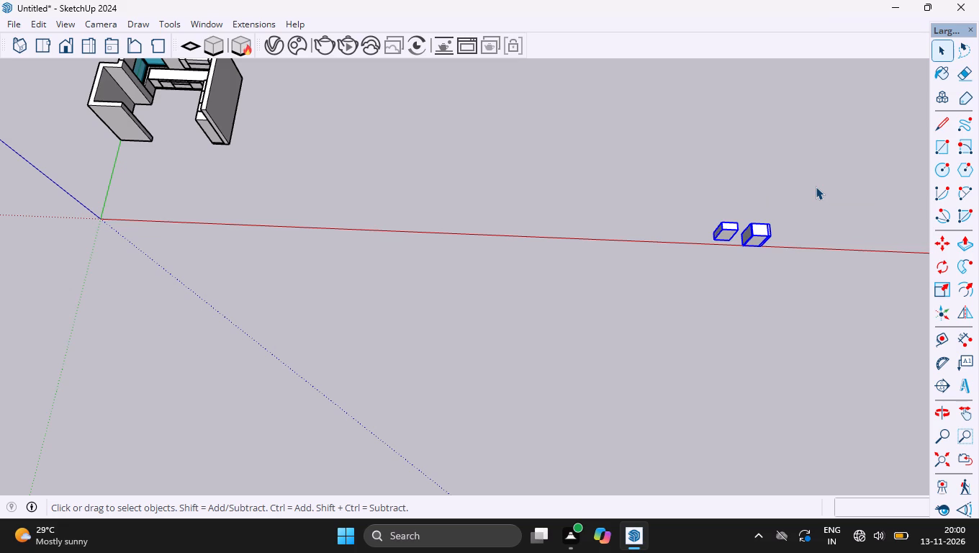
pyautogui.click(749, 190)
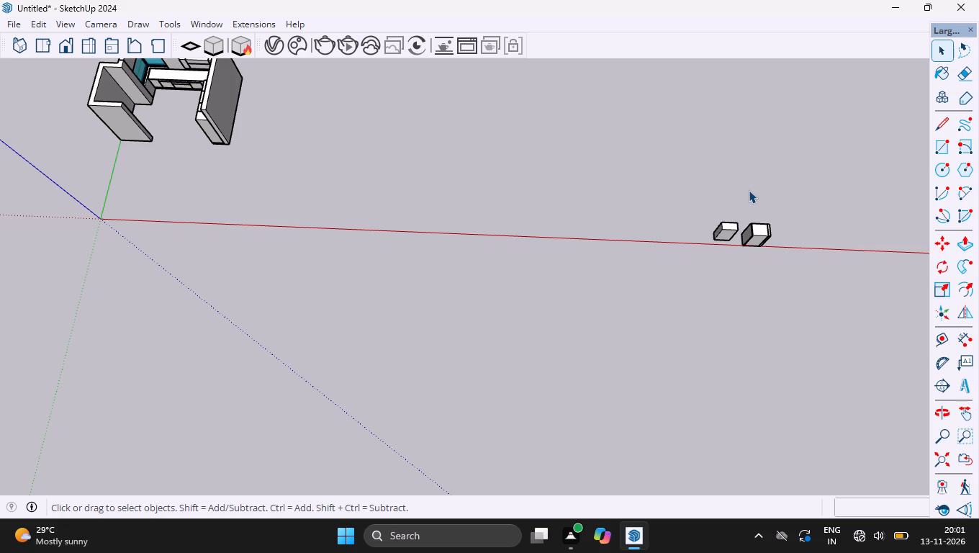
# Reselect both small cabinet blocks and rotate them 90 degrees about the green axis around their origin corner.
pyautogui.moveTo(798, 295); pyautogui.dragTo(577, 96)
pyautogui.moveTo(788, 278); pyautogui.dragTo(660, 163)
pyautogui.moveTo(660, 163); pyautogui.dragTo(608, 114)
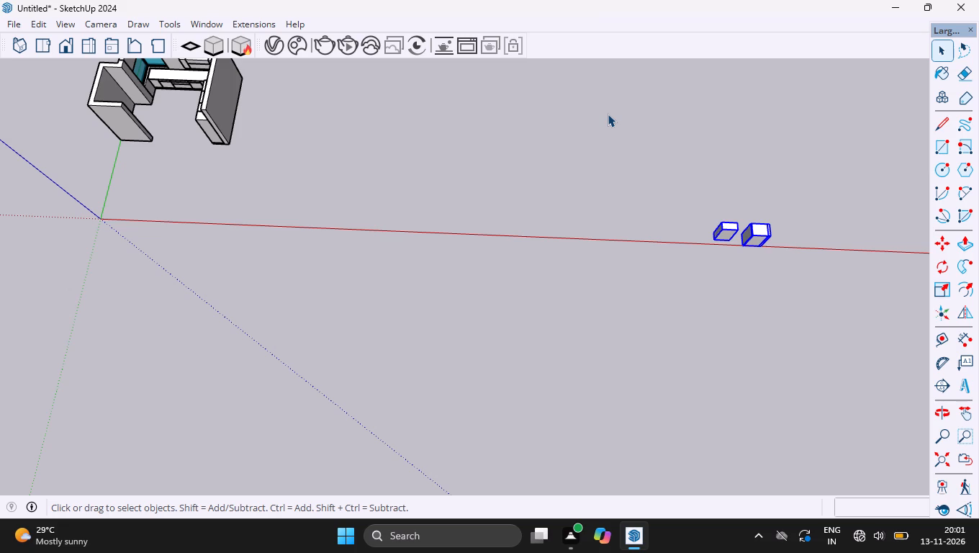
pyautogui.press('q')
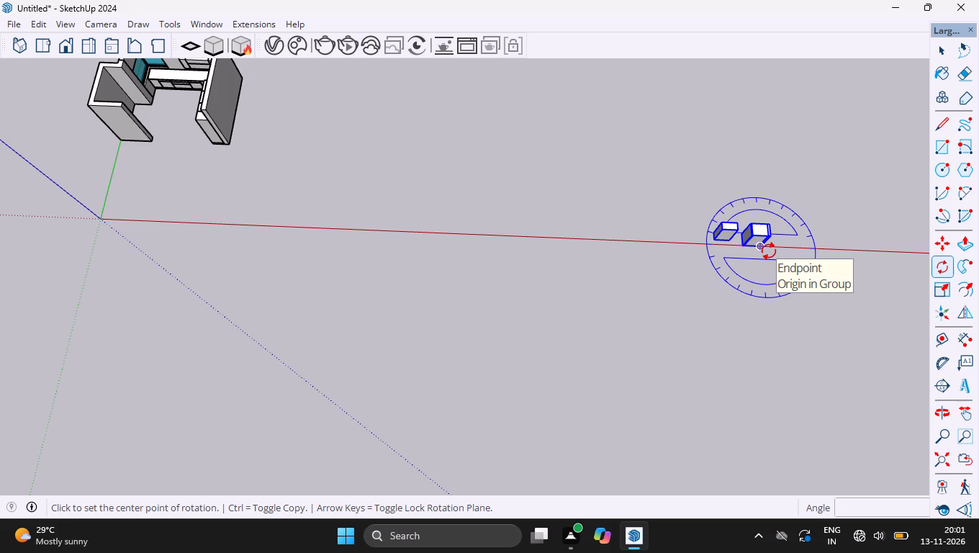
pyautogui.press('Left')
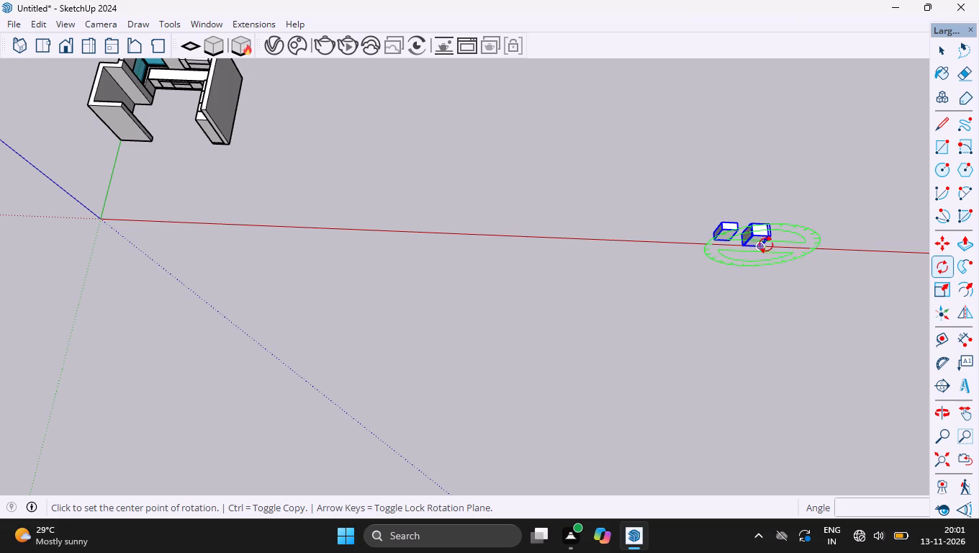
pyautogui.click(766, 247)
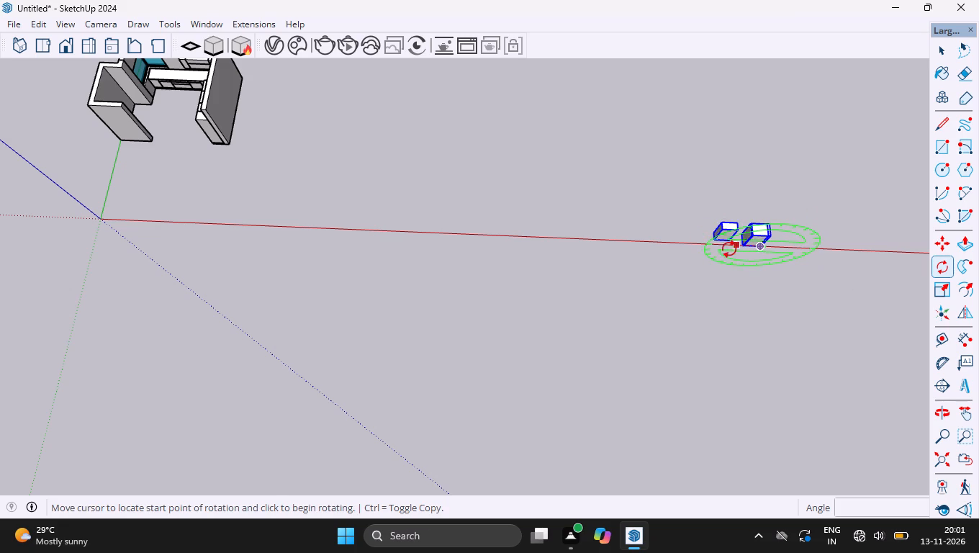
pyautogui.click(715, 238)
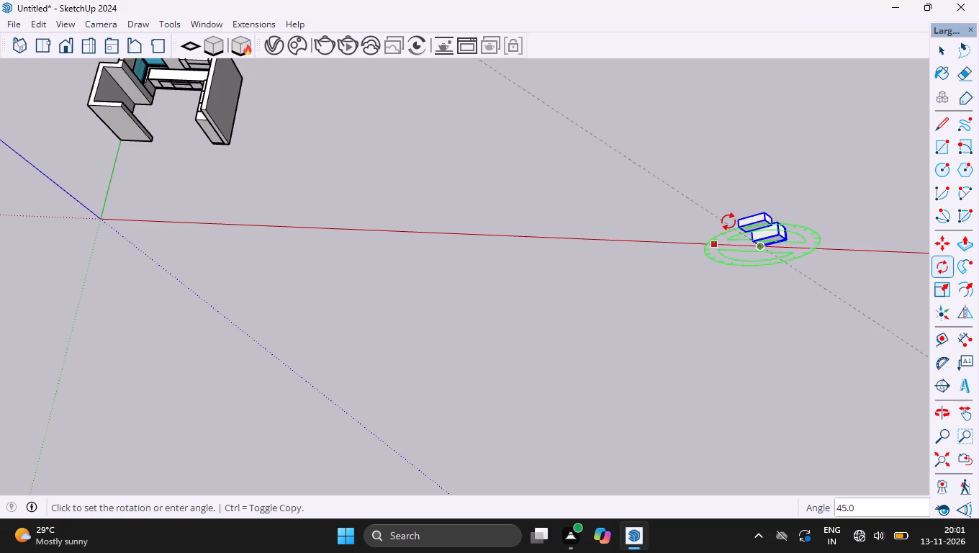
pyautogui.write('90')
pyautogui.press('Return')
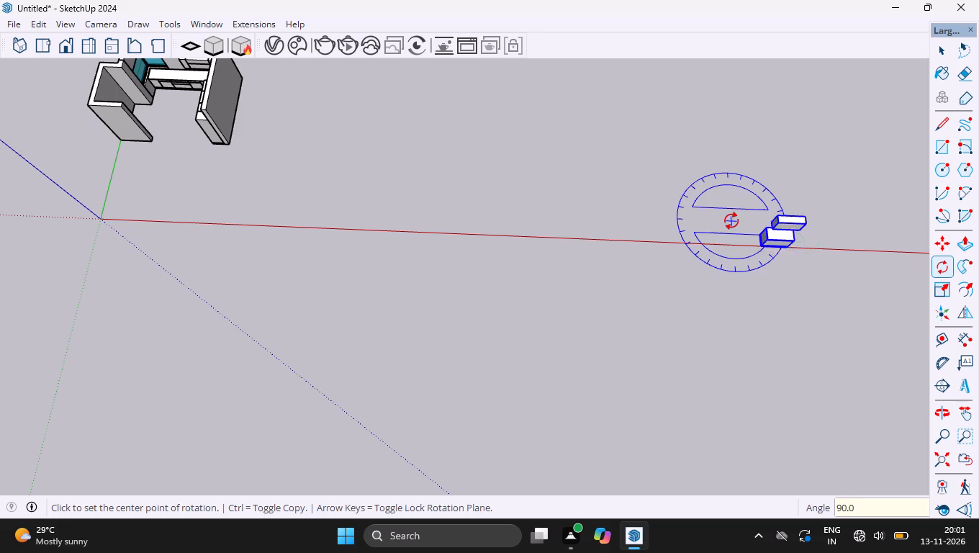
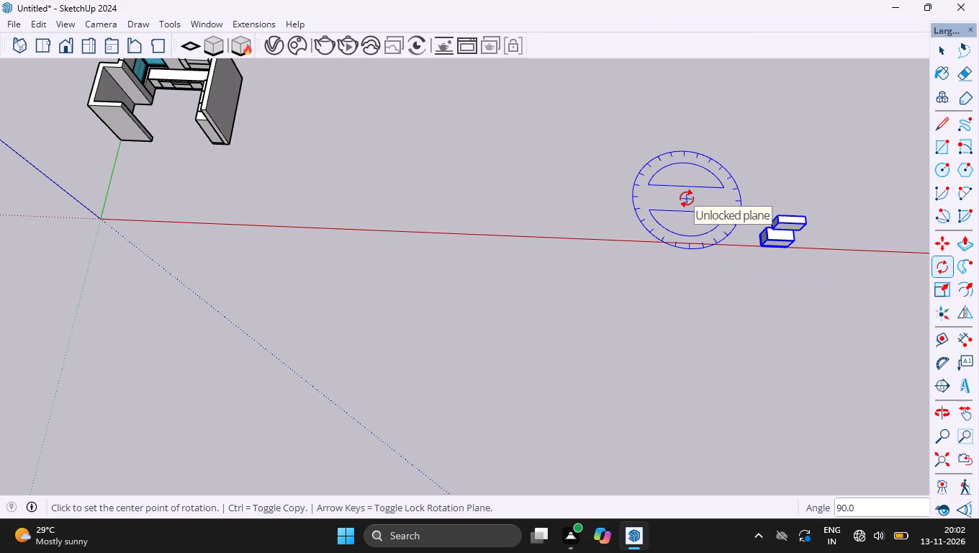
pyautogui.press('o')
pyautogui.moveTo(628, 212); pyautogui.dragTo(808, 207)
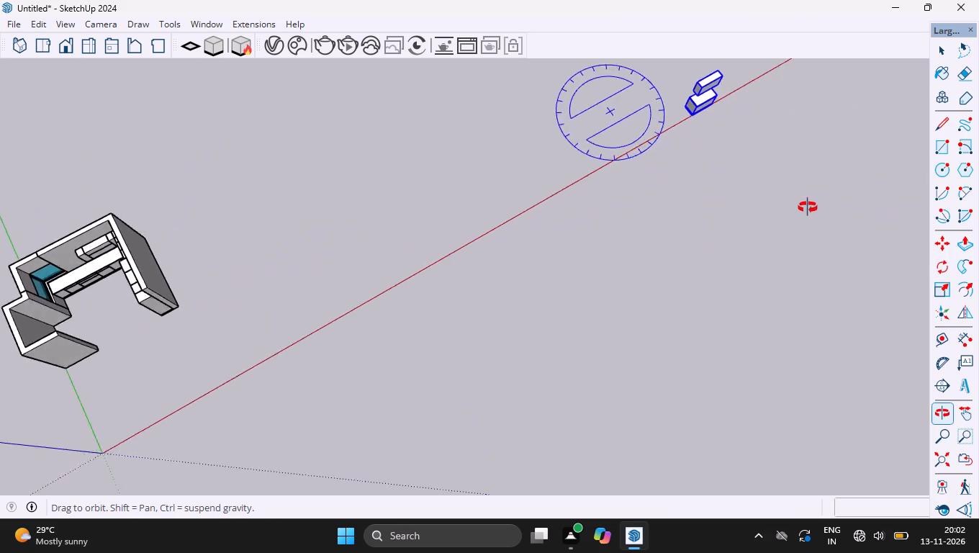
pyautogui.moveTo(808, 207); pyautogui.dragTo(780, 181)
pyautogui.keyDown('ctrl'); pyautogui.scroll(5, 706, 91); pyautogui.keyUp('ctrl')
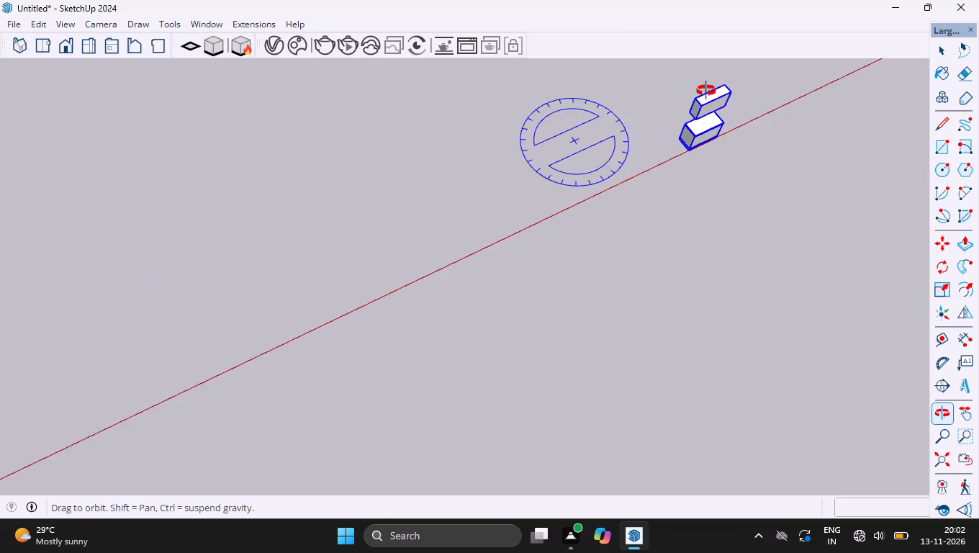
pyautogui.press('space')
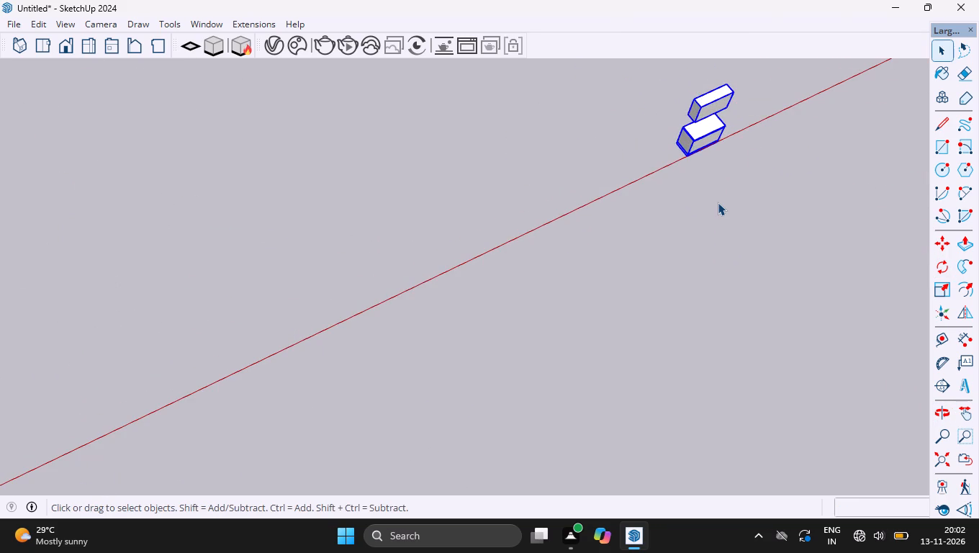
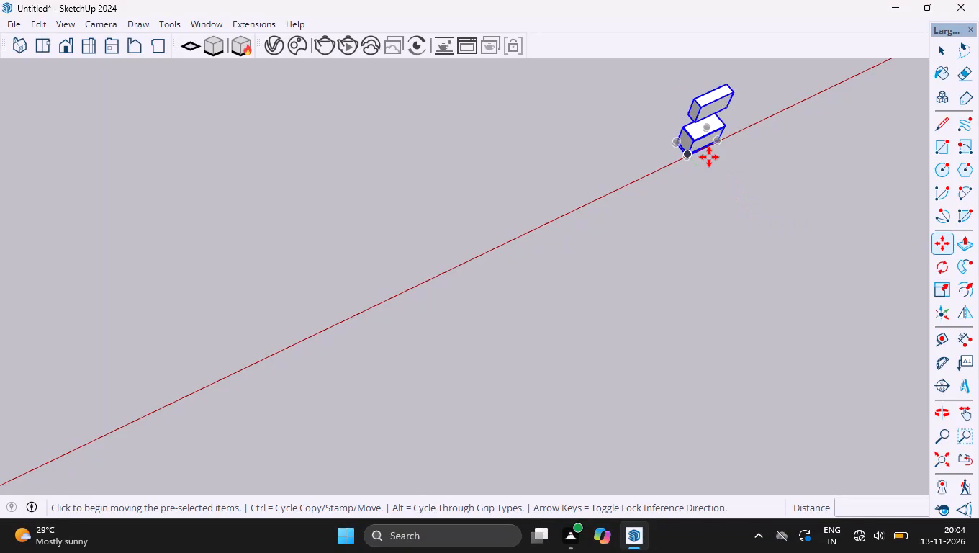
# Move the selected base and wall cabinet pair by its bottom corner to the inner corner beside the room's short end wall.
pyautogui.keyDown('ctrl'); pyautogui.scroll(8, 701, 122); pyautogui.keyUp('ctrl')
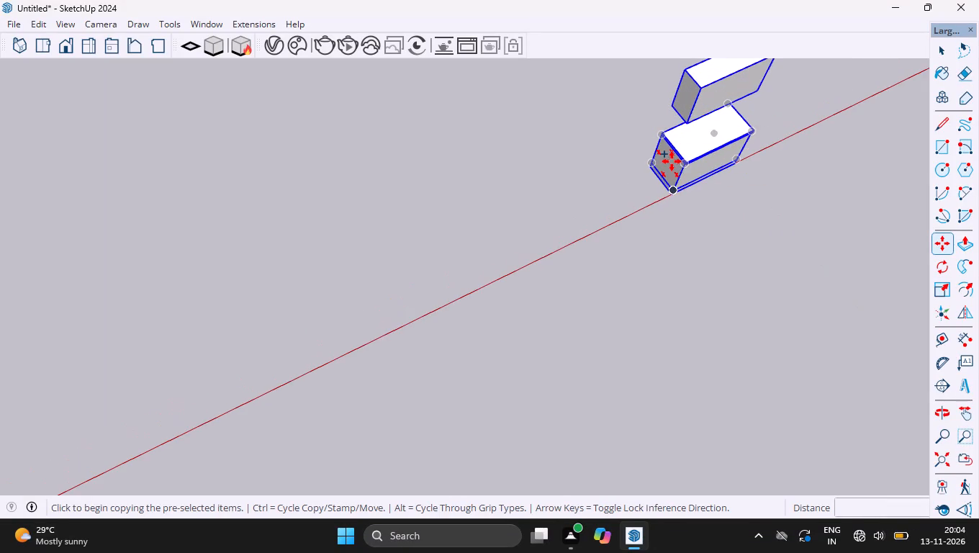
pyautogui.keyDown('ctrl'); pyautogui.scroll(9, 672, 161); pyautogui.keyUp('ctrl')
pyautogui.keyDown('ctrl'); pyautogui.scroll(7, 673, 247); pyautogui.keyUp('ctrl')
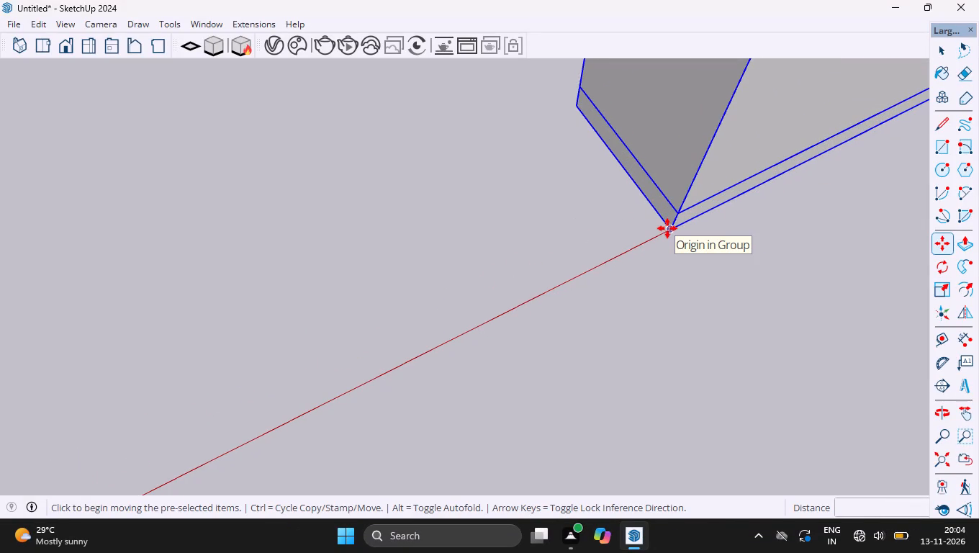
pyautogui.click(668, 228)
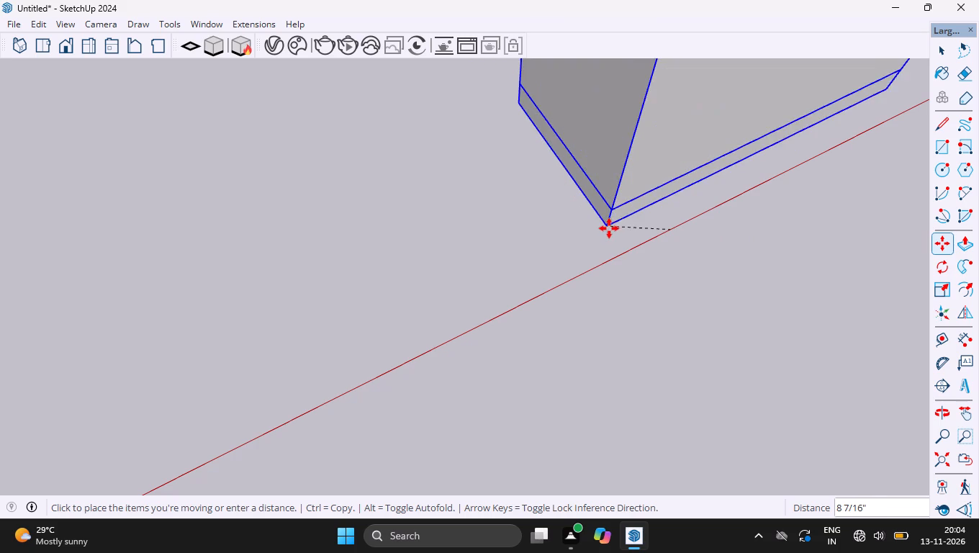
pyautogui.keyDown('ctrl'); pyautogui.scroll(-13, 609, 228); pyautogui.keyUp('ctrl')
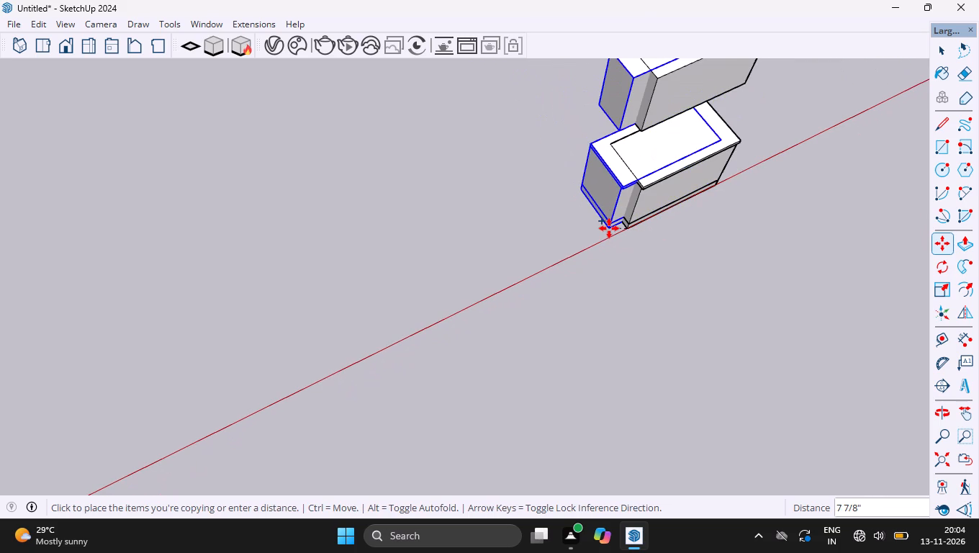
pyautogui.keyDown('ctrl'); pyautogui.scroll(-9, 565, 238); pyautogui.keyUp('ctrl')
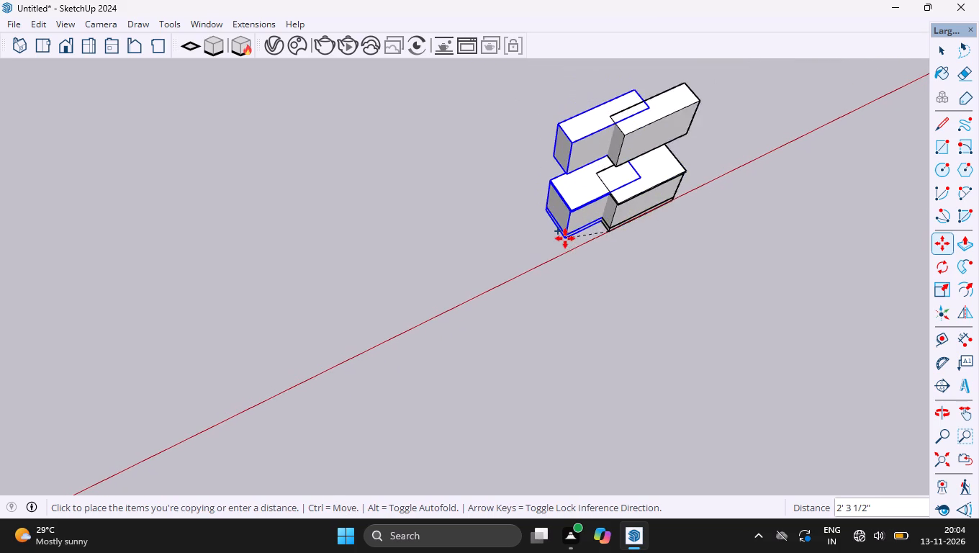
pyautogui.keyDown('ctrl'); pyautogui.scroll(-5, 565, 238); pyautogui.keyUp('ctrl')
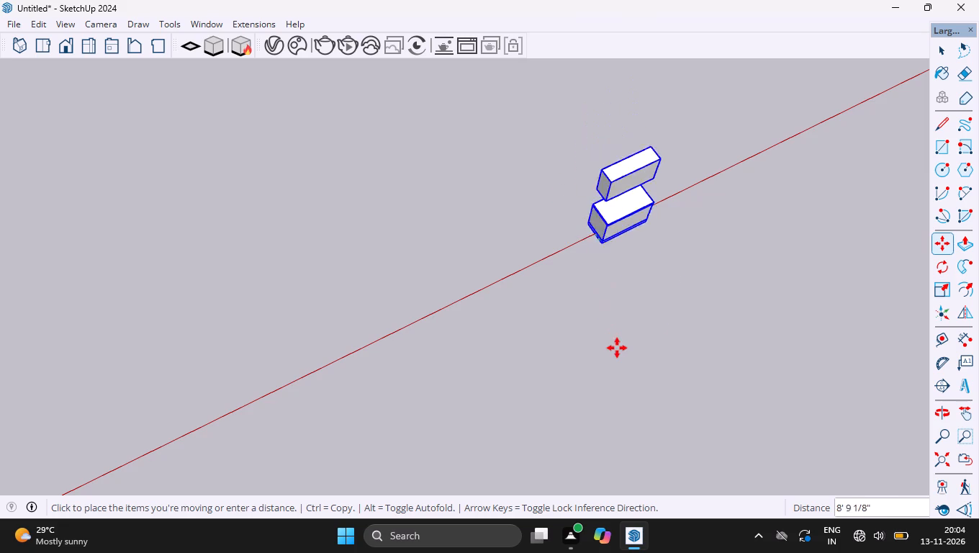
pyautogui.keyDown('ctrl'); pyautogui.scroll(-5, 559, 269); pyautogui.keyUp('ctrl')
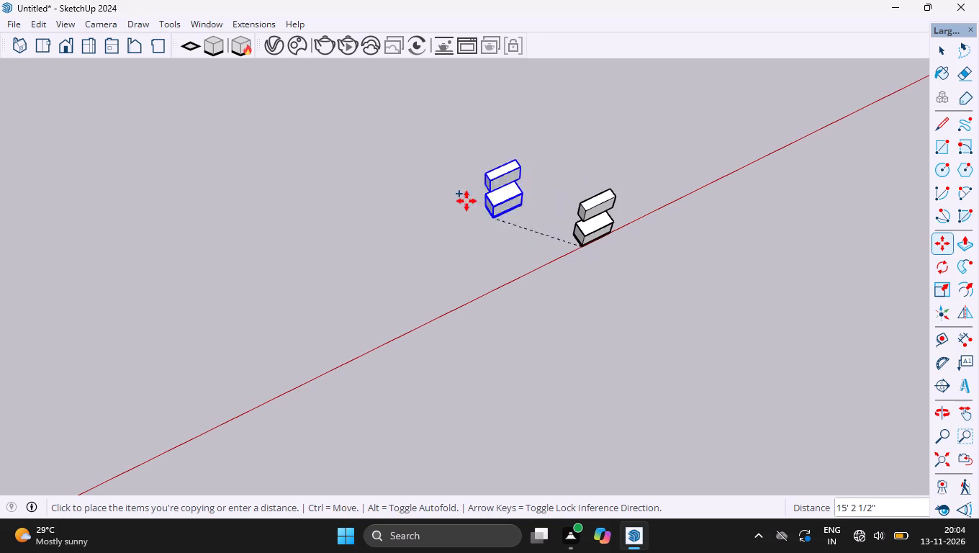
pyautogui.keyDown('ctrl'); pyautogui.scroll(-9, 563, 147); pyautogui.keyUp('ctrl')
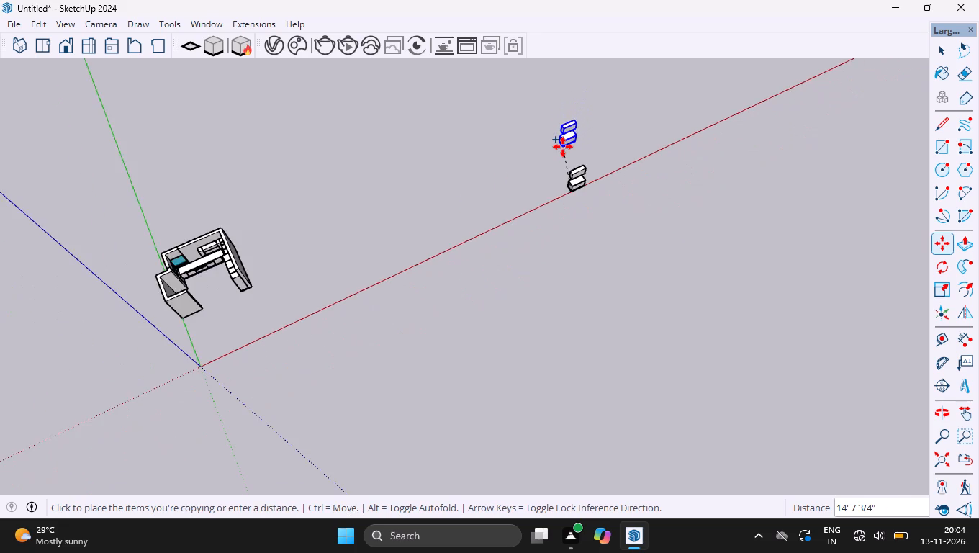
pyautogui.keyDown('ctrl'); pyautogui.scroll(-6, 563, 147); pyautogui.keyUp('ctrl')
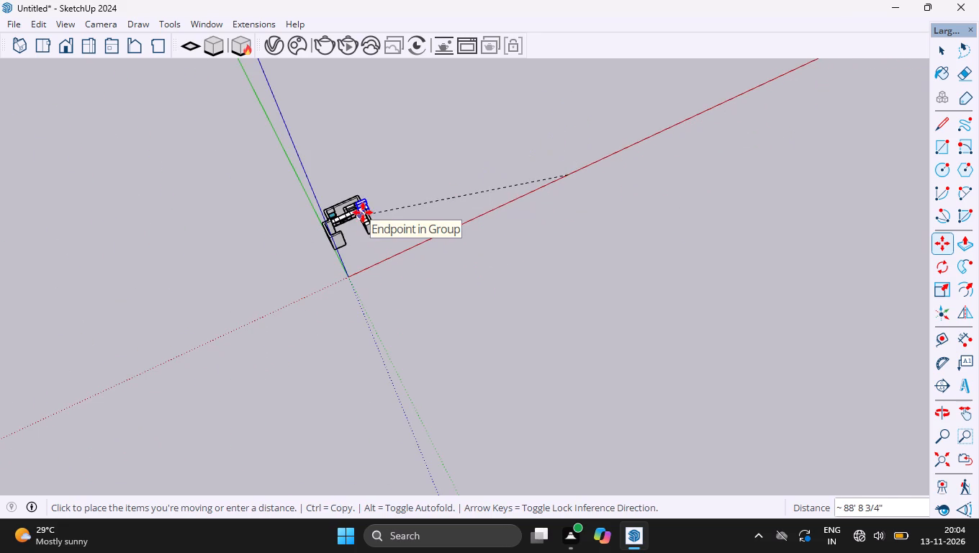
pyautogui.keyDown('ctrl'); pyautogui.scroll(8, 363, 212); pyautogui.keyUp('ctrl')
pyautogui.keyDown('ctrl'); pyautogui.scroll(8, 260, 223); pyautogui.keyUp('ctrl')
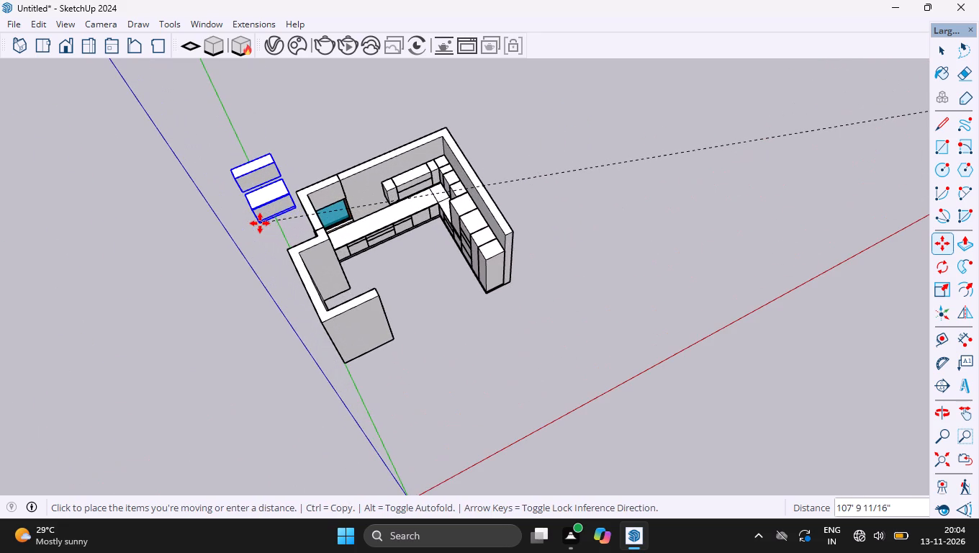
pyautogui.press('o')
pyautogui.moveTo(279, 181); pyautogui.dragTo(290, 302)
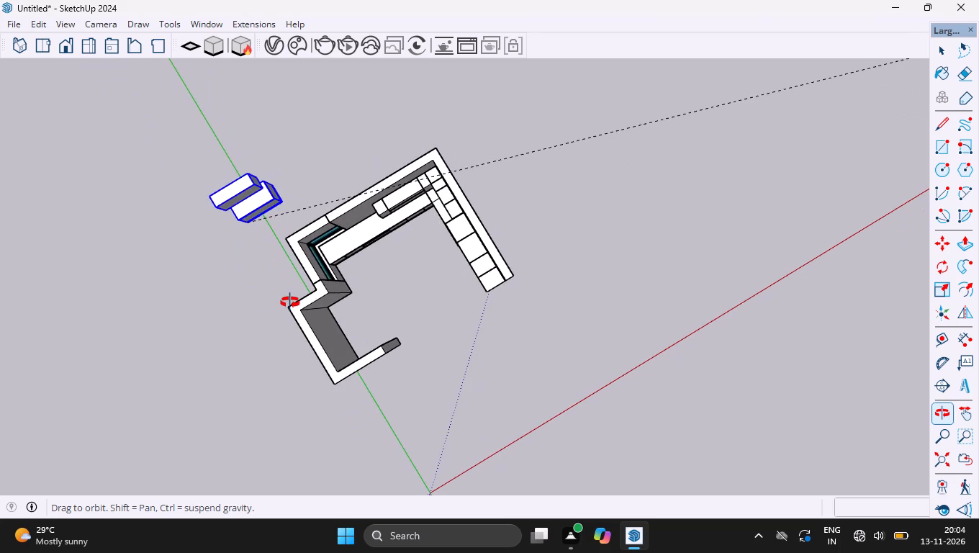
pyautogui.moveTo(322, 357); pyautogui.dragTo(353, 377)
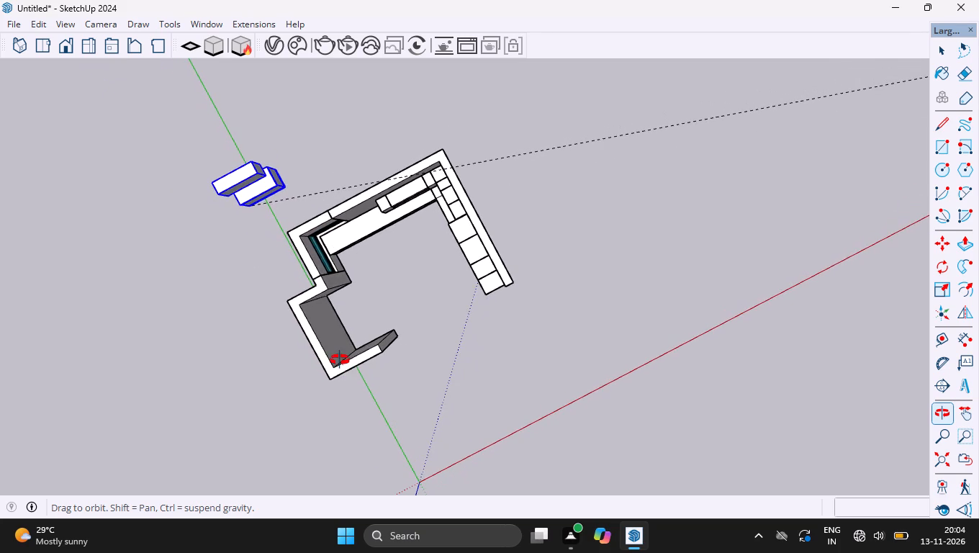
pyautogui.keyDown('ctrl'); pyautogui.scroll(8, 339, 359); pyautogui.keyUp('ctrl')
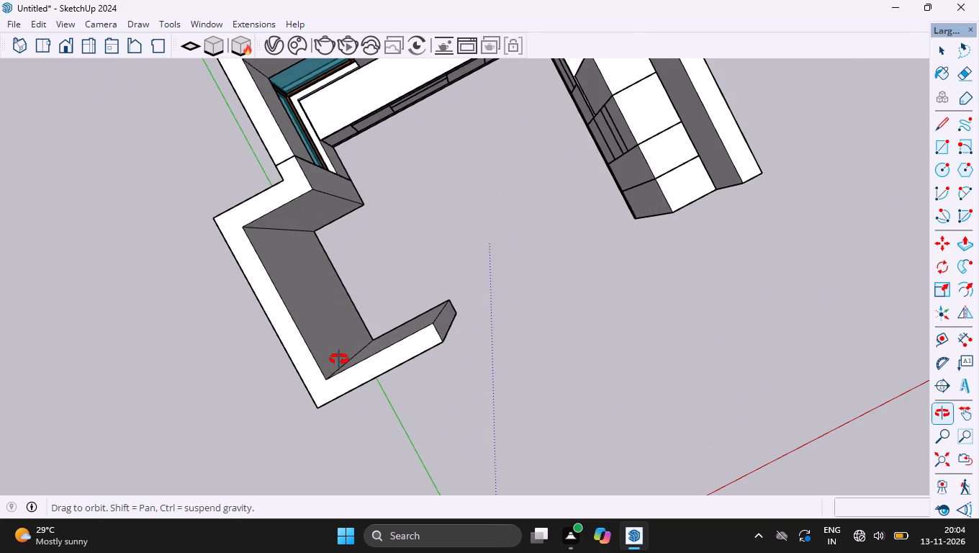
pyautogui.press('m')
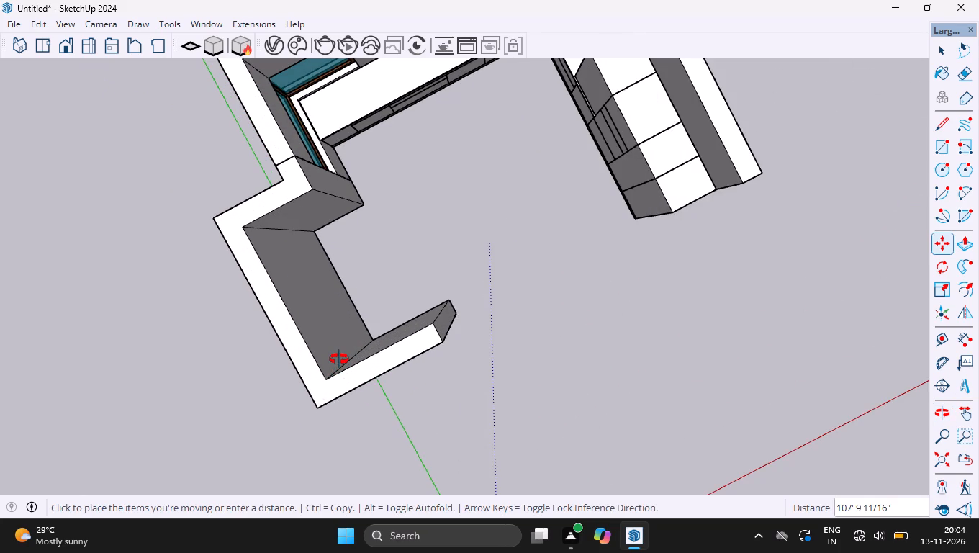
pyautogui.click(368, 339)
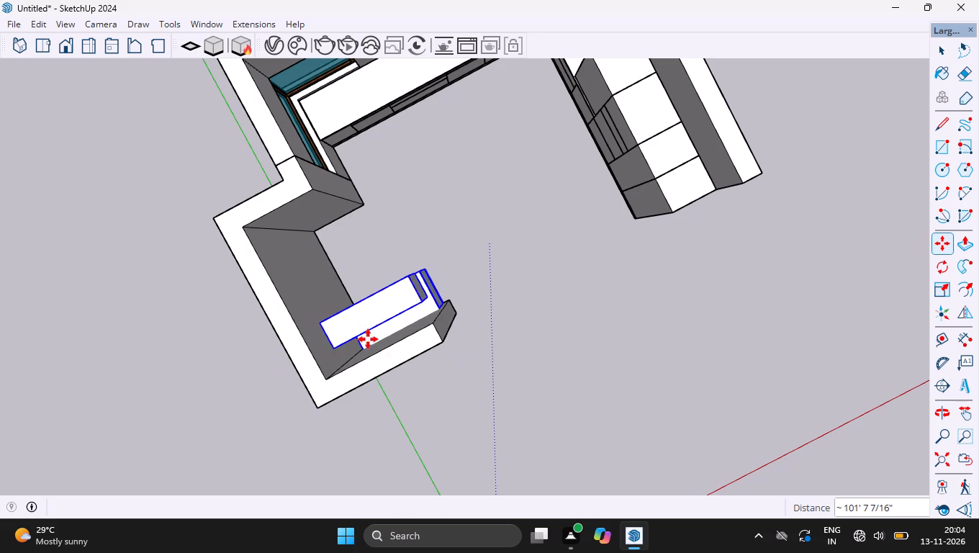
# Flip the placed cabinet pair about the green plane so its back faces the short end wall.
pyautogui.press('space')
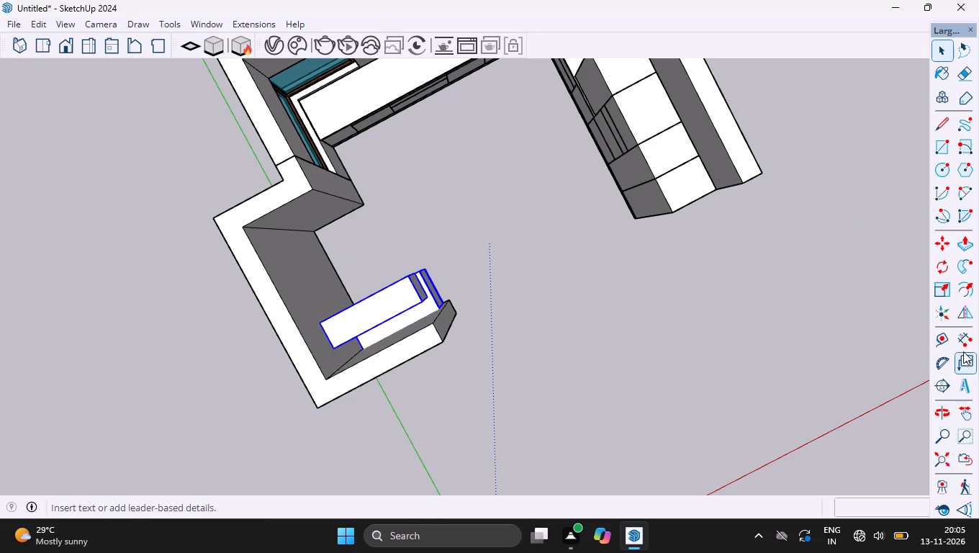
pyautogui.click(972, 305)
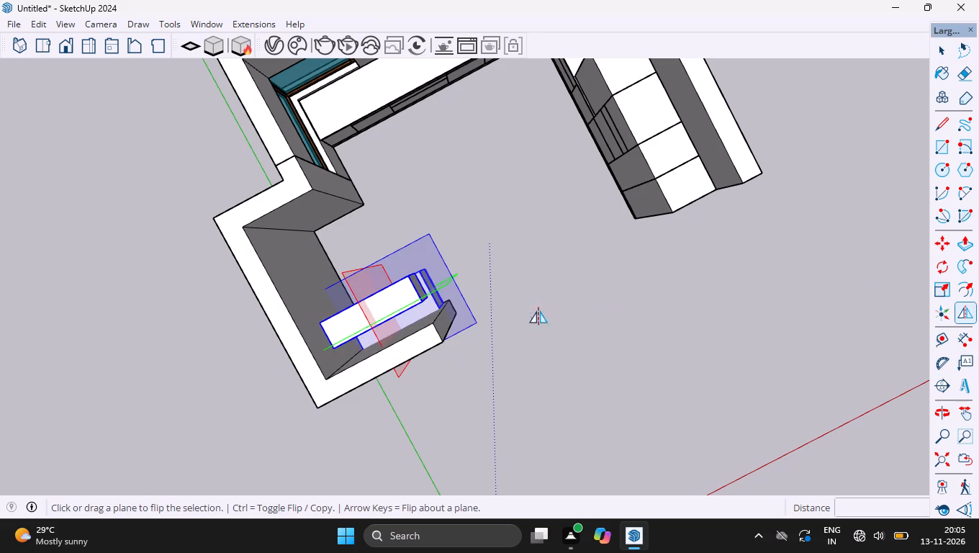
pyautogui.click(443, 289)
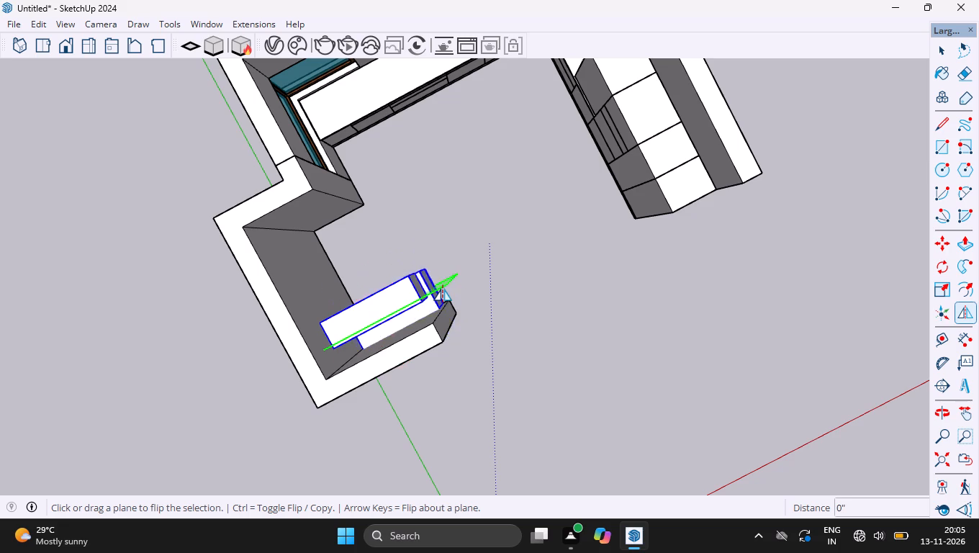
pyautogui.press('space')
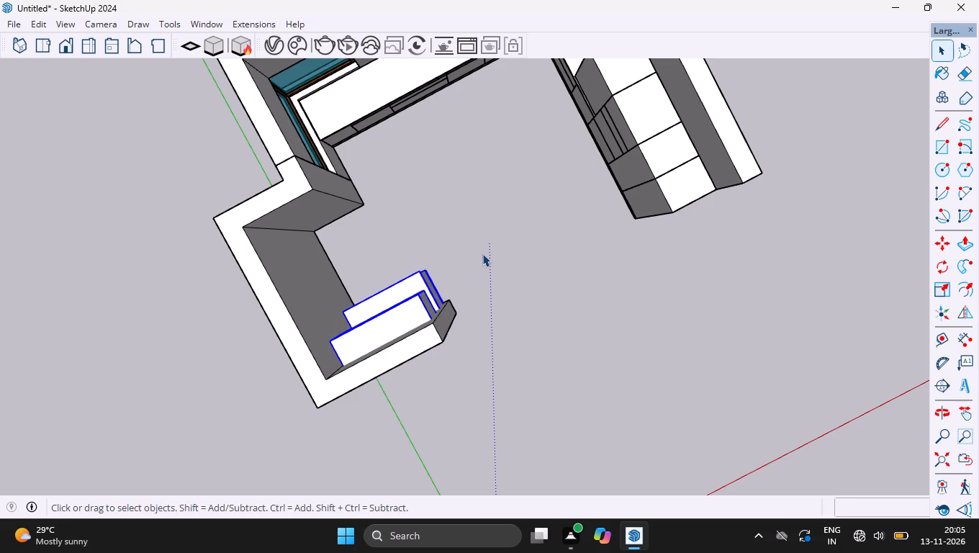
pyautogui.click(477, 244)
# Examine the flipped cabinet pair against the short end wall from the room's open side and from outside.
pyautogui.press('o')
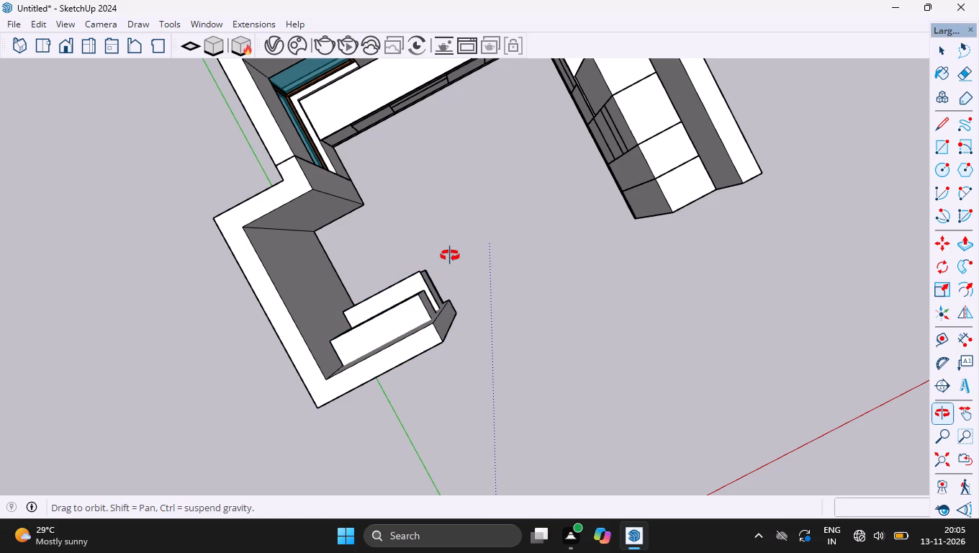
pyautogui.moveTo(514, 364); pyautogui.dragTo(232, 163)
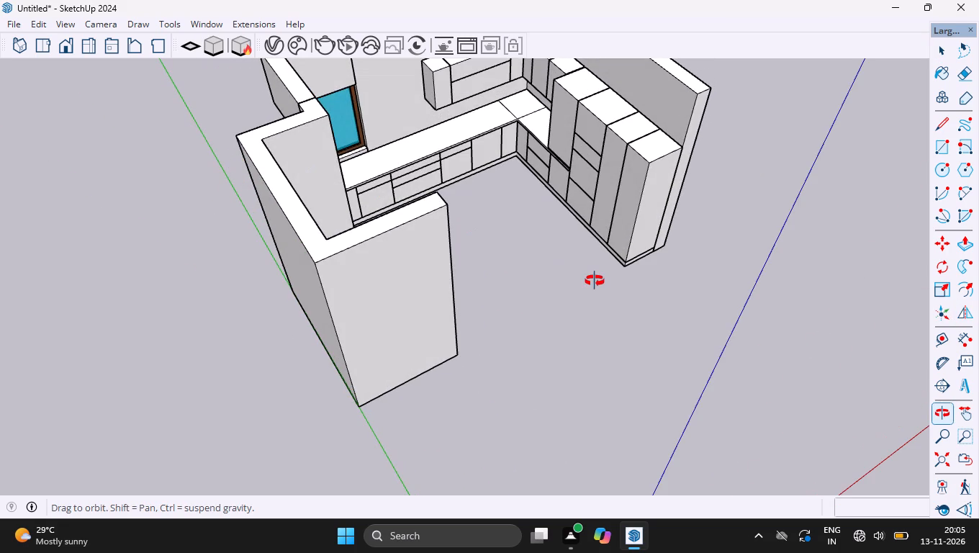
pyautogui.doubleClick(437, 295)
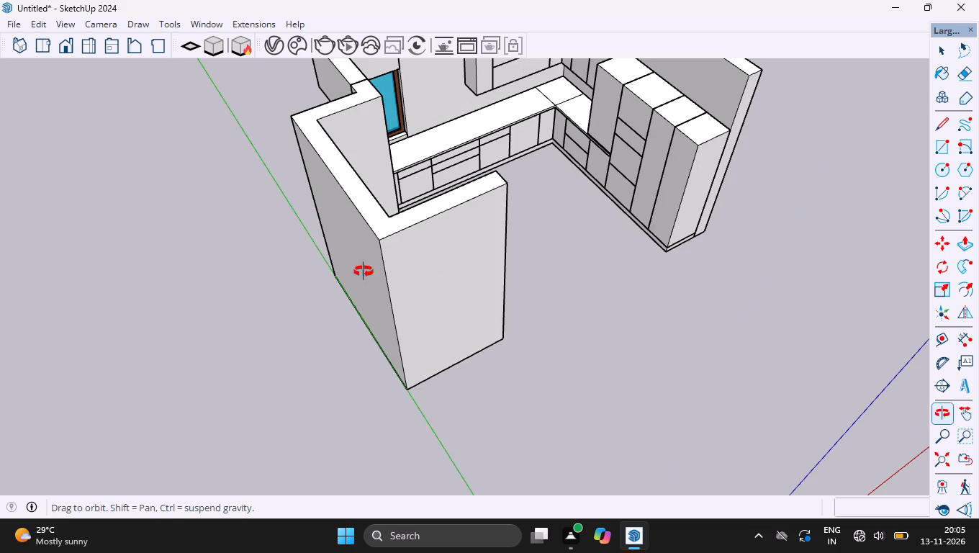
pyautogui.moveTo(558, 272); pyautogui.dragTo(120, 137)
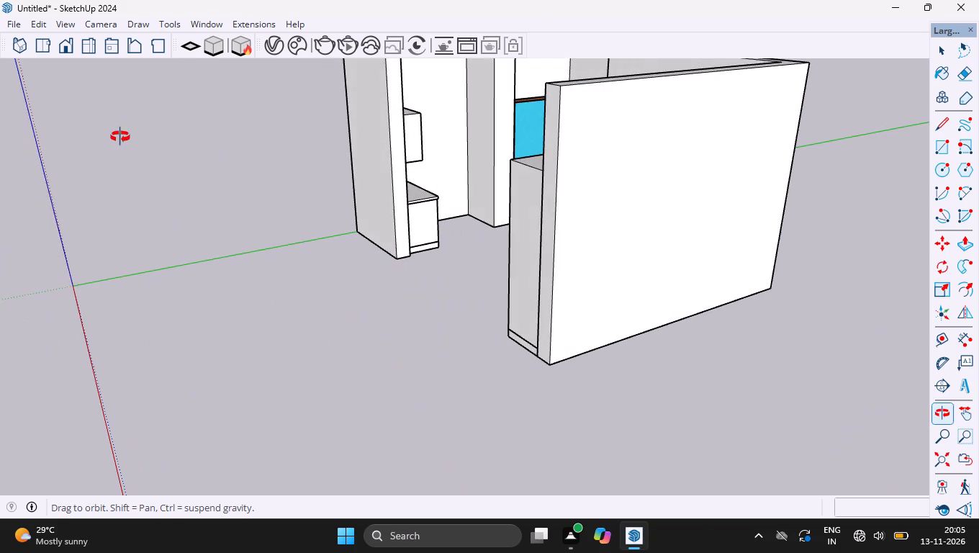
pyautogui.keyDown('ctrl'); pyautogui.scroll(5, 392, 216); pyautogui.keyUp('ctrl')
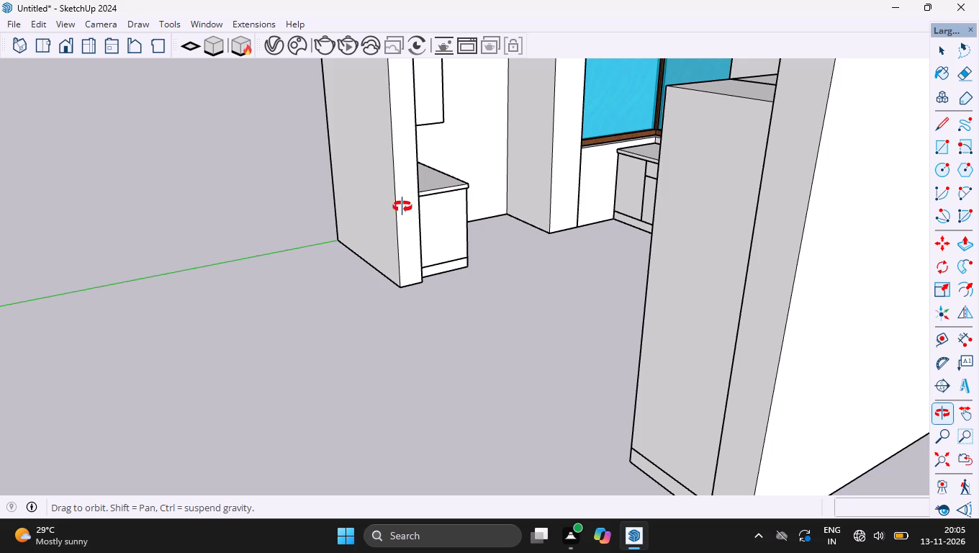
pyautogui.keyDown('ctrl'); pyautogui.scroll(5, 402, 207); pyautogui.keyUp('ctrl')
pyautogui.press('space')
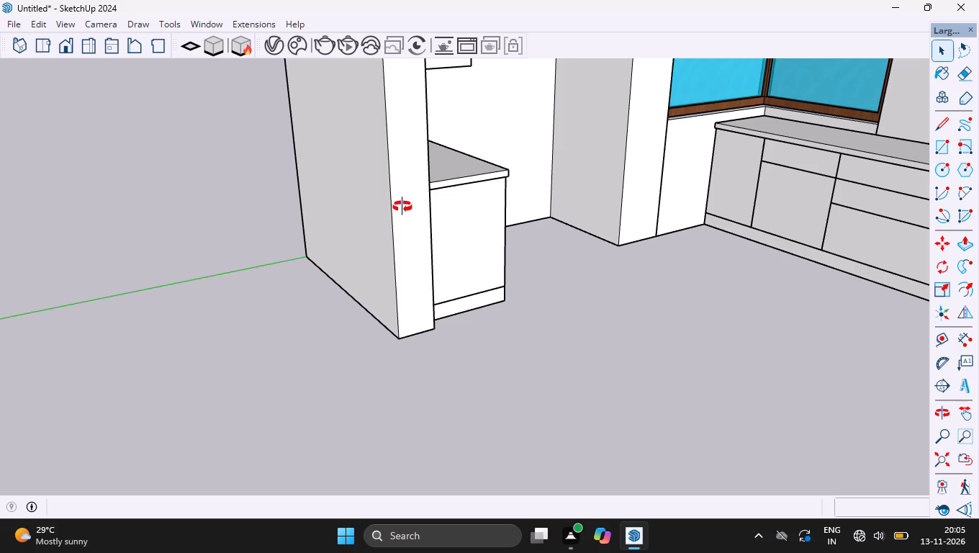
pyautogui.press('space')
pyautogui.scroll(-1, 294, 235)
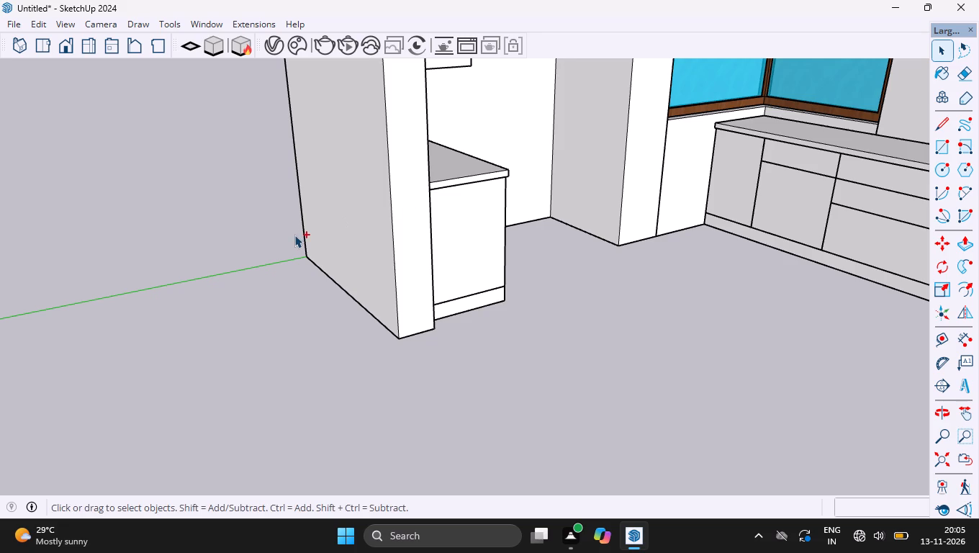
pyautogui.keyDown('ctrl'); pyautogui.scroll(-19, 294, 235); pyautogui.keyUp('ctrl')
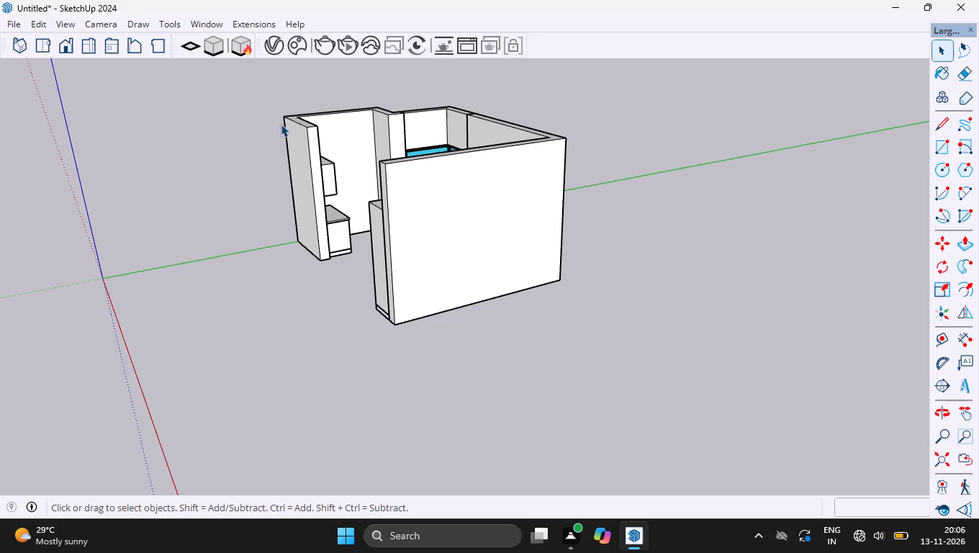
# Examine the kitchen interior from the front, including the base cabinet run, wall cabinets, corner window and tall units.
pyautogui.press('o')
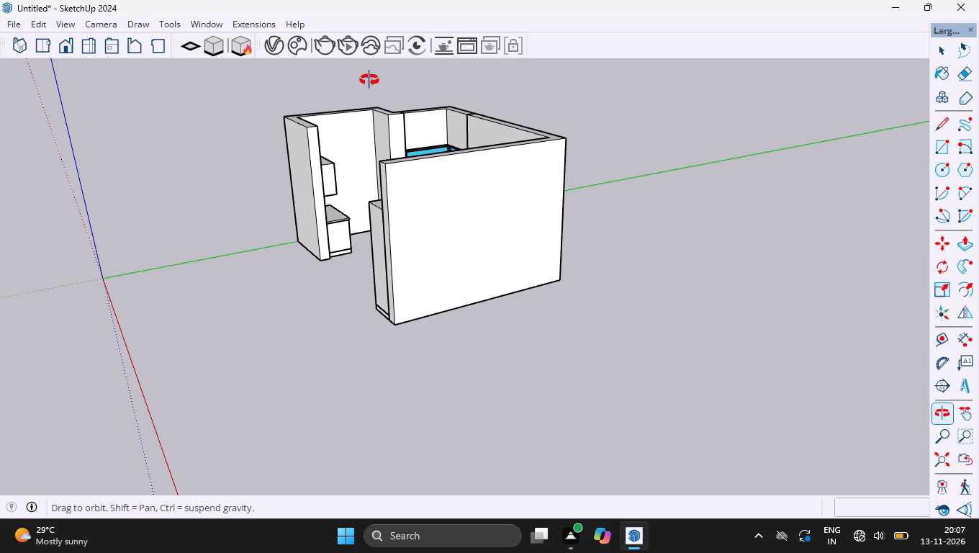
pyautogui.moveTo(368, 160); pyautogui.dragTo(553, 160)
pyautogui.moveTo(407, 228); pyautogui.dragTo(665, 222)
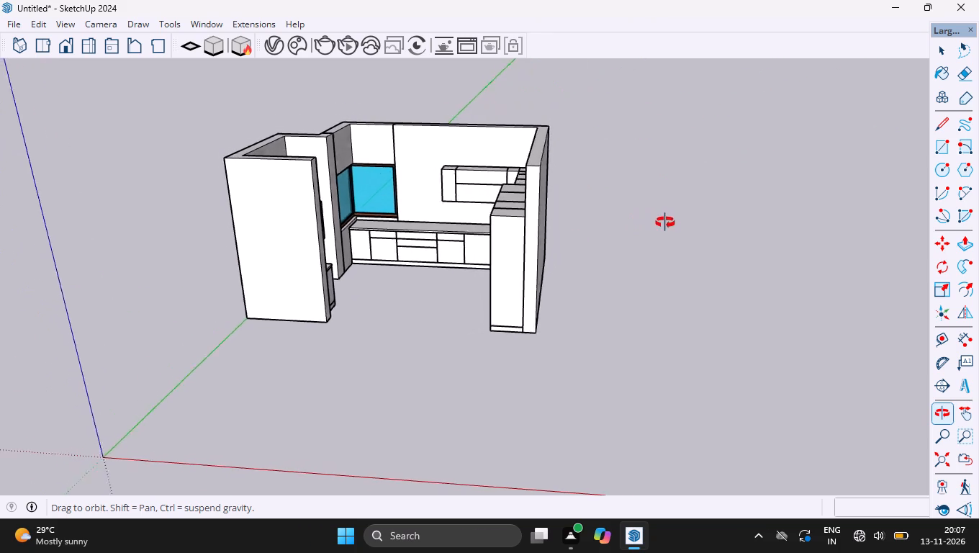
pyautogui.moveTo(665, 222); pyautogui.dragTo(692, 225)
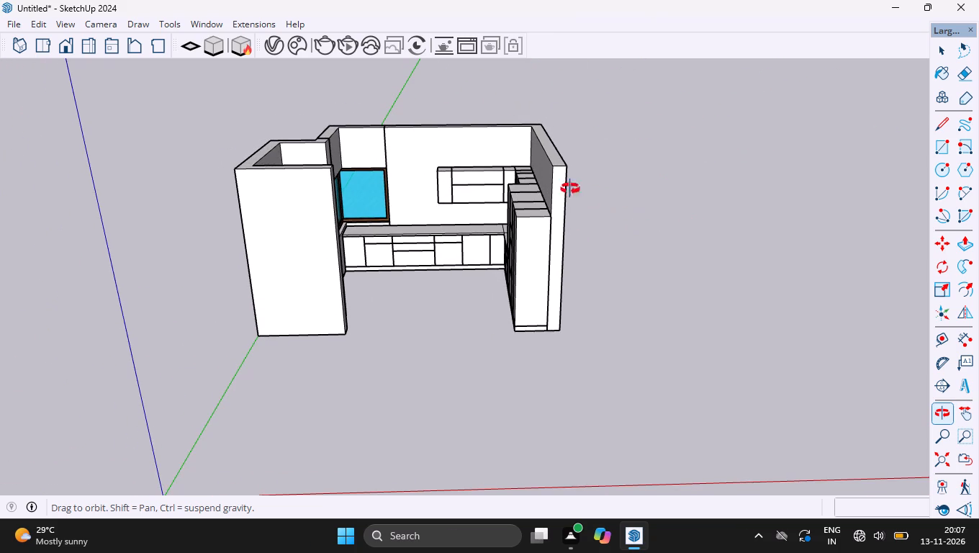
pyautogui.keyDown('ctrl'); pyautogui.scroll(4, 397, 193); pyautogui.keyUp('ctrl')
pyautogui.press('space')
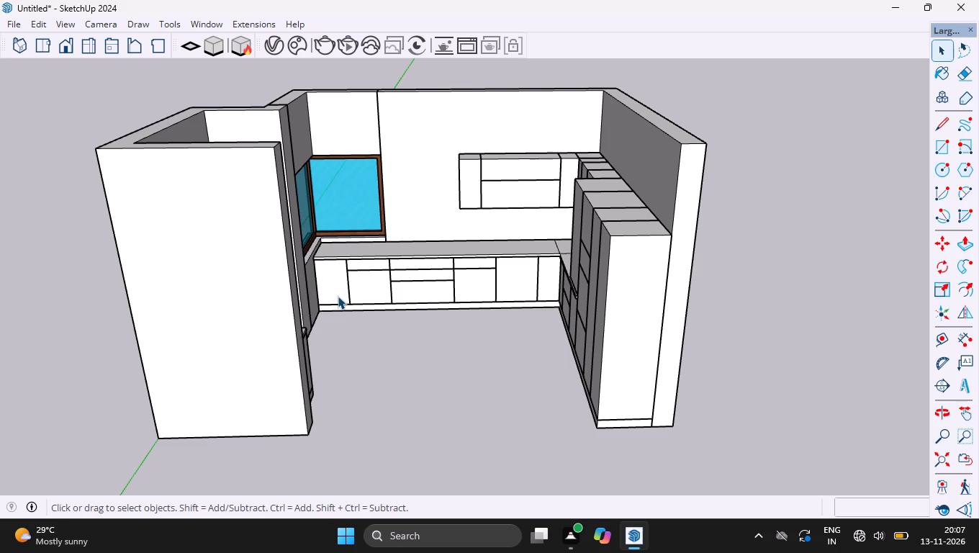
pyautogui.keyDown('ctrl'); pyautogui.scroll(2, 338, 292); pyautogui.keyUp('ctrl')
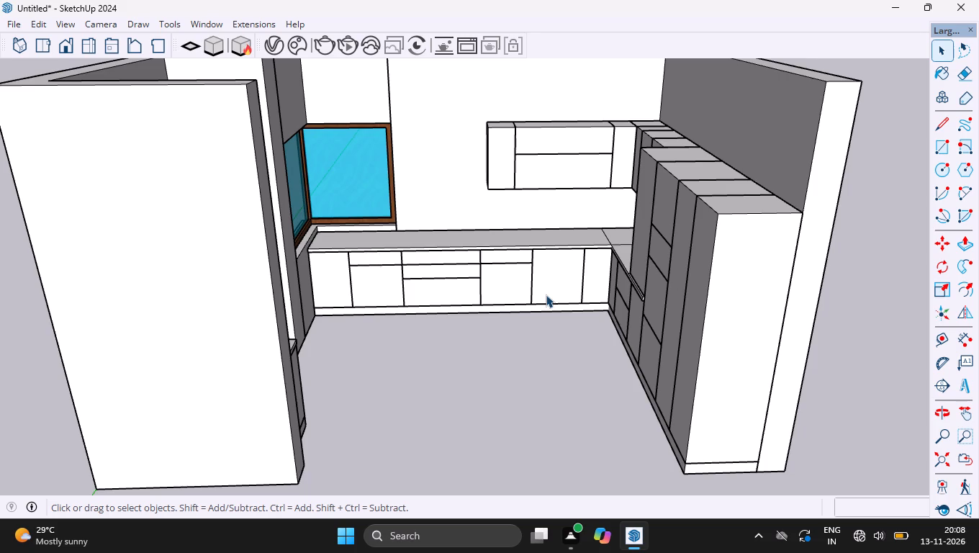
pyautogui.press('o')
pyautogui.moveTo(524, 356); pyautogui.dragTo(538, 311)
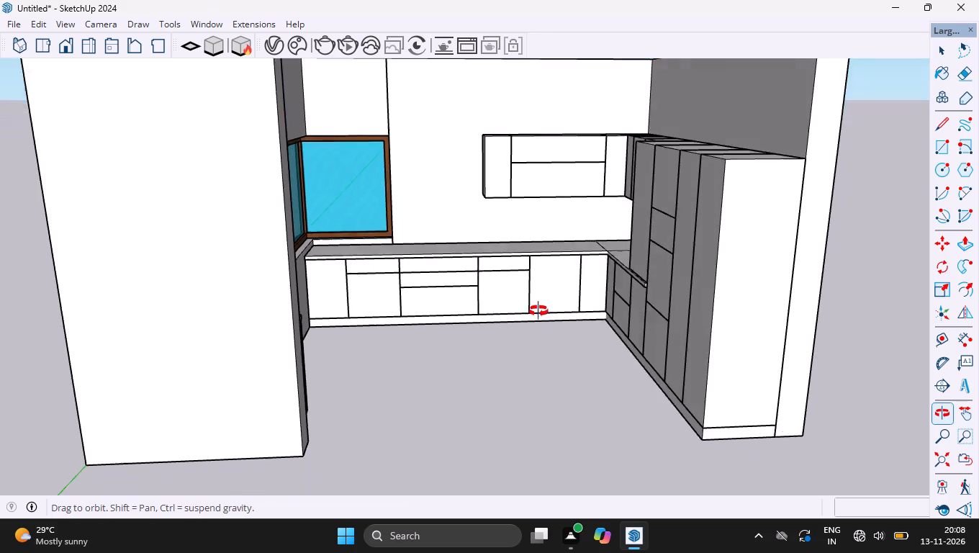
pyautogui.moveTo(538, 311); pyautogui.dragTo(539, 310)
pyautogui.keyDown('ctrl'); pyautogui.scroll(4, 558, 297); pyautogui.keyUp('ctrl')
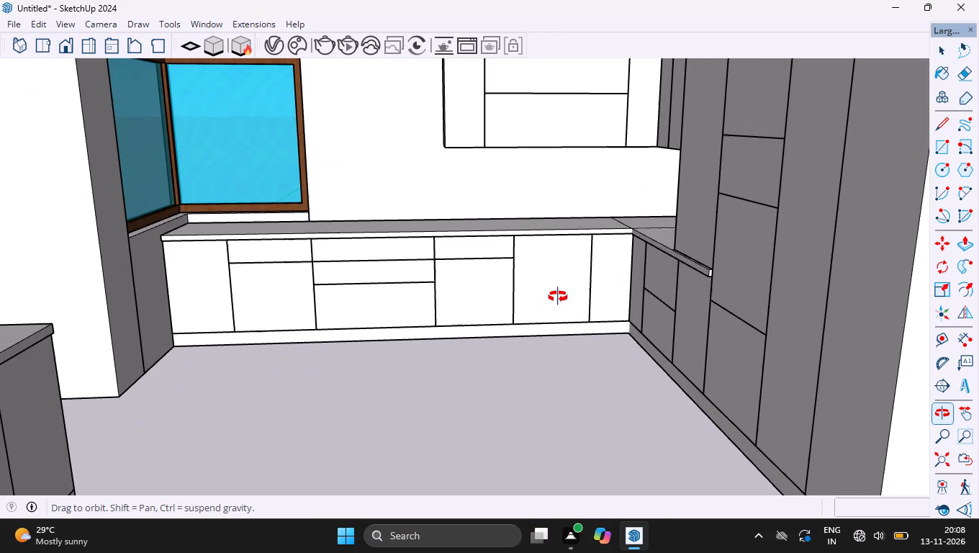
# Offset the front face of the end base cabinet door beneath the corner window inward by 1.5 mm.
pyautogui.press('space')
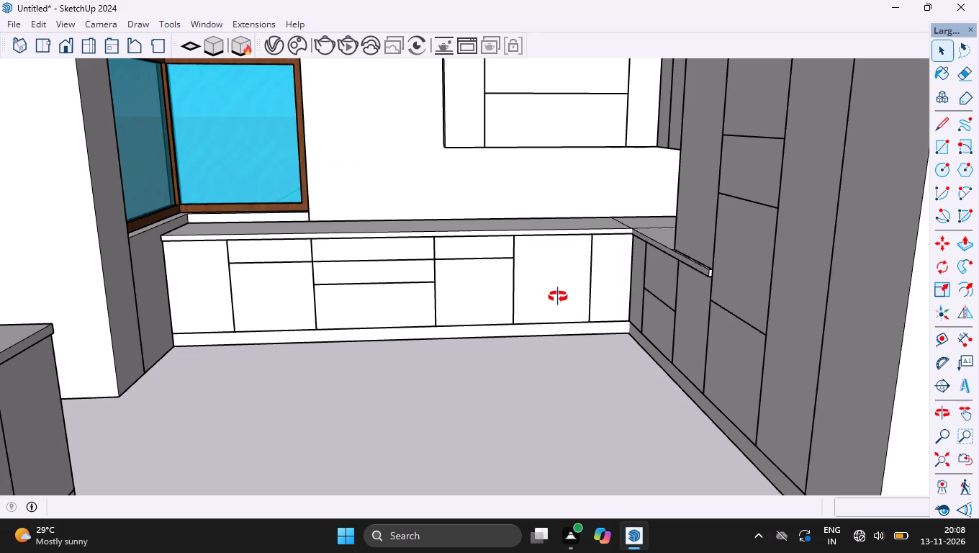
pyautogui.press('space')
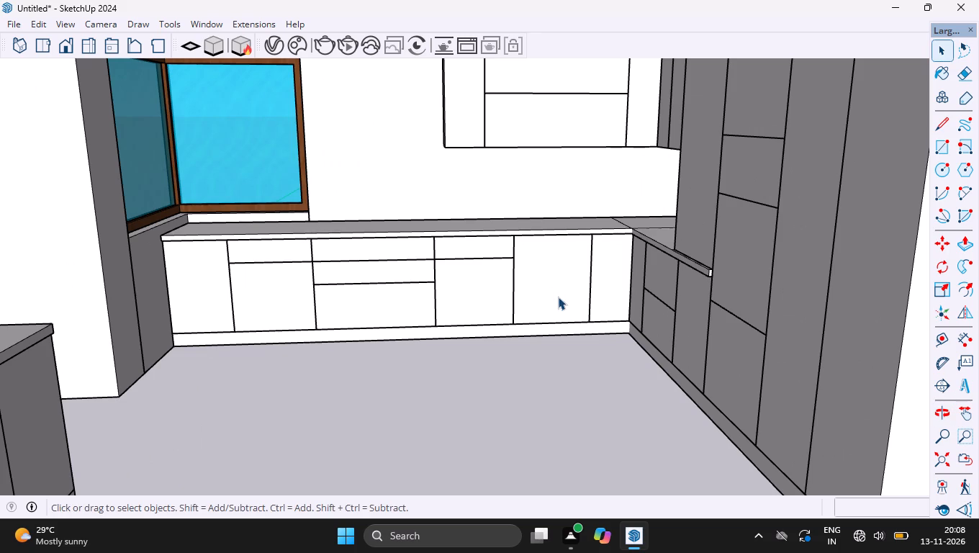
pyautogui.keyDown('ctrl'); pyautogui.scroll(6, 215, 279); pyautogui.keyUp('ctrl')
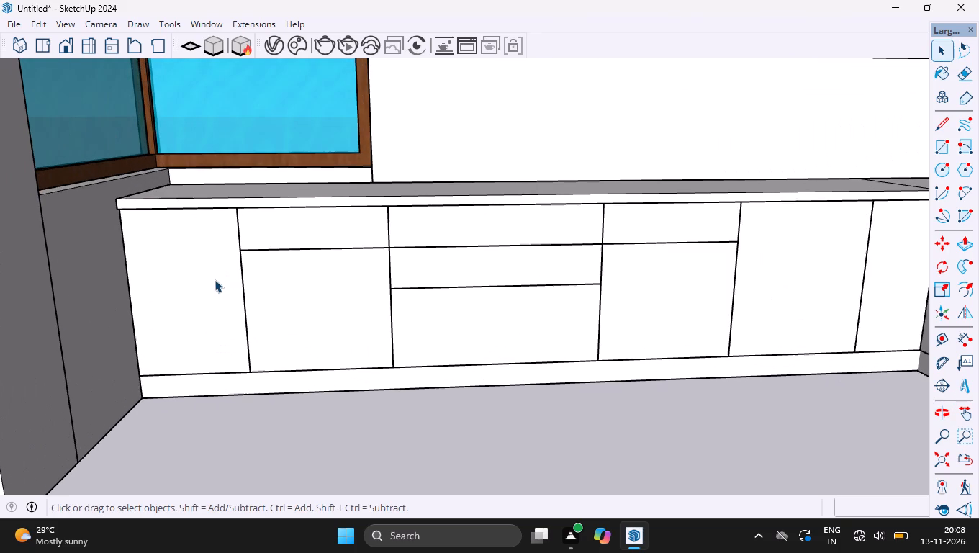
pyautogui.doubleClick(215, 279)
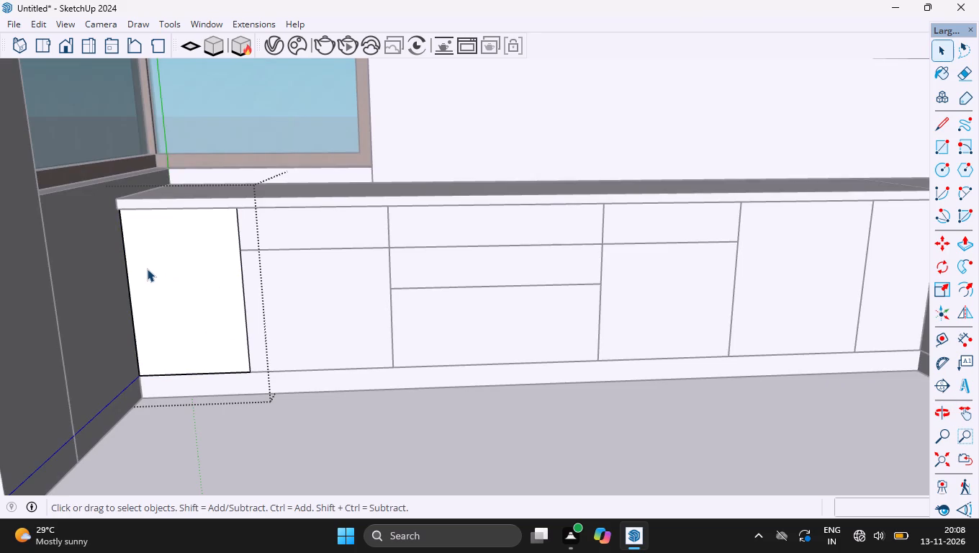
pyautogui.press('f')
pyautogui.click(132, 263)
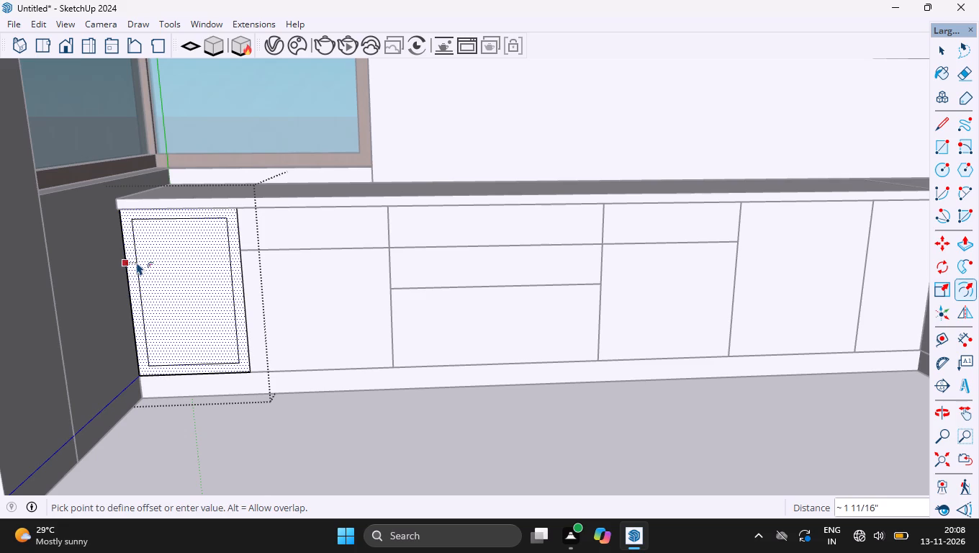
pyautogui.write('1.5mm')
pyautogui.press('Return')
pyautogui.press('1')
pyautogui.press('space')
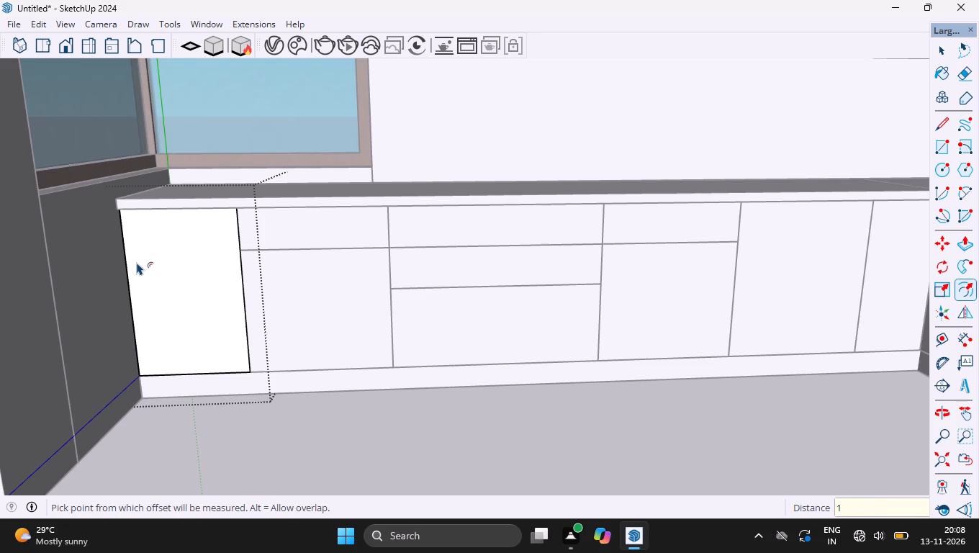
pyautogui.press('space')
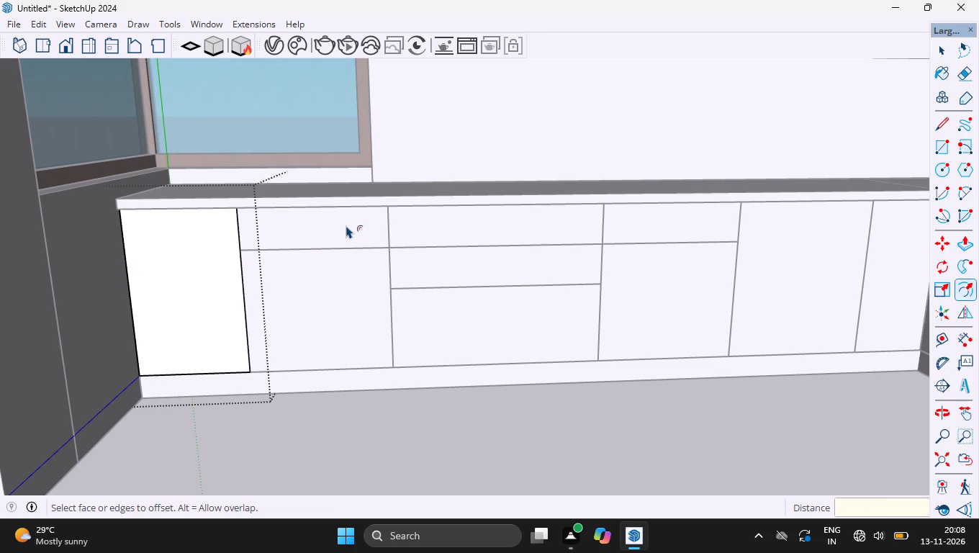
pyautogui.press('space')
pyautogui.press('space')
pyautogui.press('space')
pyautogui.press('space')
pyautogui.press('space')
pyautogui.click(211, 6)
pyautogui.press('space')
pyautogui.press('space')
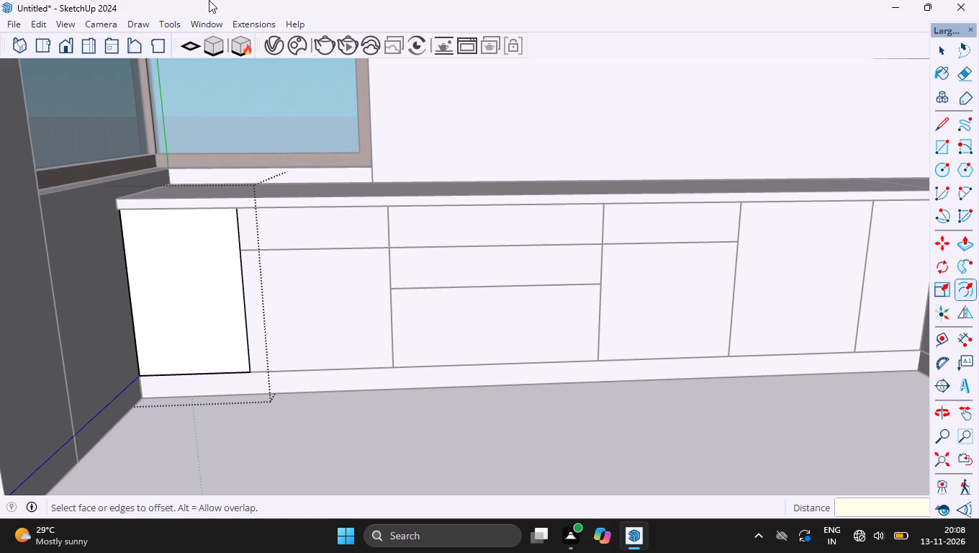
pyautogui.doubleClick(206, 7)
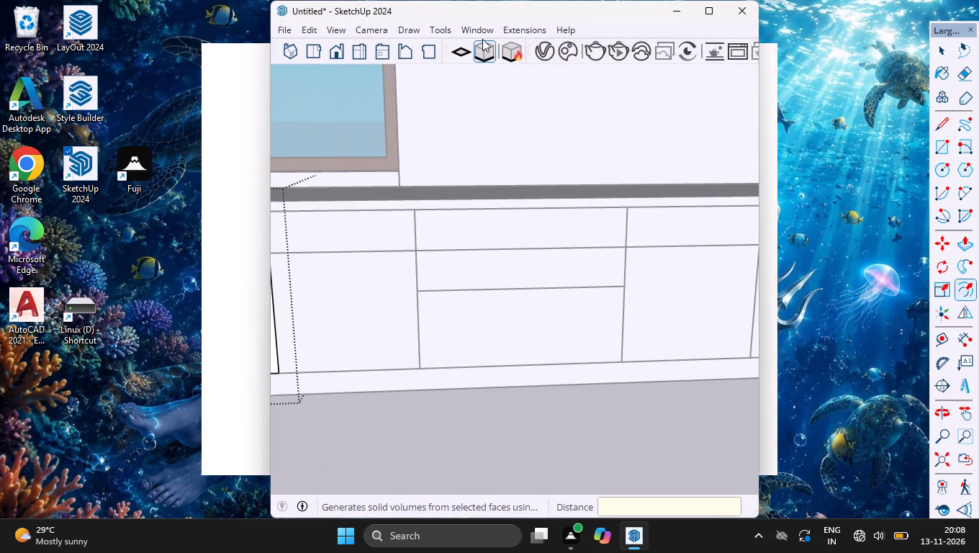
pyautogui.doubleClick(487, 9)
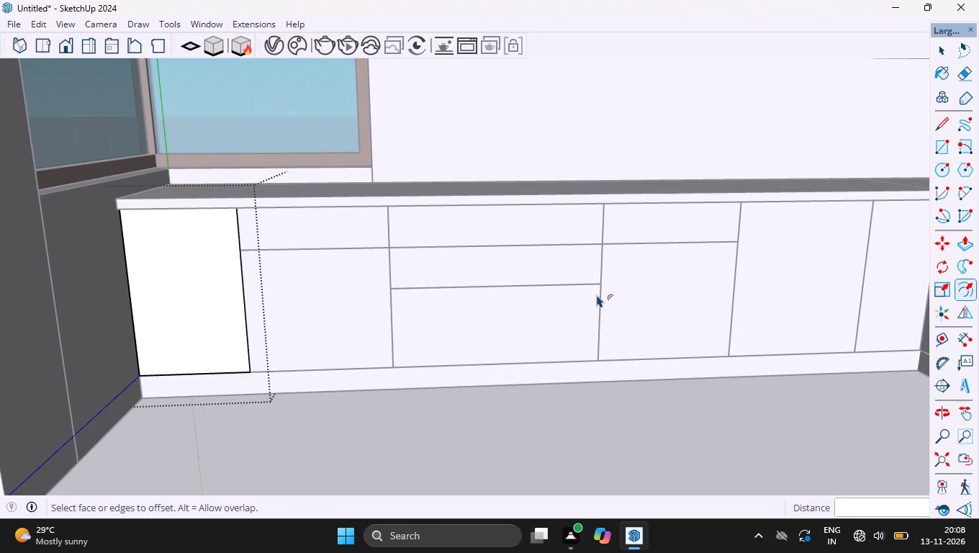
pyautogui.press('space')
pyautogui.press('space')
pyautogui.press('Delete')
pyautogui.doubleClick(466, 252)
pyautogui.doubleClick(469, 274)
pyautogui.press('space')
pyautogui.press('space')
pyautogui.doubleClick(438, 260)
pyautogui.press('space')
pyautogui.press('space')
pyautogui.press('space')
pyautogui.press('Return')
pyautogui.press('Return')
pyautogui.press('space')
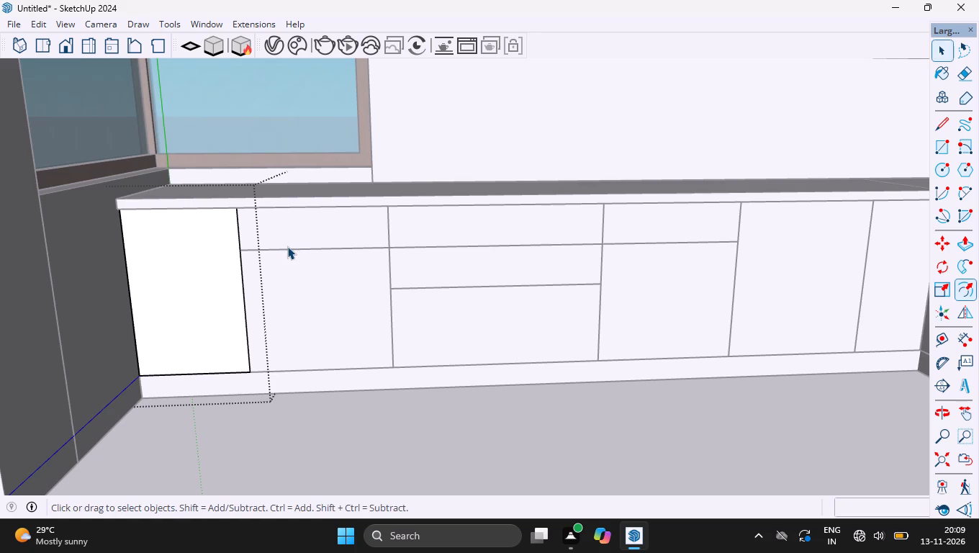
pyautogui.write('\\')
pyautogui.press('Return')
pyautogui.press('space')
# Offset the drawer and door fronts of the second base unit from the window end by the same 1.5 mm.
pyautogui.click(325, 217)
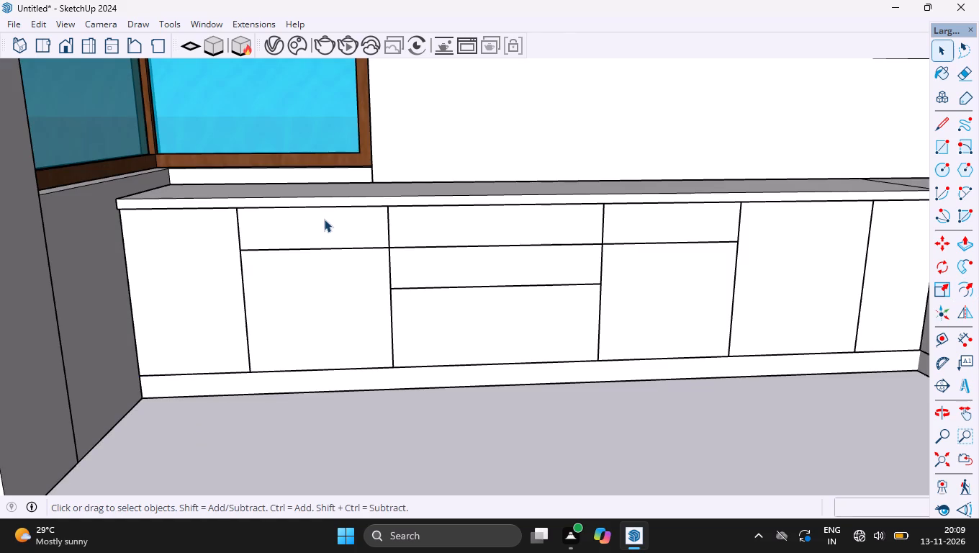
pyautogui.doubleClick(324, 219)
pyautogui.press('f')
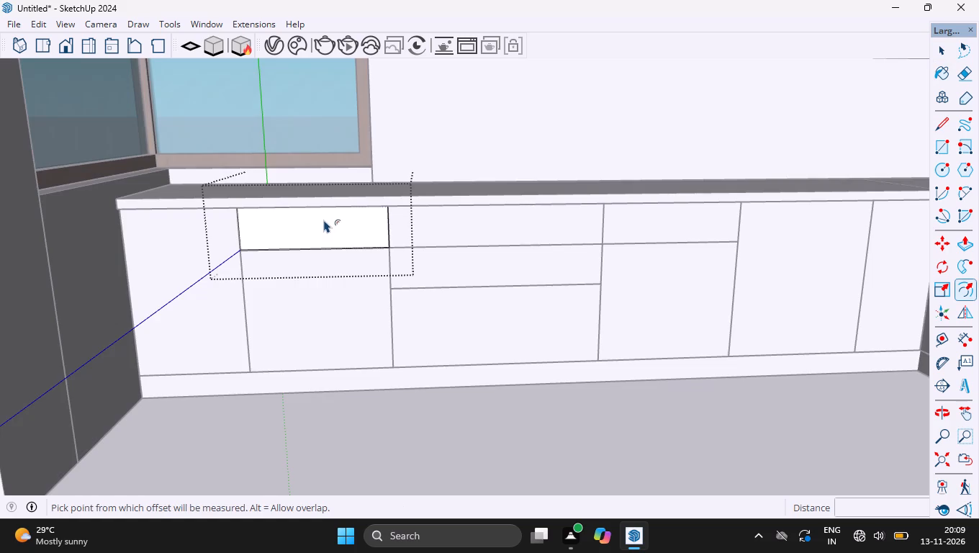
pyautogui.doubleClick(325, 228)
pyautogui.press('space')
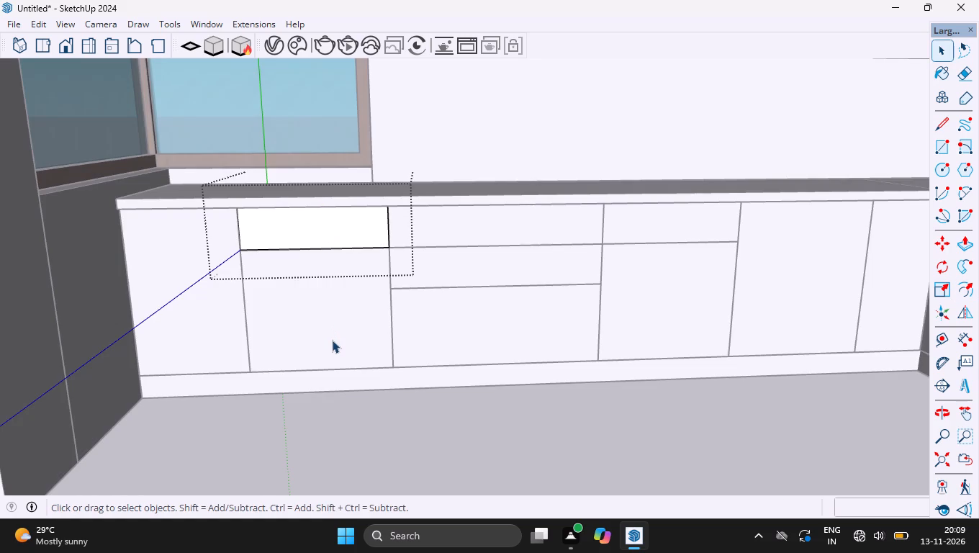
pyautogui.click(332, 340)
pyautogui.doubleClick(357, 350)
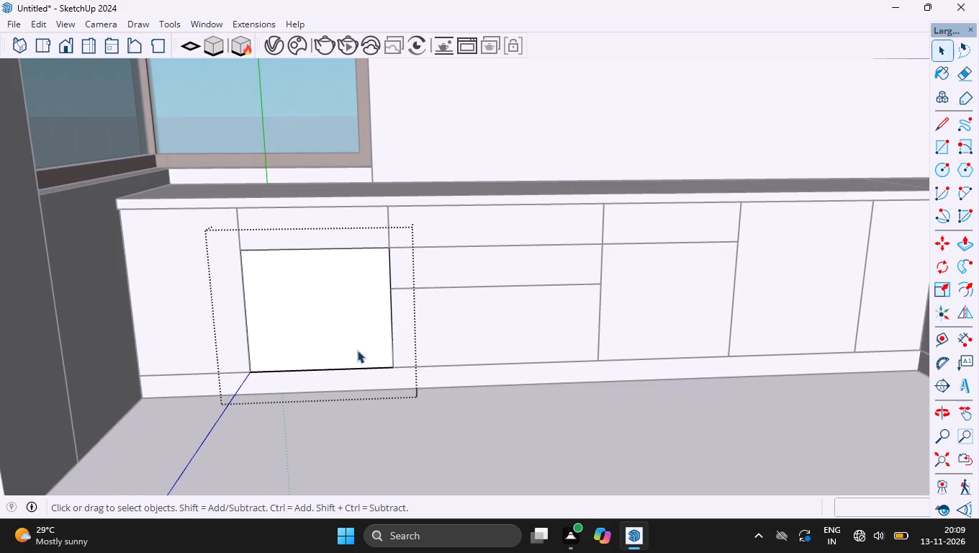
pyautogui.press('f')
pyautogui.doubleClick(376, 327)
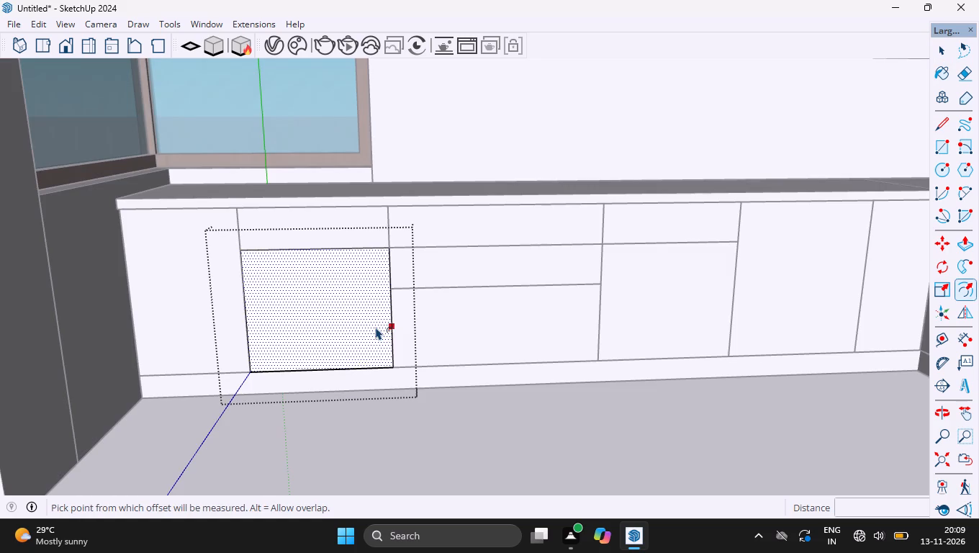
pyautogui.press('space')
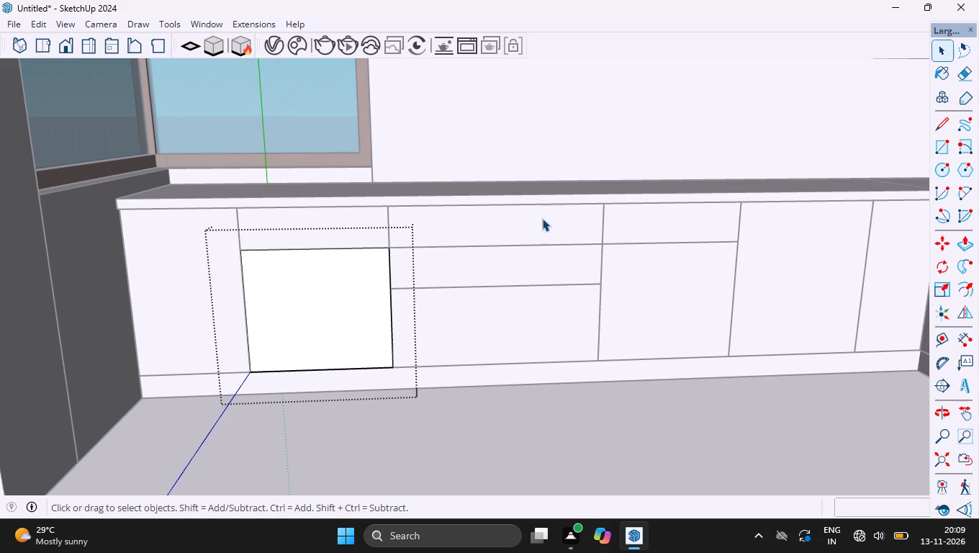
# Offset the top, middle and bottom drawer fronts of the three-drawer base unit inward by the same 1.5 mm.
pyautogui.doubleClick(542, 218)
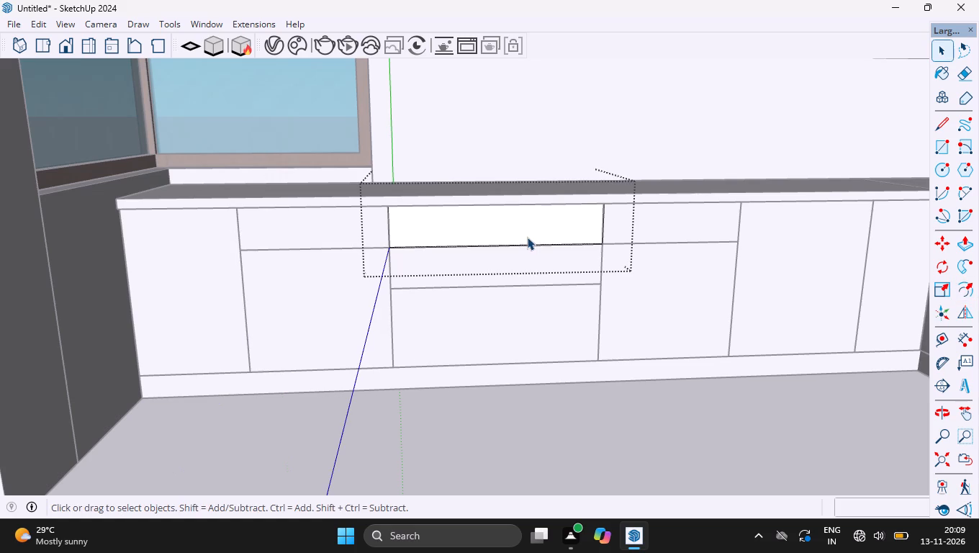
pyautogui.press('f')
pyautogui.doubleClick(524, 229)
pyautogui.press('space')
pyautogui.doubleClick(523, 277)
pyautogui.press('f')
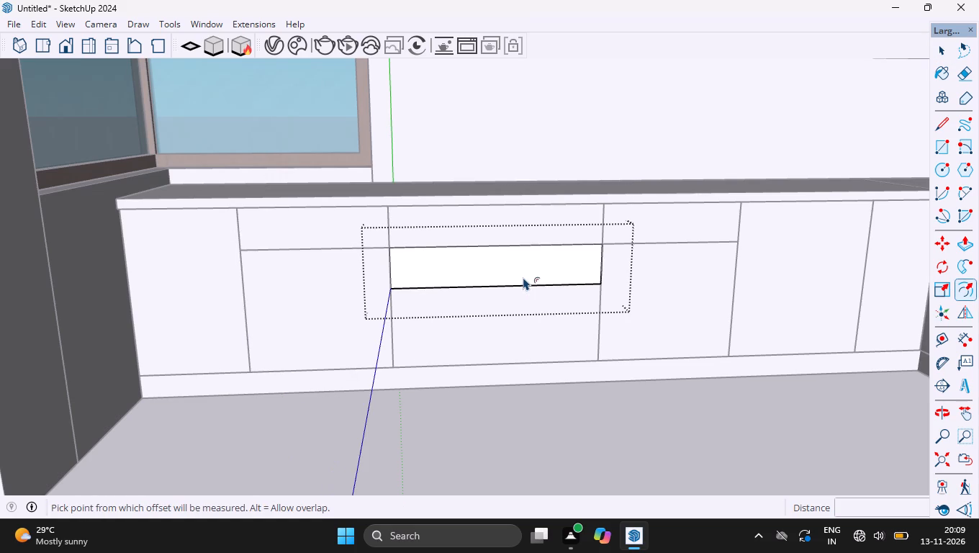
pyautogui.doubleClick(520, 271)
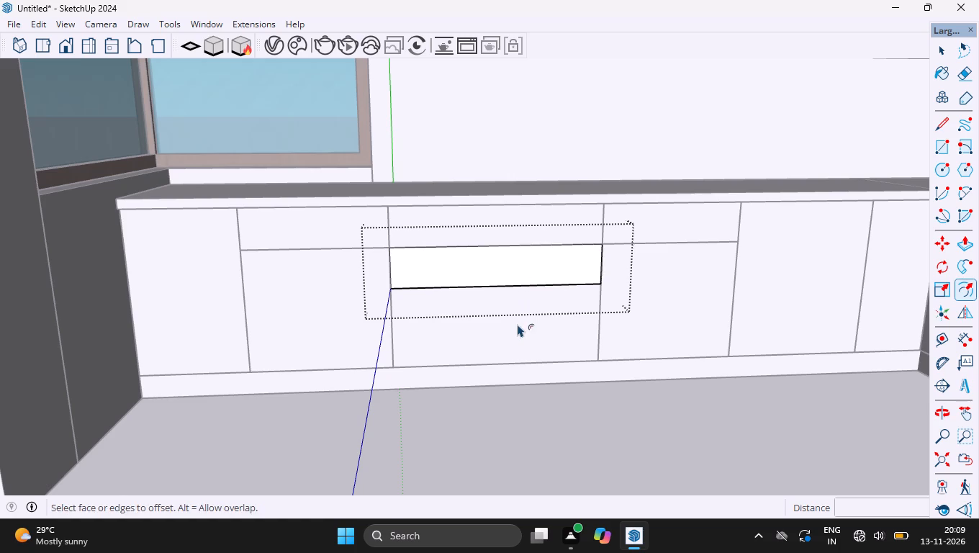
pyautogui.press('space')
pyautogui.doubleClick(518, 324)
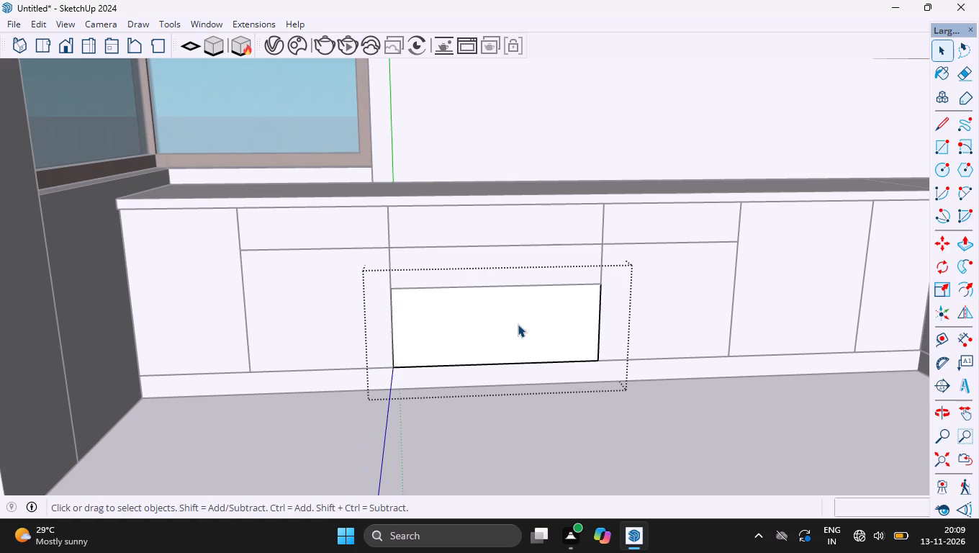
pyautogui.press('f')
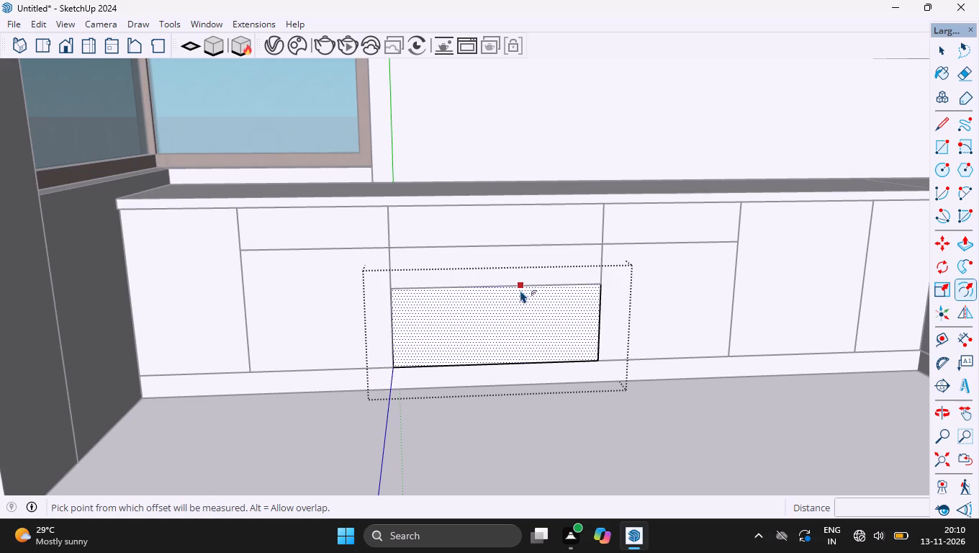
pyautogui.doubleClick(520, 290)
pyautogui.press('space')
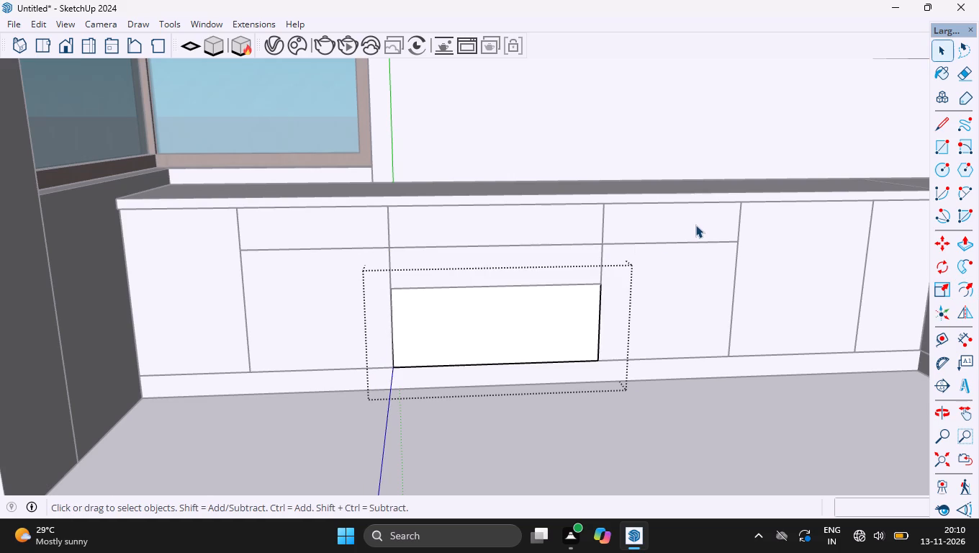
# Offset the top drawer front of the base unit beyond the three-drawer unit inward by the same 1.5 mm.
pyautogui.click(695, 225)
pyautogui.click(695, 225)
pyautogui.click(695, 225)
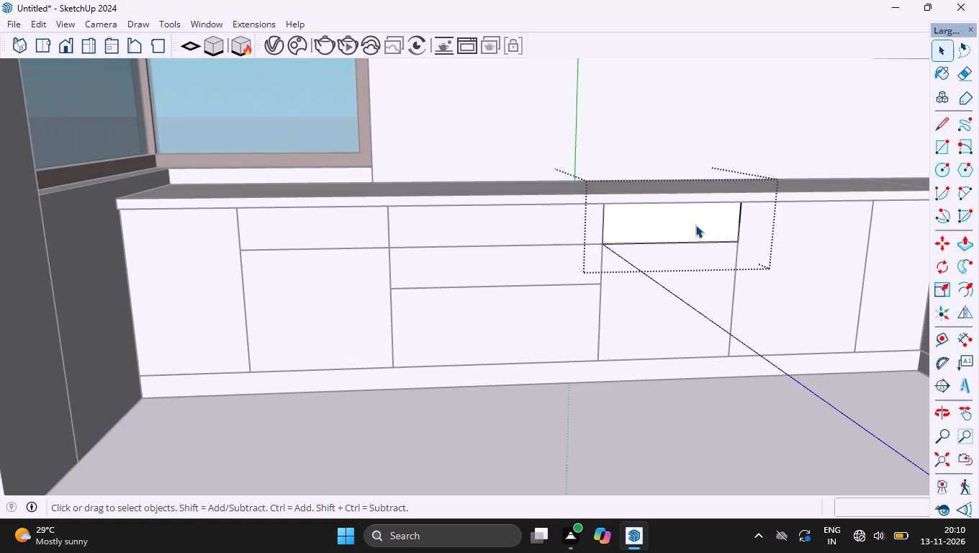
pyautogui.press('f')
pyautogui.doubleClick(718, 226)
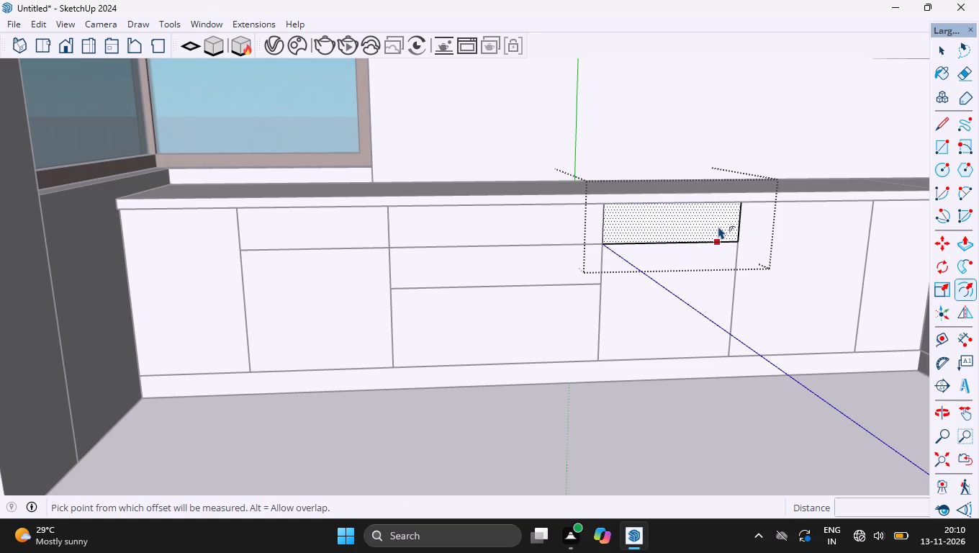
# Offset the door front below the top drawer of the base unit beyond the three-drawer unit inward by the same 1.5 mm.
pyautogui.doubleClick(668, 310)
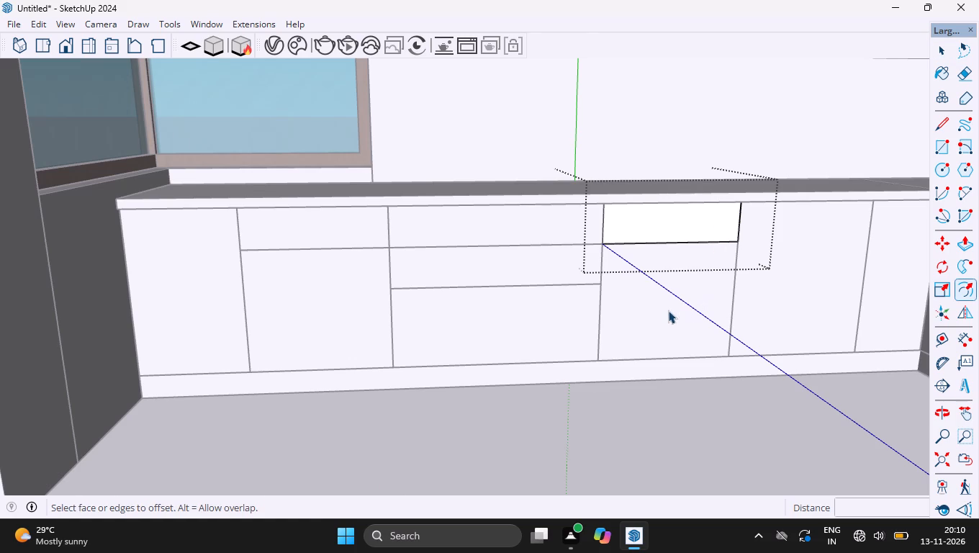
pyautogui.press('space')
pyautogui.press('Escape')
pyautogui.click(668, 310)
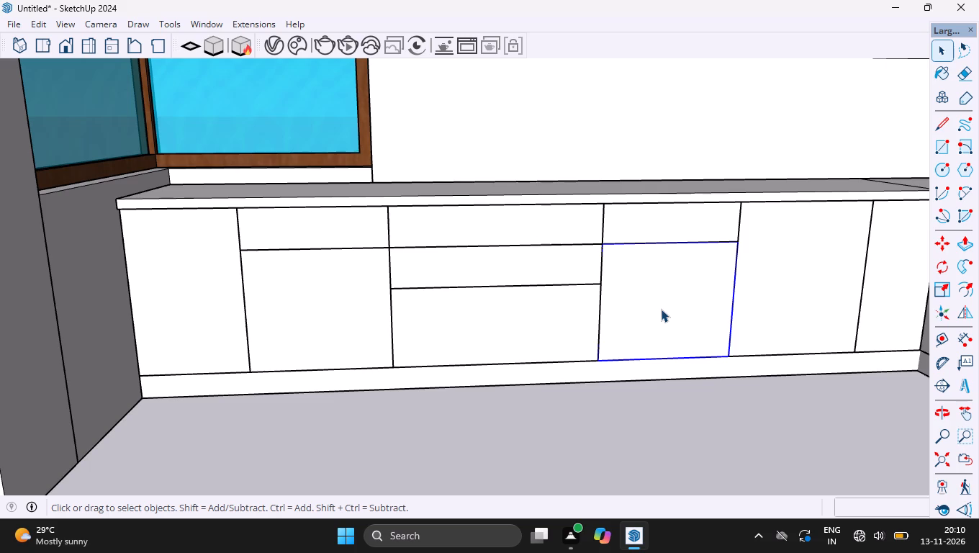
pyautogui.doubleClick(661, 309)
pyautogui.click(616, 252)
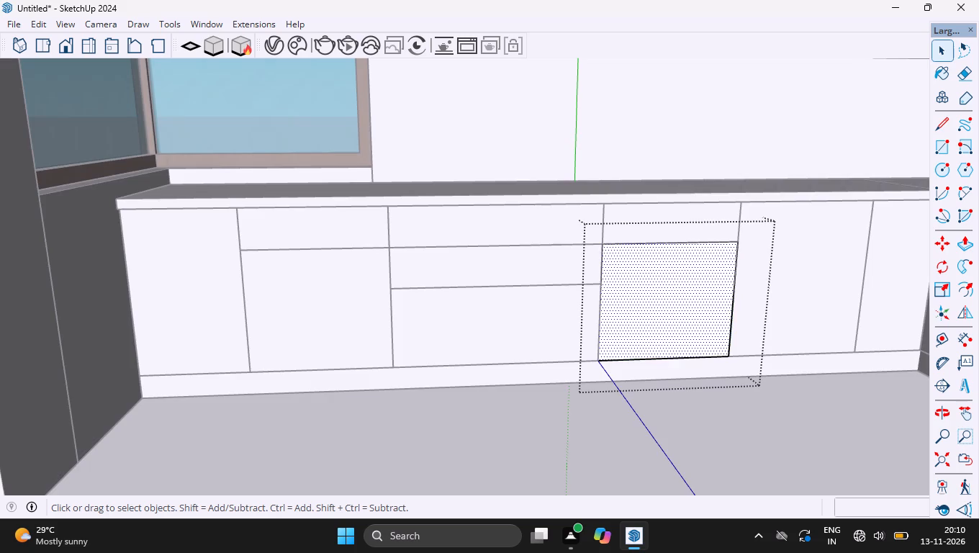
pyautogui.press('f')
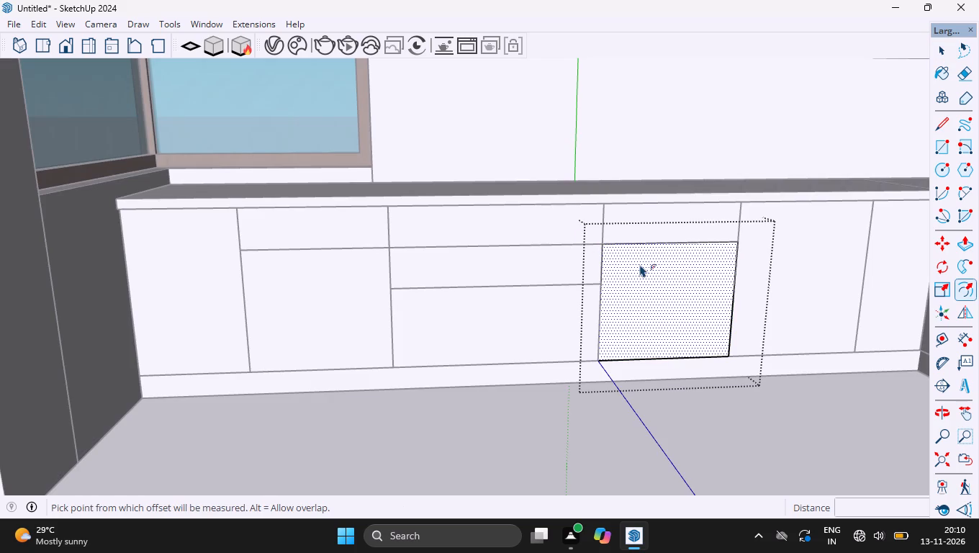
pyautogui.doubleClick(640, 261)
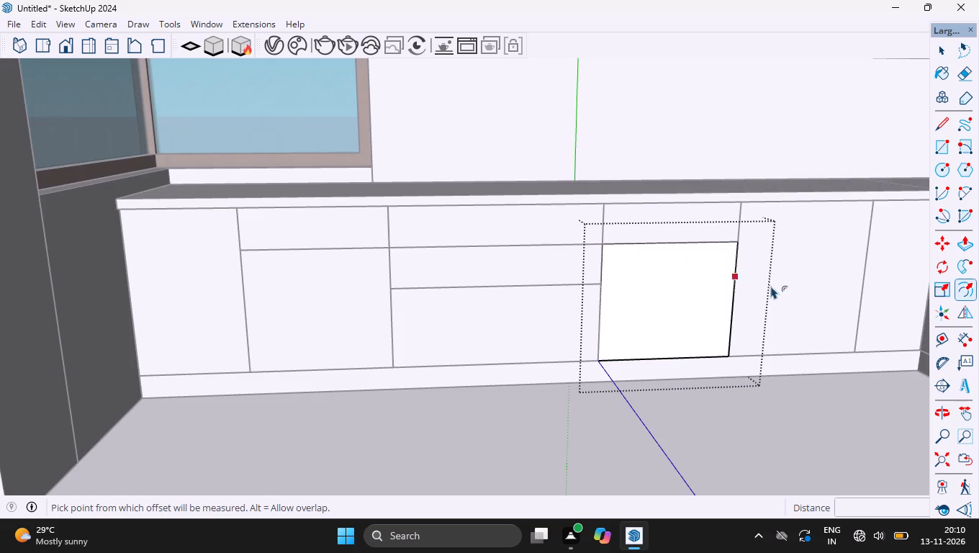
pyautogui.press('space')
# Offset the full-height door front of the adjacent base unit, towards the far corner, inward by the same 1.5 mm.
pyautogui.keyDown('ctrl'); pyautogui.scroll(-1, 499, 302); pyautogui.keyUp('ctrl')
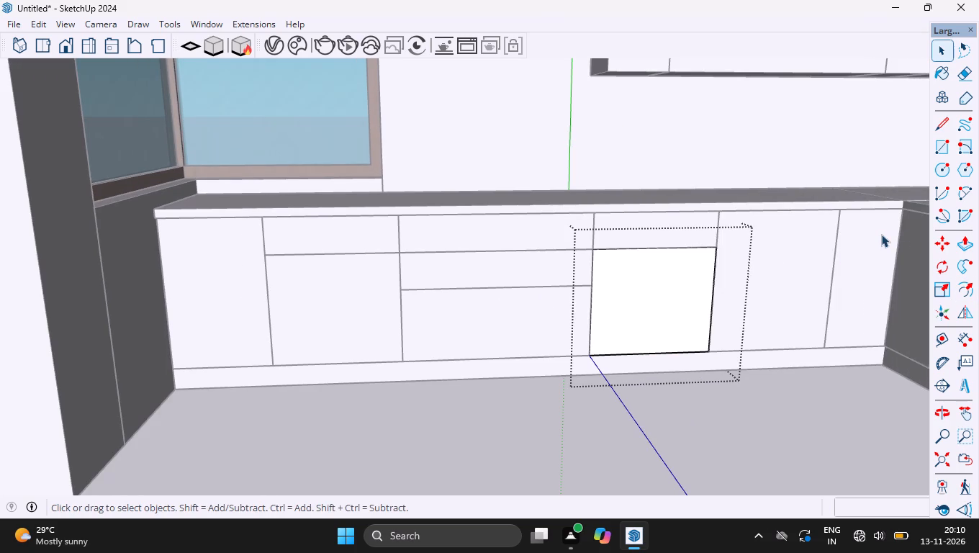
pyautogui.keyDown('ctrl'); pyautogui.scroll(9, 881, 234); pyautogui.keyUp('ctrl')
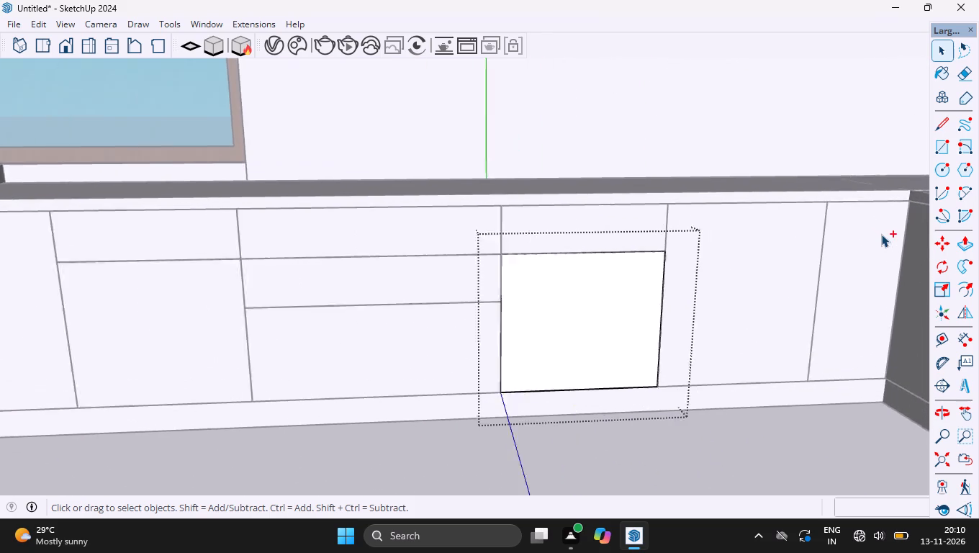
pyautogui.keyDown('ctrl'); pyautogui.scroll(2, 881, 234); pyautogui.keyUp('ctrl')
pyautogui.doubleClick(719, 287)
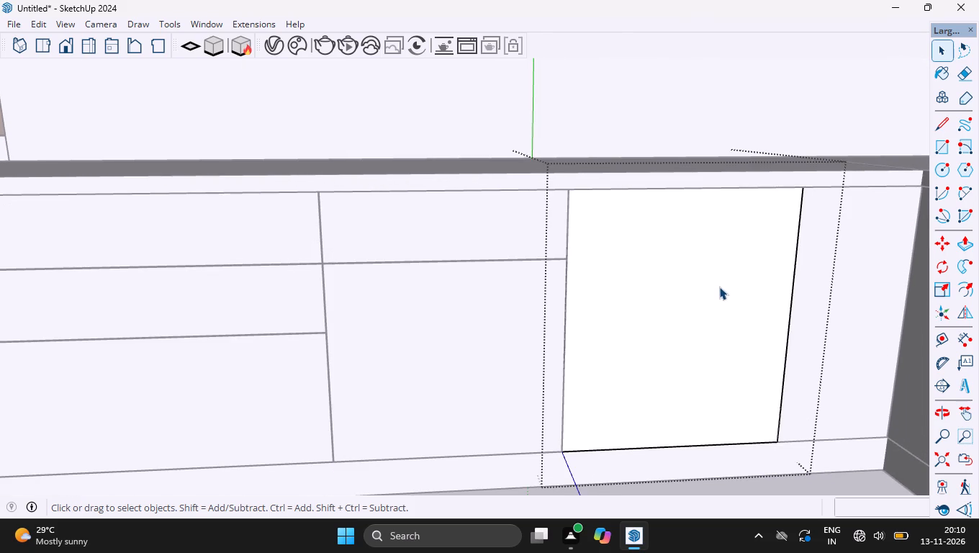
pyautogui.press('f')
pyautogui.doubleClick(600, 264)
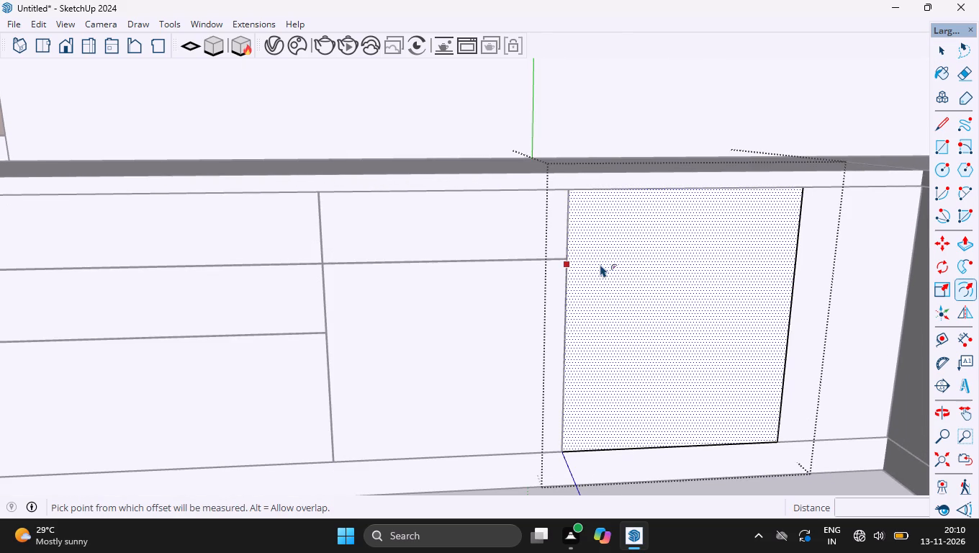
pyautogui.press('space')
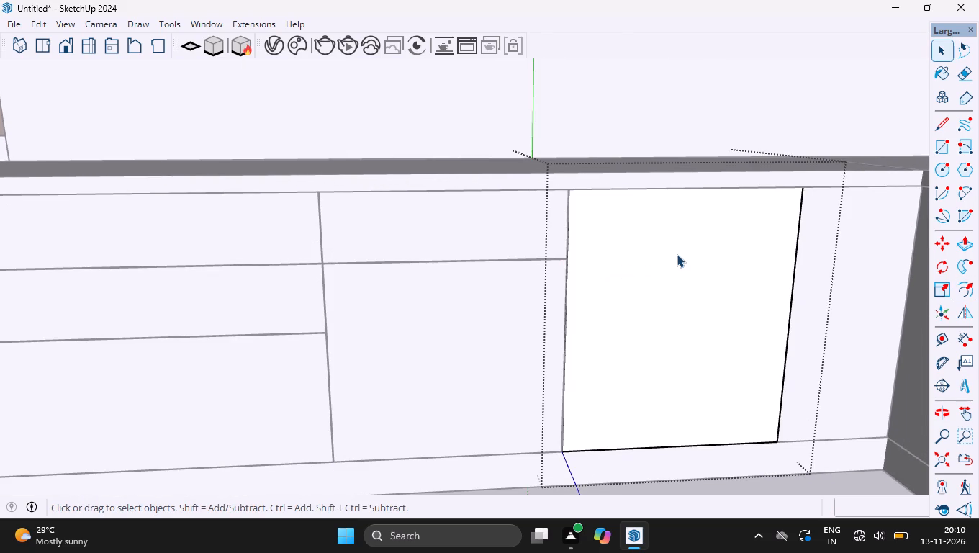
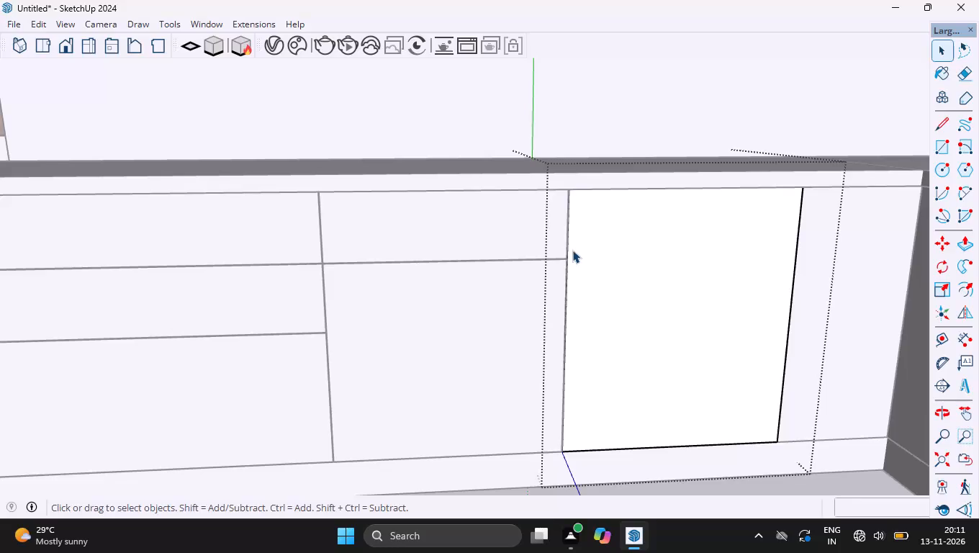
# Offset the edges of the open tall door front inward, repeating the previous offset distance.
pyautogui.keyDown('ctrl'); pyautogui.scroll(11, 572, 250); pyautogui.keyUp('ctrl')
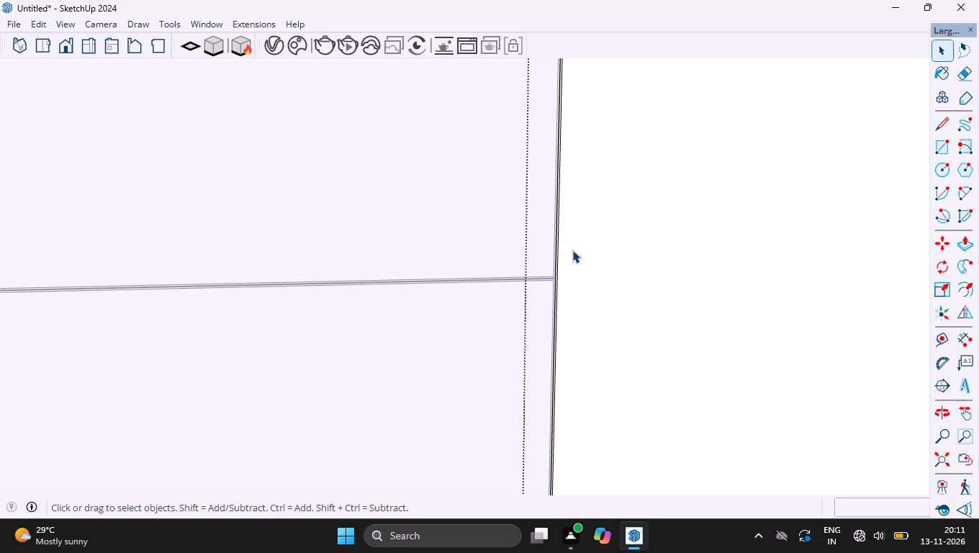
pyautogui.press('f')
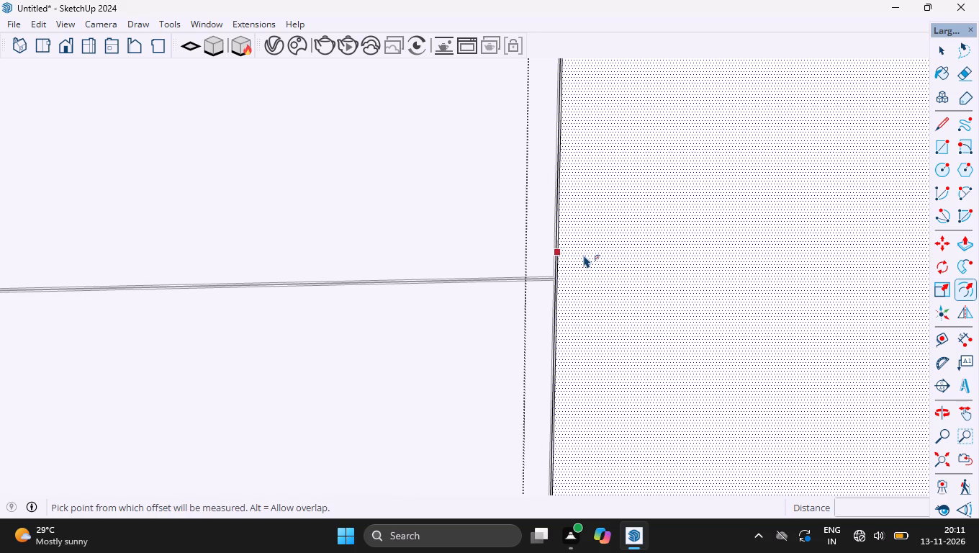
pyautogui.doubleClick(584, 255)
pyautogui.press('space')
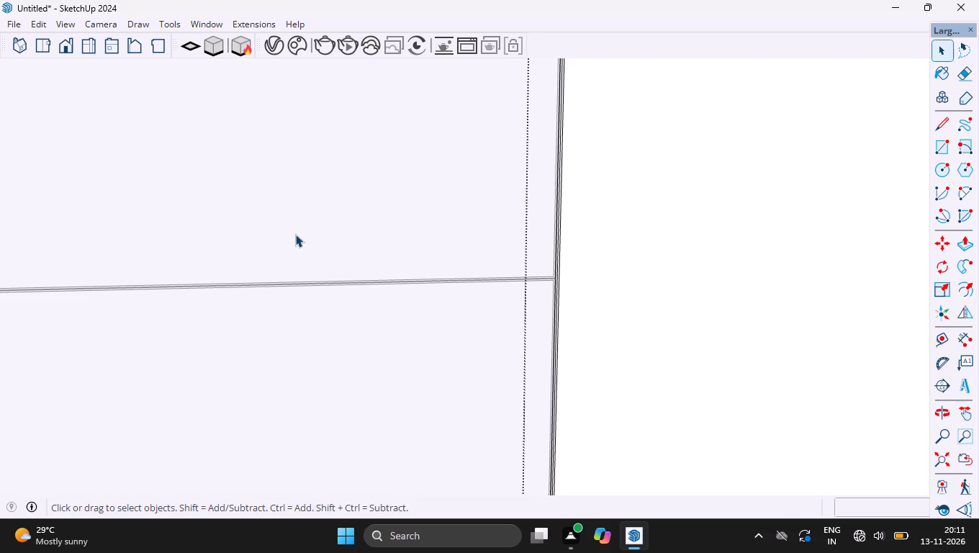
# Push/Pull the offset face of the tall door front outward by 18 mm.
pyautogui.hscroll(1, 142, 271)
pyautogui.keyDown('ctrl'); pyautogui.scroll(-6, 142, 271); pyautogui.keyUp('ctrl')
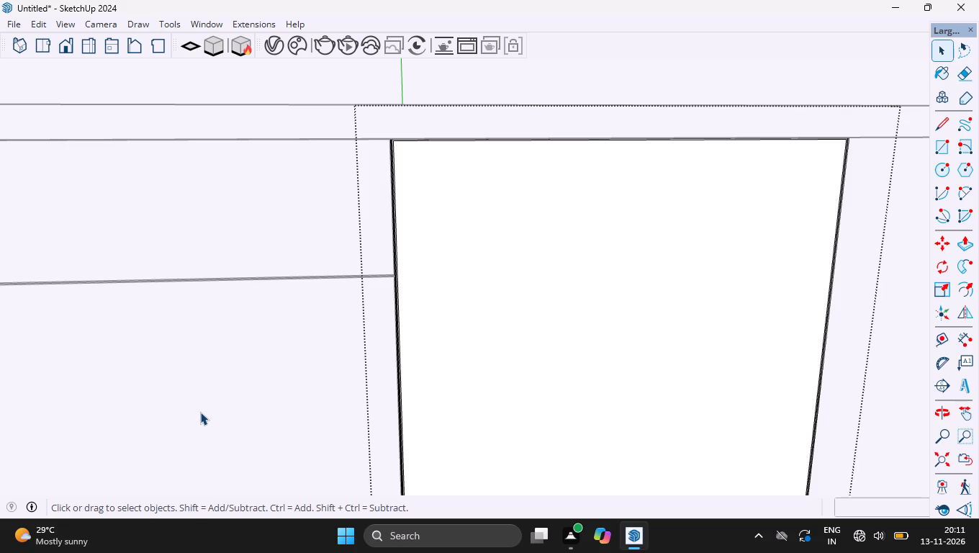
pyautogui.keyDown('ctrl'); pyautogui.scroll(-5, 124, 369); pyautogui.keyUp('ctrl')
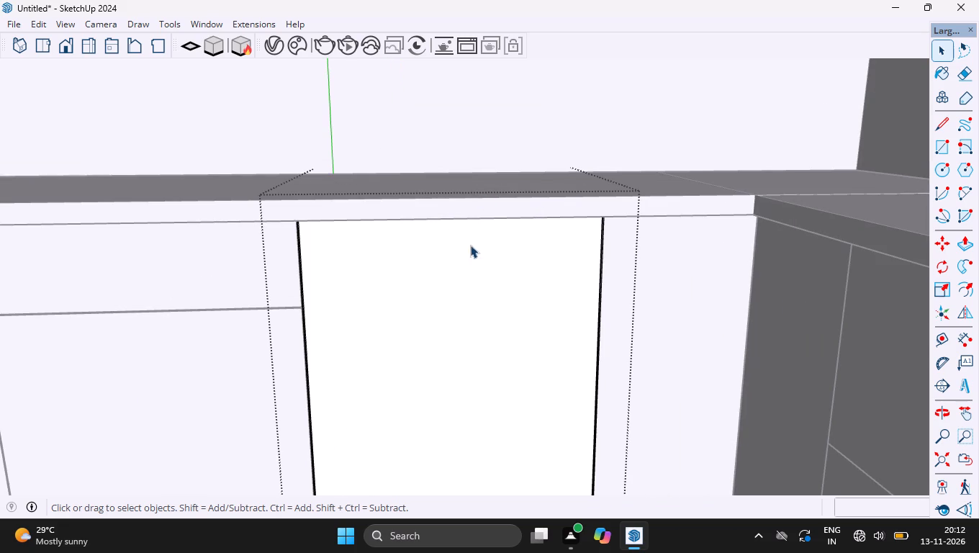
pyautogui.press('p')
pyautogui.click(467, 297)
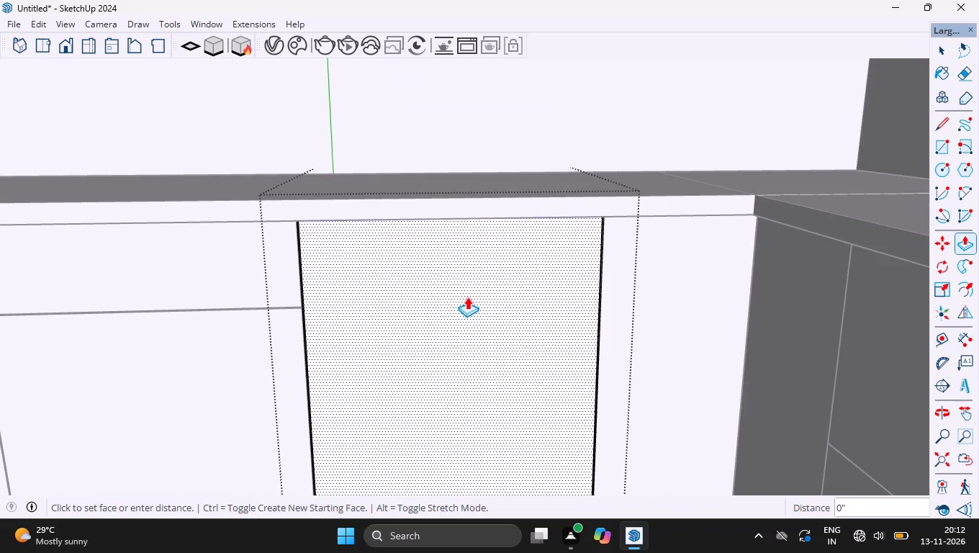
pyautogui.write('18mm')
pyautogui.press('Return')
pyautogui.press('space')
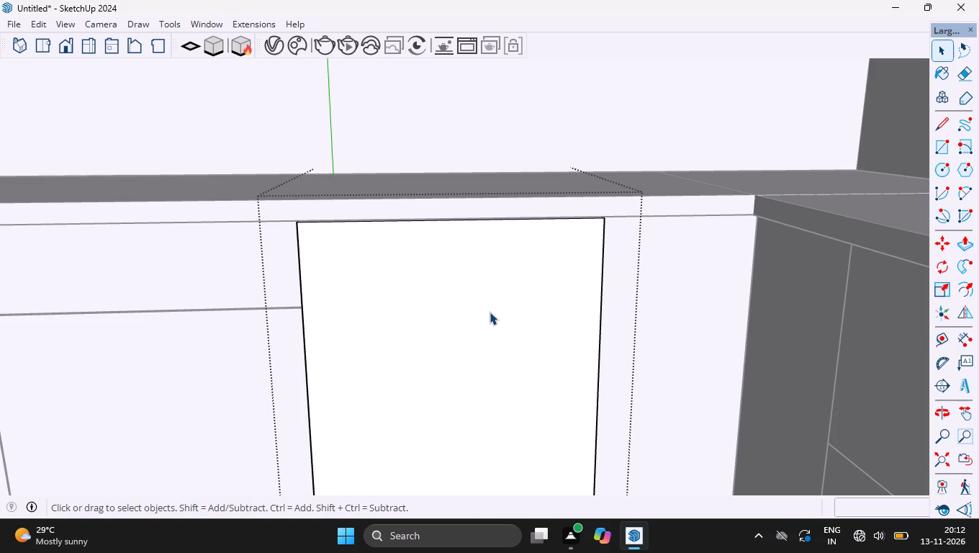
# Push/Pull the adjacent unit's drawer front and the door front below it outward, repeating the 18 mm distance.
pyautogui.doubleClick(179, 292)
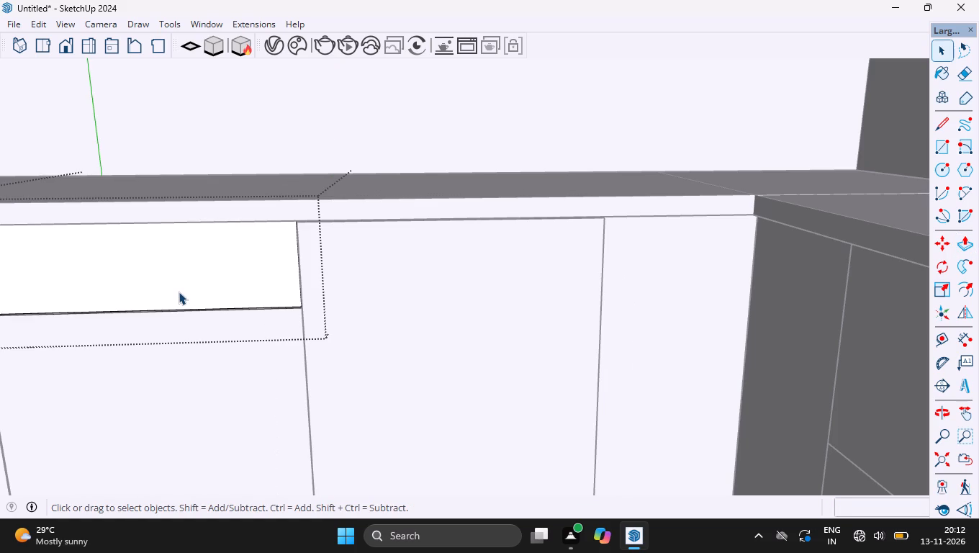
pyautogui.press('p')
pyautogui.doubleClick(173, 282)
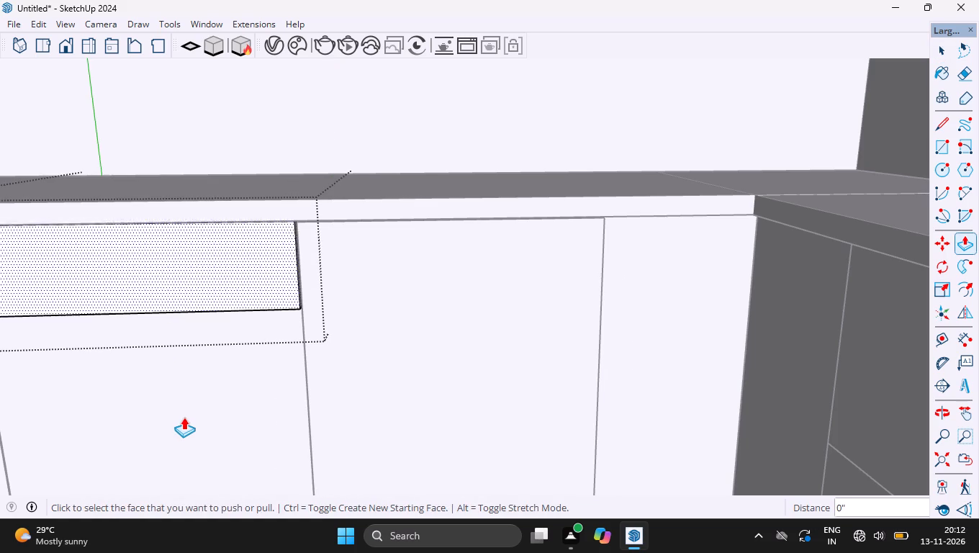
pyautogui.press('space')
pyautogui.doubleClick(188, 433)
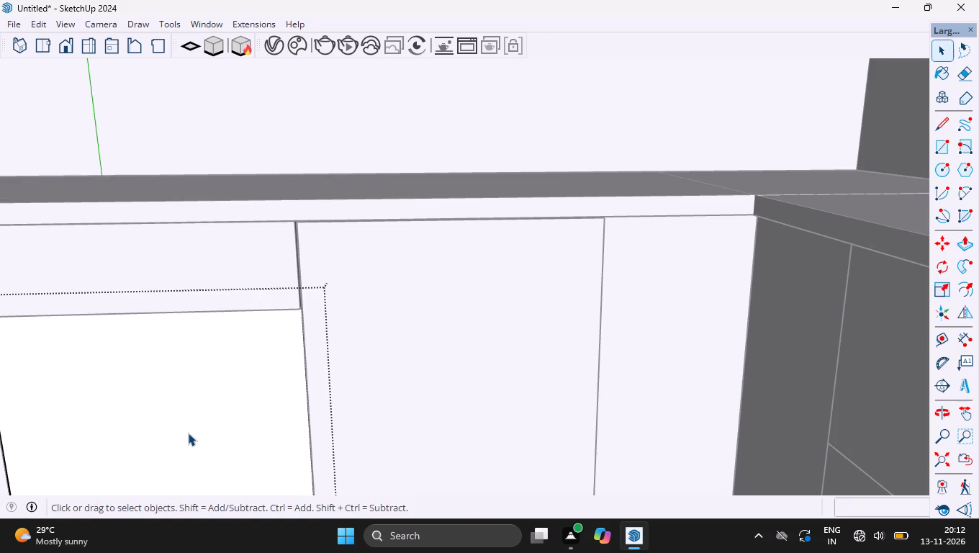
pyautogui.press('p')
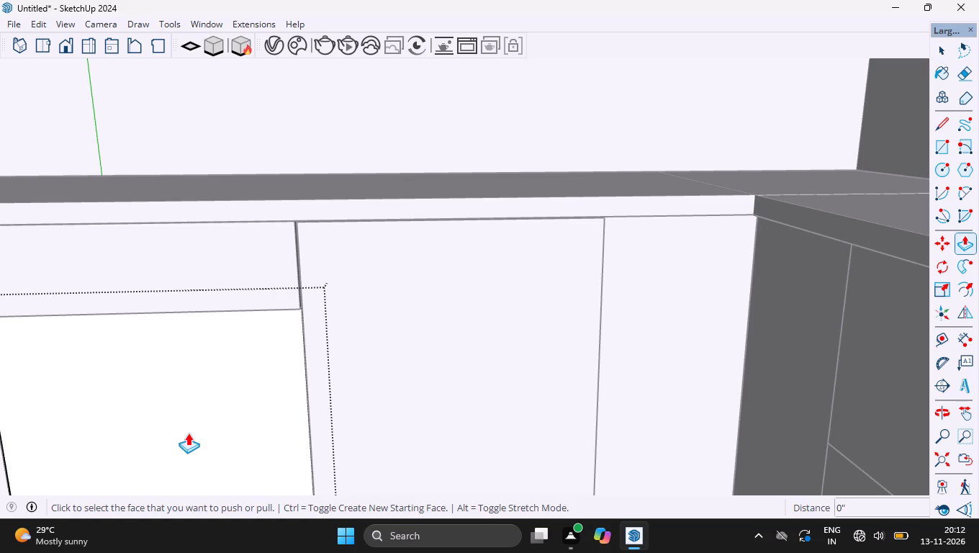
pyautogui.doubleClick(199, 420)
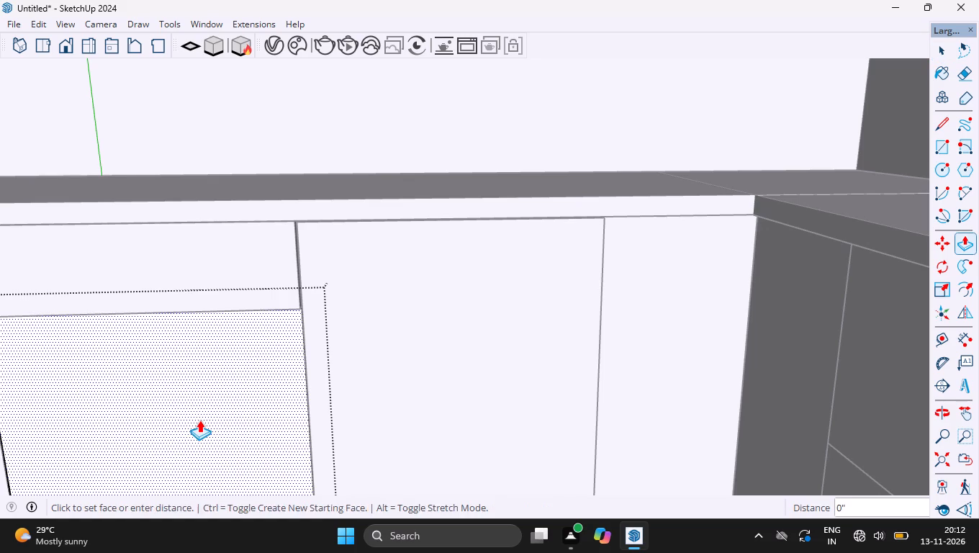
# Offset the top drawer front of the three-drawer base unit, repeating the previous offset distance.
pyautogui.keyDown('ctrl'); pyautogui.scroll(-5, 348, 350); pyautogui.keyUp('ctrl')
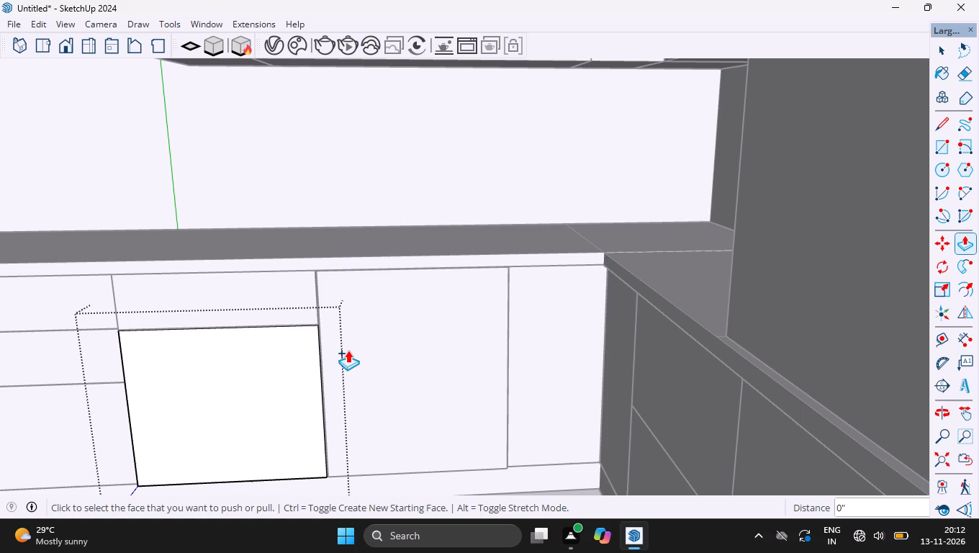
pyautogui.keyDown('ctrl'); pyautogui.scroll(-1, 379, 298); pyautogui.keyUp('ctrl')
pyautogui.keyDown('ctrl'); pyautogui.scroll(-1, 651, 236); pyautogui.keyUp('ctrl')
pyautogui.keyDown('ctrl'); pyautogui.scroll(-3, 707, 223); pyautogui.keyUp('ctrl')
pyautogui.hscroll(-1, 707, 223)
pyautogui.keyDown('ctrl'); pyautogui.scroll(-4, 707, 223); pyautogui.keyUp('ctrl')
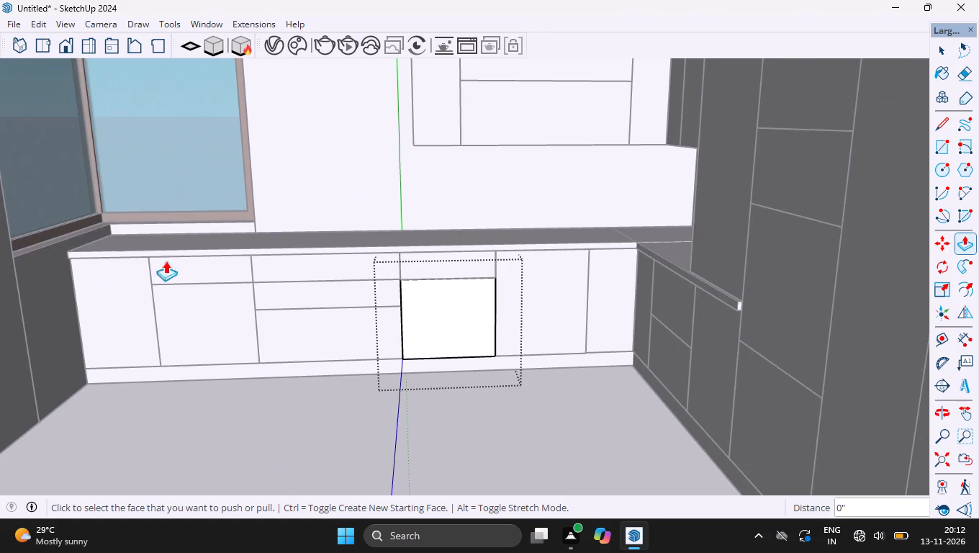
pyautogui.keyDown('ctrl'); pyautogui.scroll(6, 65, 287); pyautogui.keyUp('ctrl')
pyautogui.press('space')
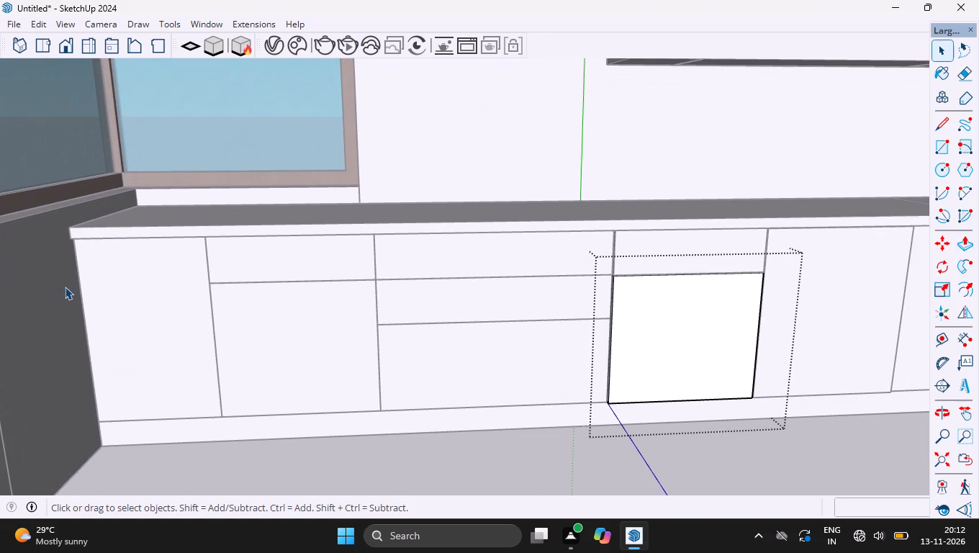
pyautogui.doubleClick(452, 244)
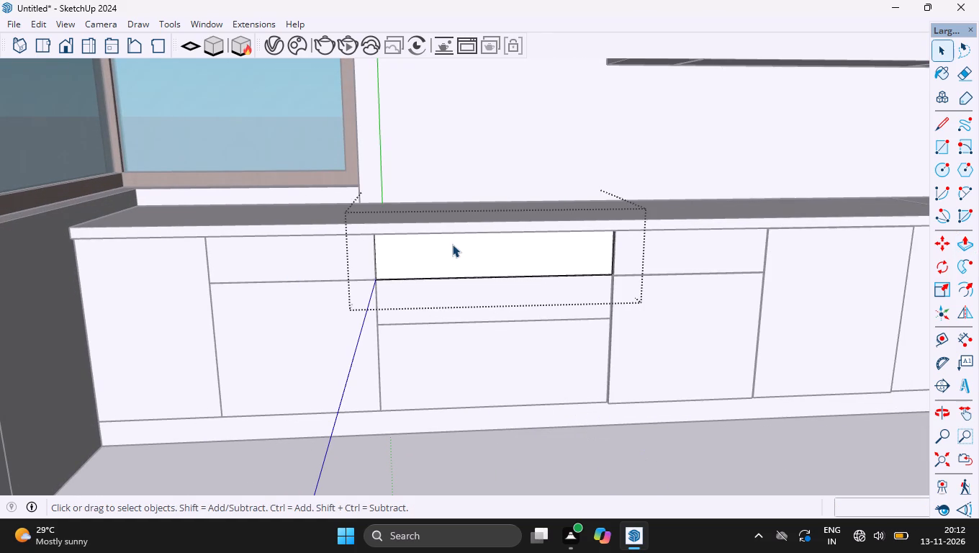
pyautogui.press('f')
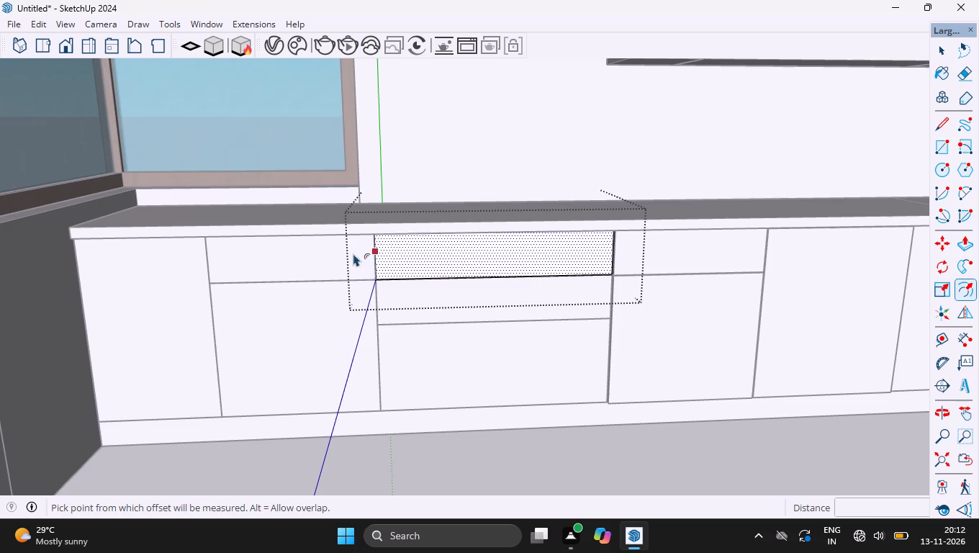
pyautogui.doubleClick(394, 255)
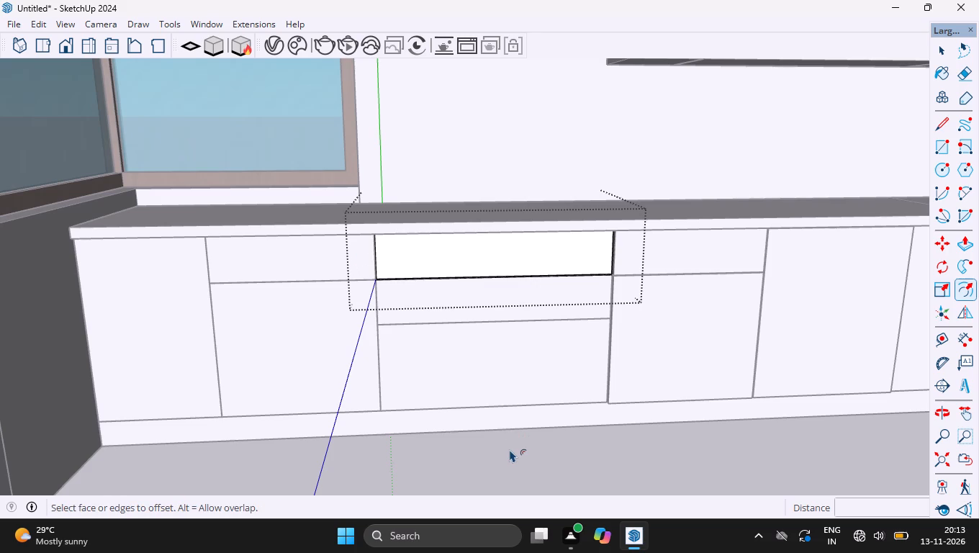
pyautogui.press('space')
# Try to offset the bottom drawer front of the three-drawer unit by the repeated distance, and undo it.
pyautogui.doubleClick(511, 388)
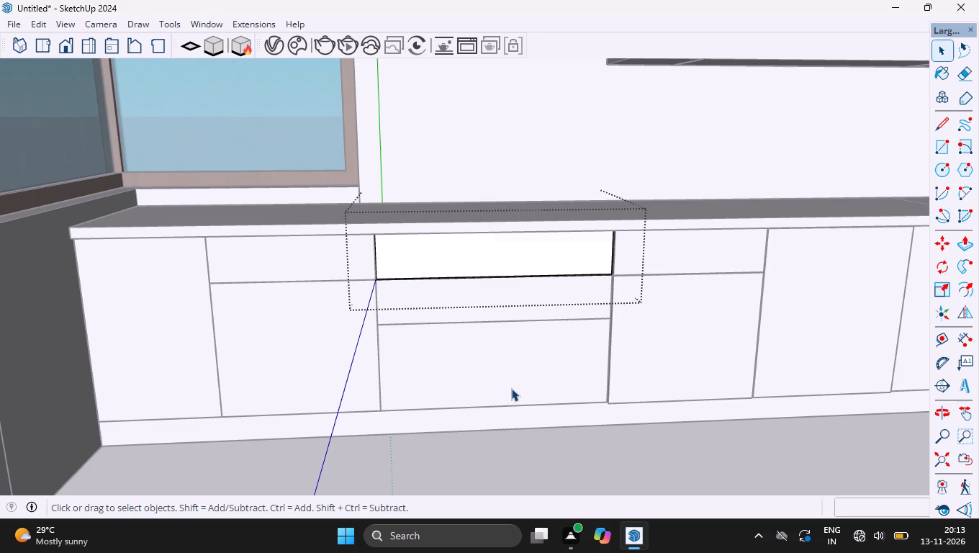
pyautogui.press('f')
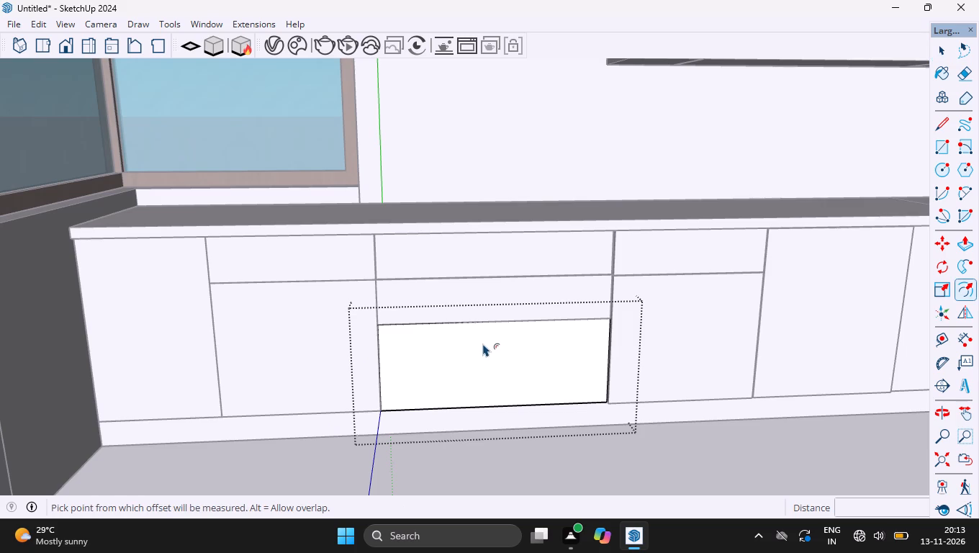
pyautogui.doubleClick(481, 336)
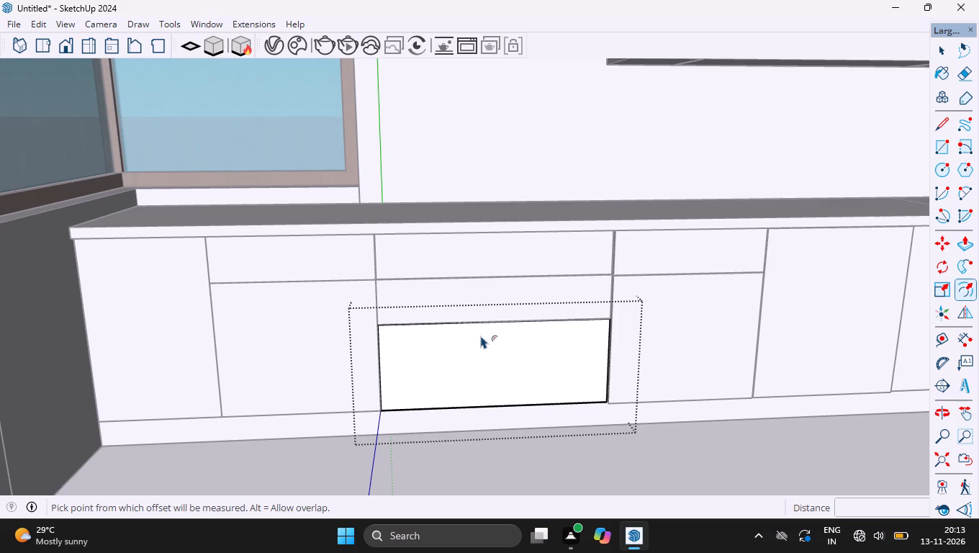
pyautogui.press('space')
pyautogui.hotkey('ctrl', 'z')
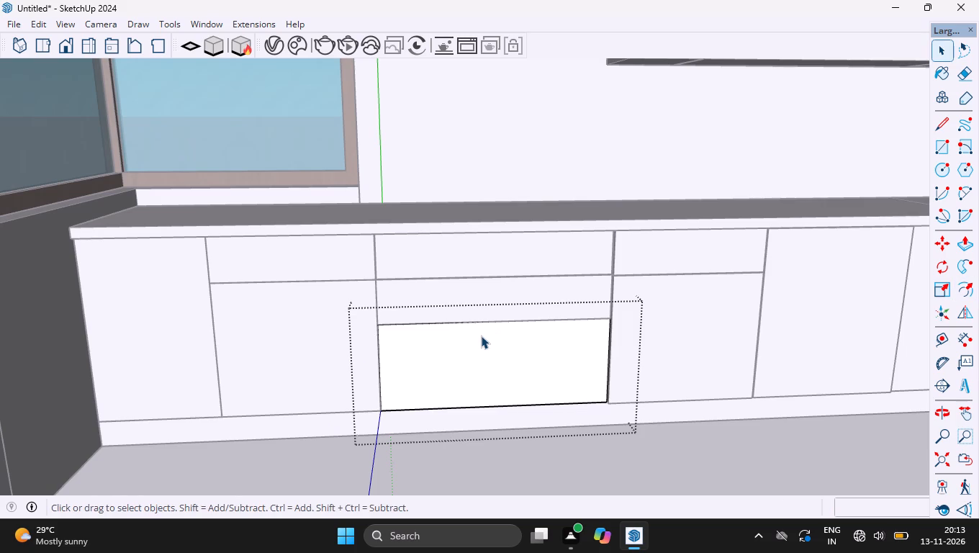
# Push/Pull the bottom, middle and top drawer fronts of the three-drawer unit outward, repeating the 18 mm distance.
pyautogui.keyDown('ctrl'); pyautogui.scroll(6, 481, 336); pyautogui.keyUp('ctrl')
pyautogui.press('p')
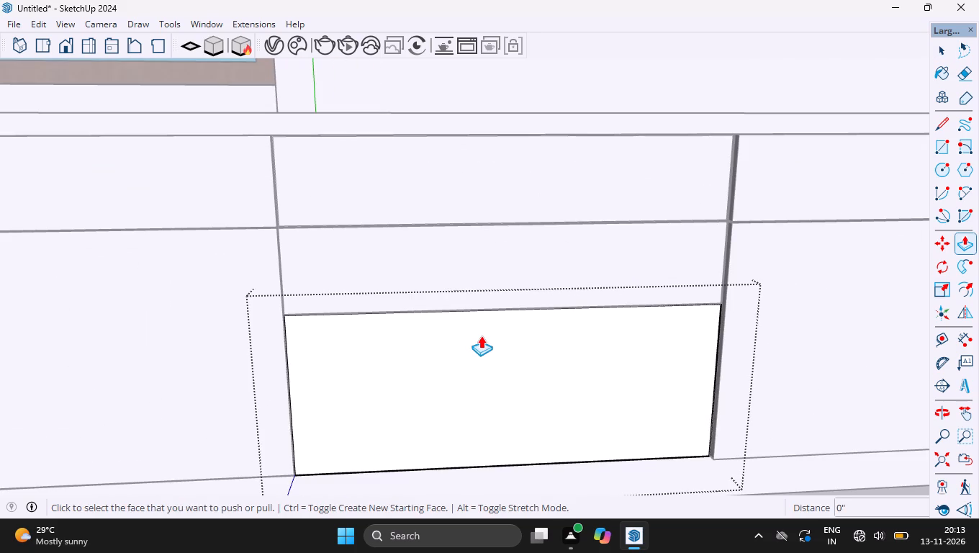
pyautogui.doubleClick(481, 335)
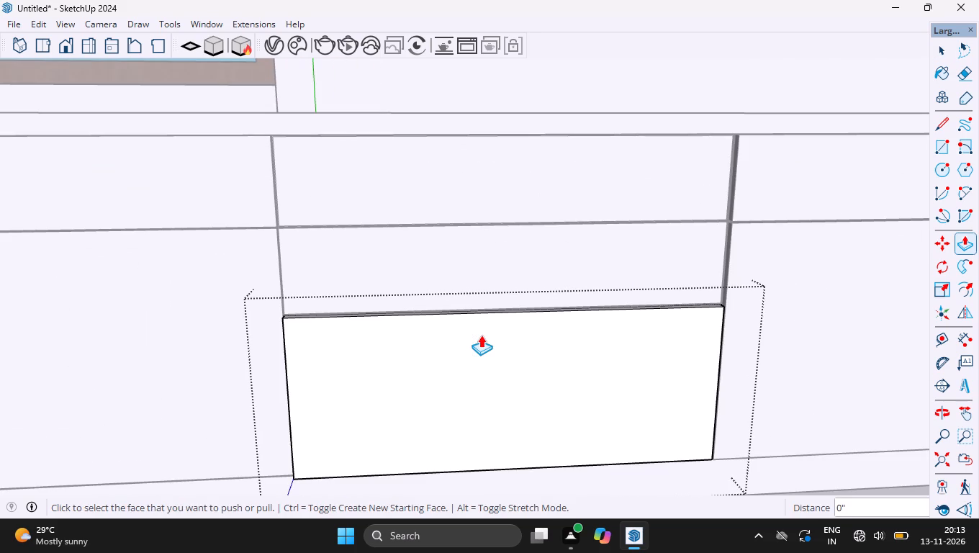
pyautogui.press('space')
pyautogui.doubleClick(471, 276)
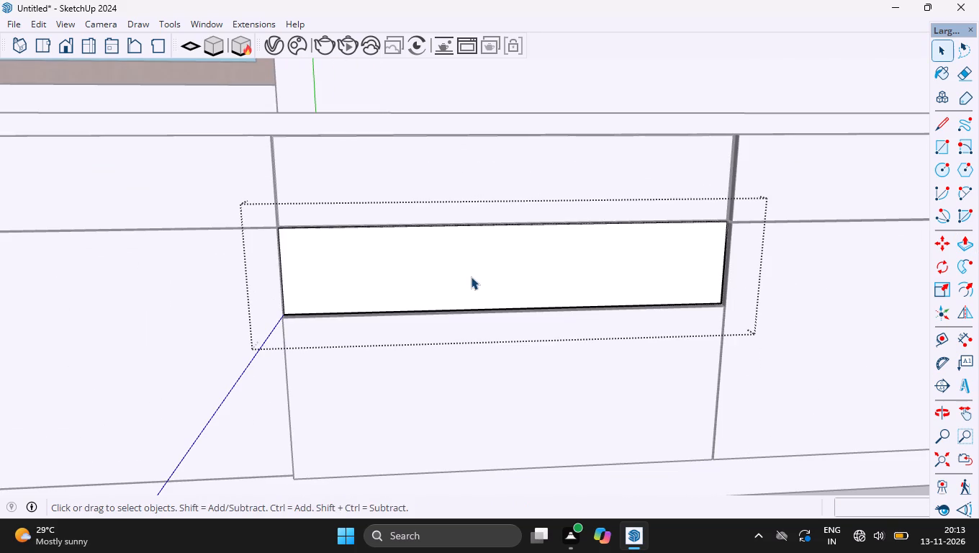
pyautogui.press('p')
pyautogui.click(468, 271)
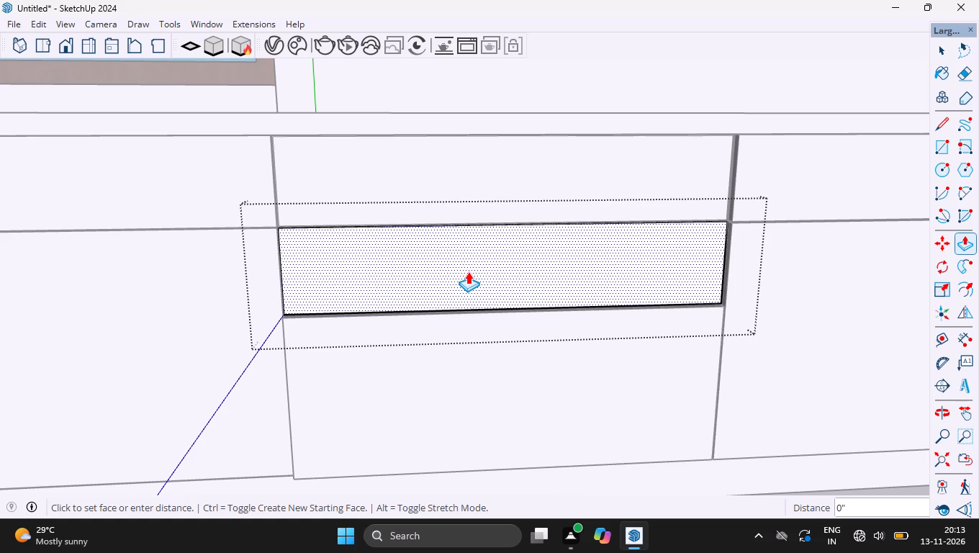
pyautogui.doubleClick(468, 271)
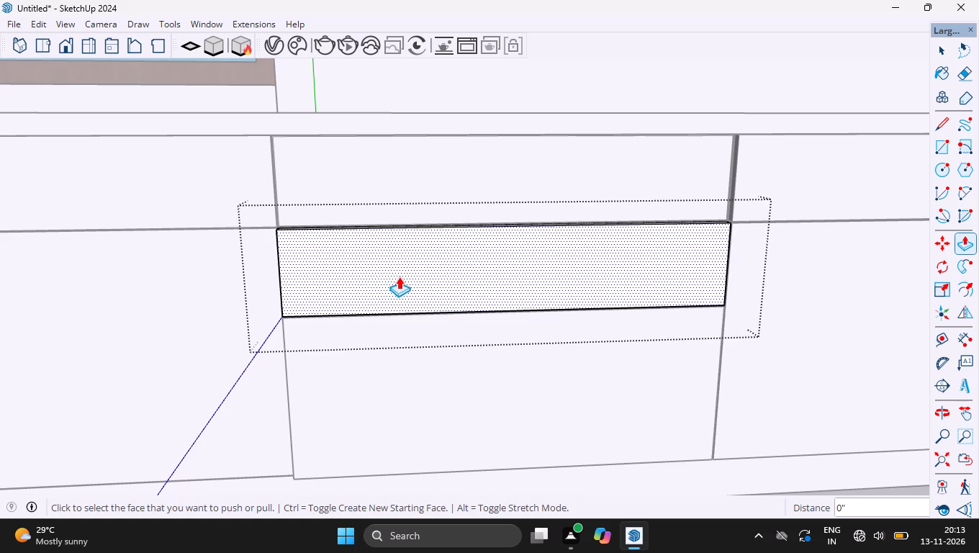
pyautogui.press('space')
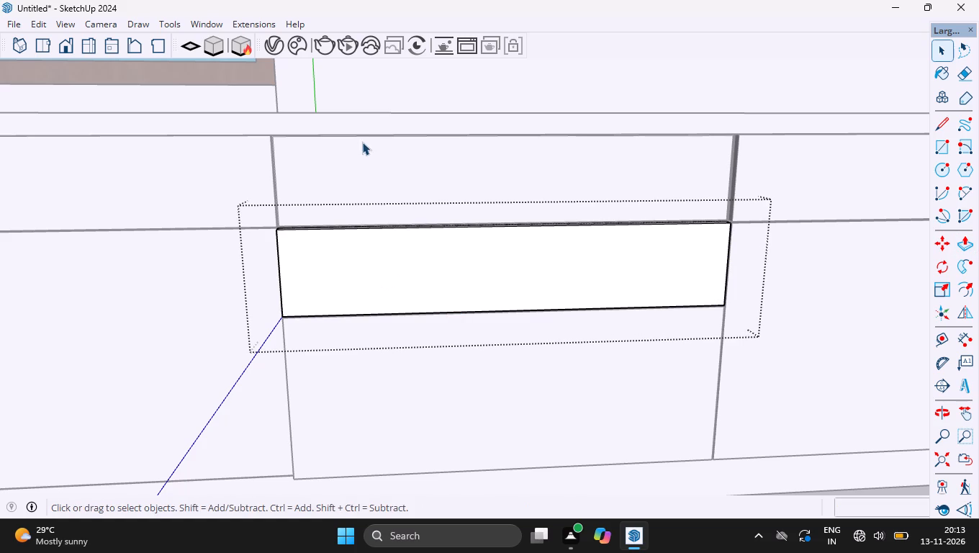
pyautogui.doubleClick(362, 145)
pyautogui.press('p')
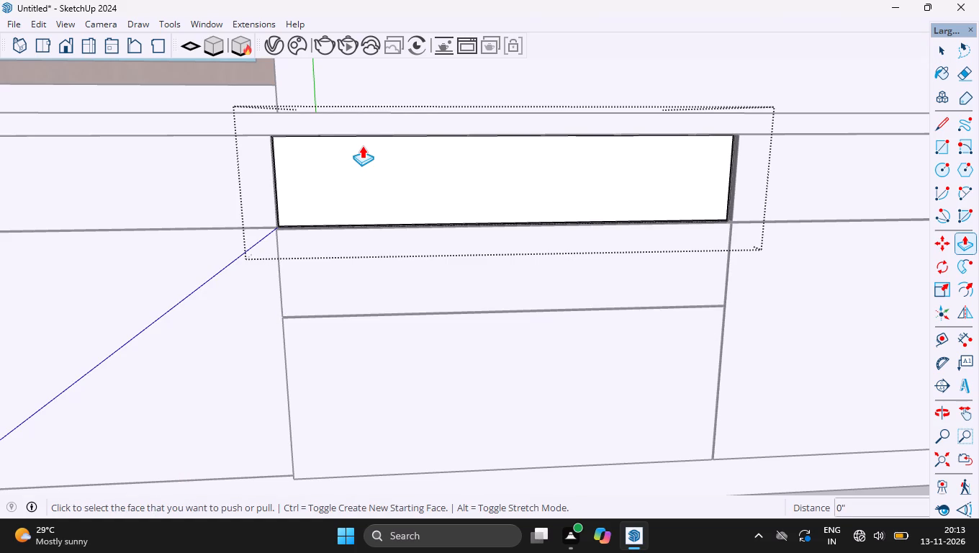
pyautogui.doubleClick(374, 173)
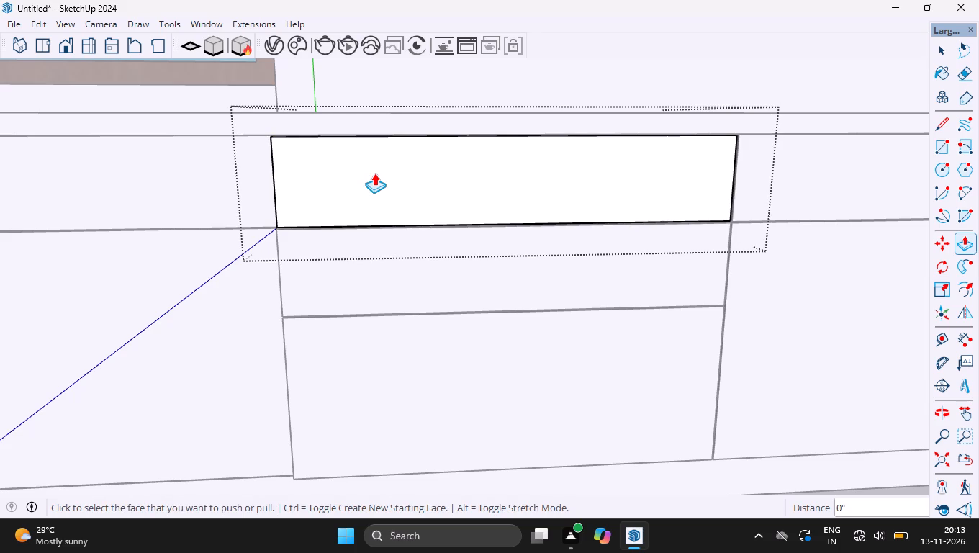
pyautogui.press('space')
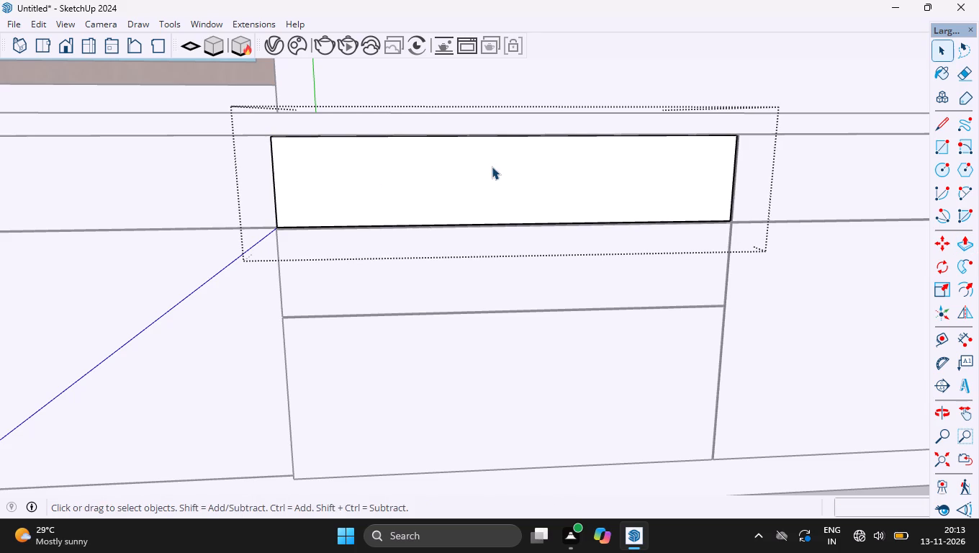
# Push/Pull the drawer front and the door front below it on the window-side unit beside the three-drawer unit outward, repeating the 18 mm distance.
pyautogui.keyDown('ctrl'); pyautogui.scroll(-4, 492, 166); pyautogui.keyUp('ctrl')
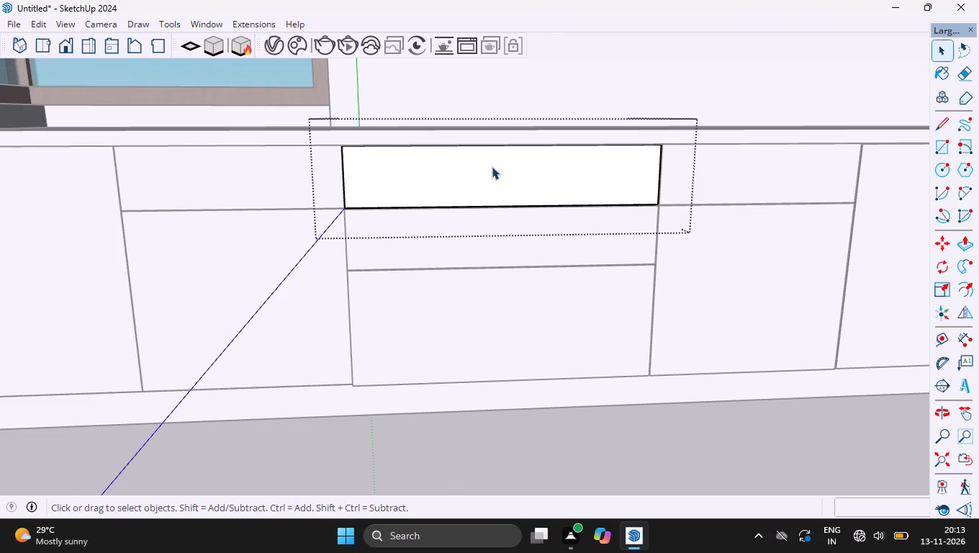
pyautogui.click(492, 166)
pyautogui.keyDown('ctrl'); pyautogui.scroll(-6, 492, 166); pyautogui.keyUp('ctrl')
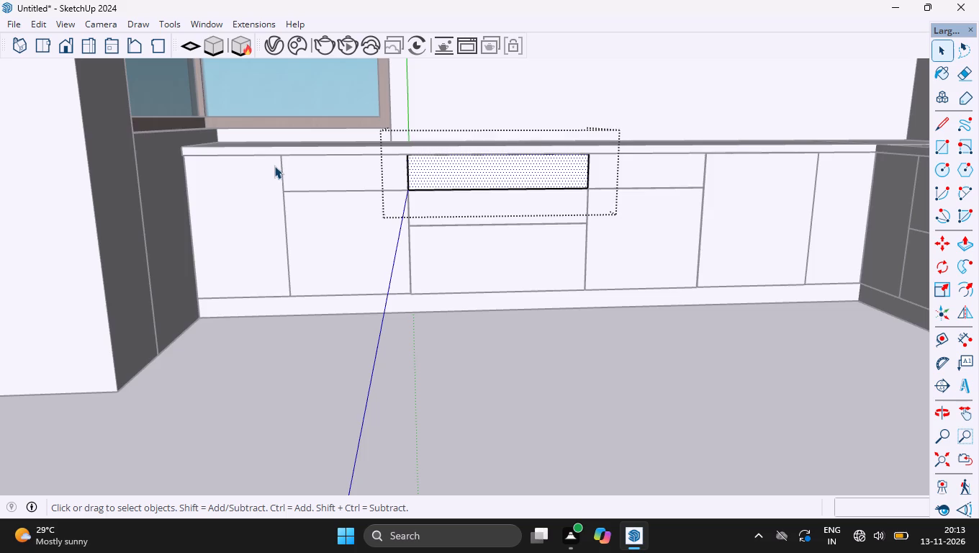
pyautogui.keyDown('ctrl'); pyautogui.scroll(3, 274, 166); pyautogui.keyUp('ctrl')
pyautogui.hscroll(1, 274, 166)
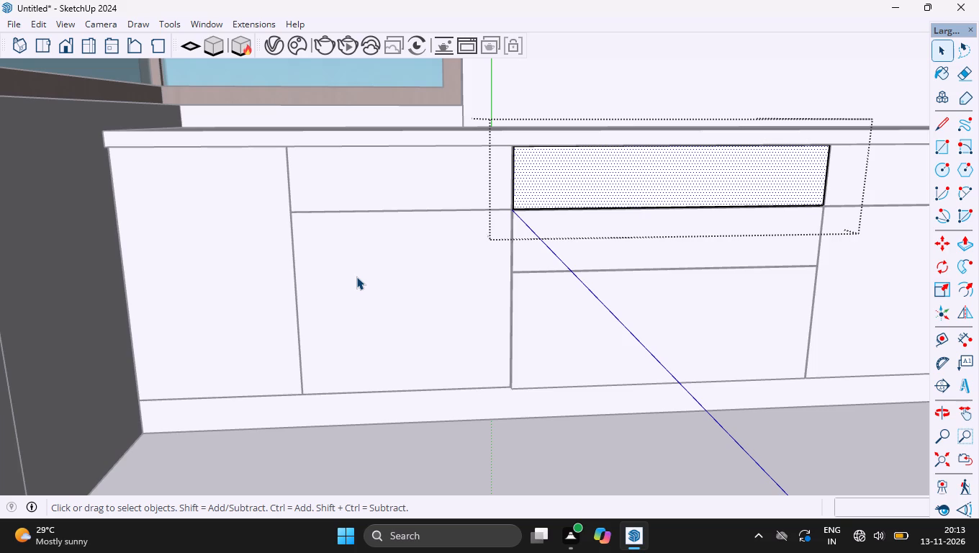
pyautogui.doubleClick(331, 195)
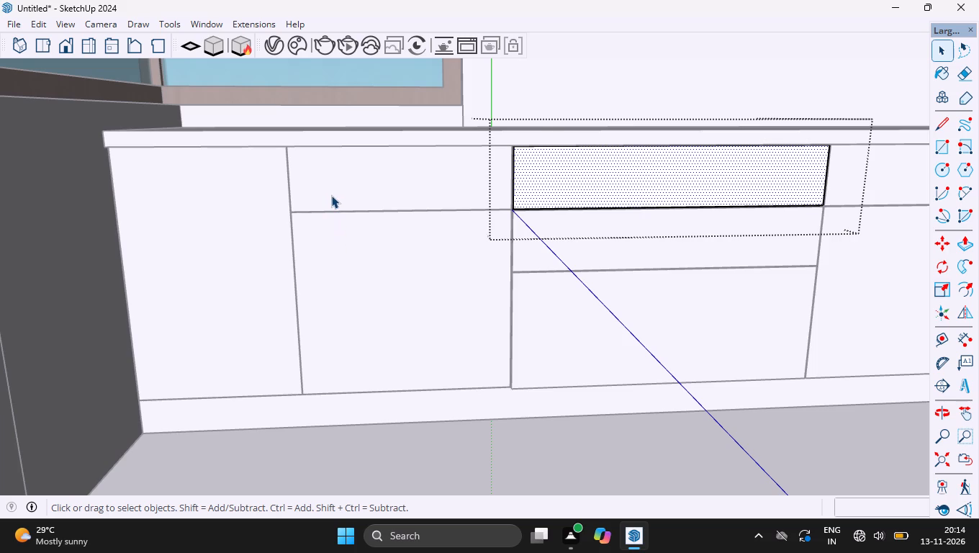
pyautogui.doubleClick(330, 184)
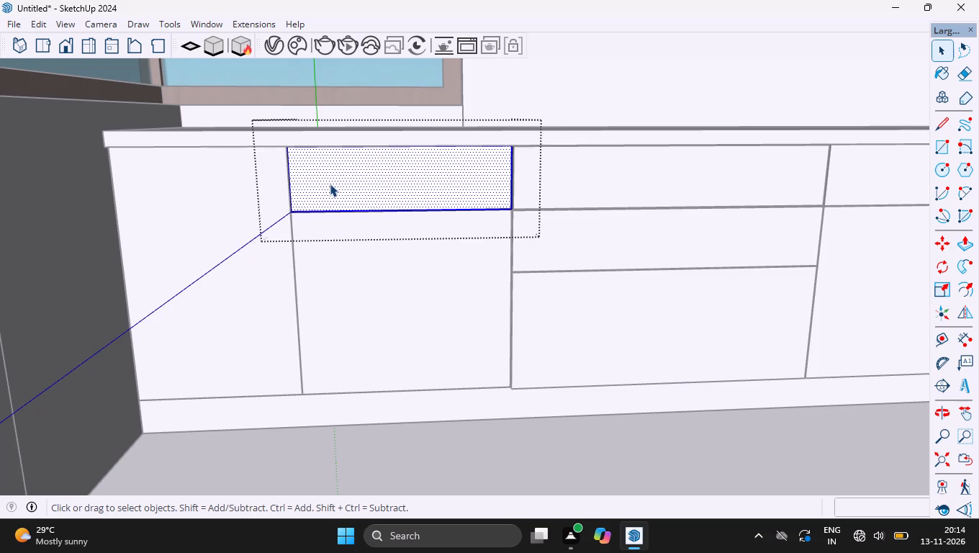
pyautogui.press('p')
pyautogui.doubleClick(346, 186)
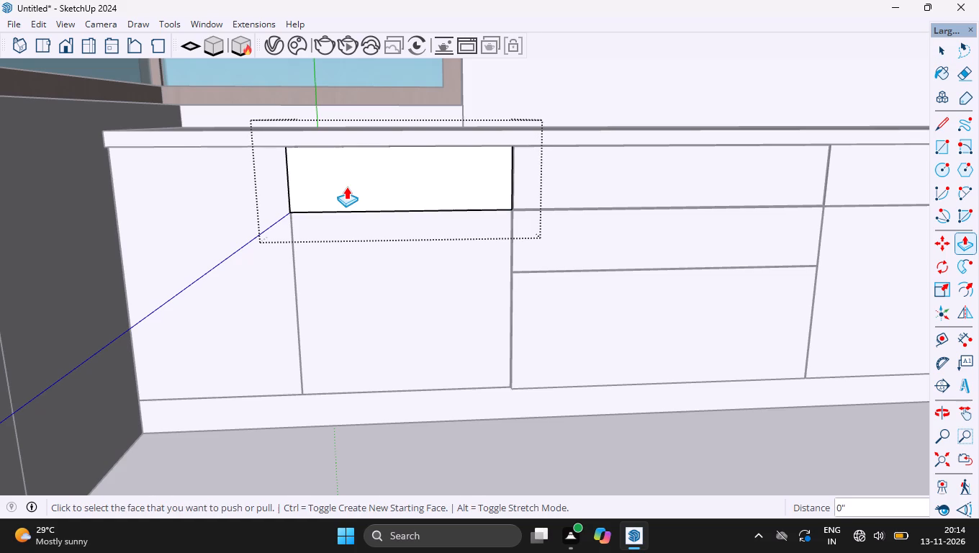
pyautogui.press('space')
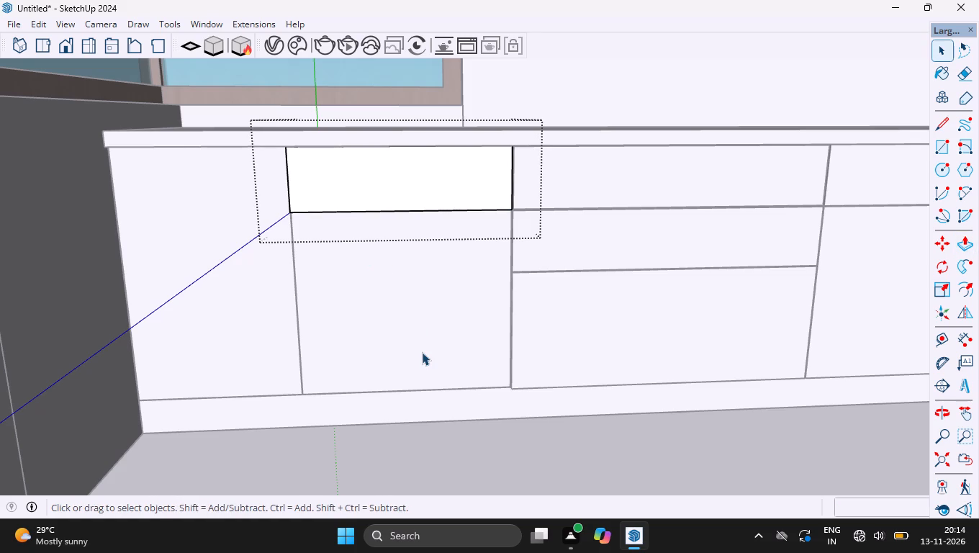
pyautogui.doubleClick(422, 352)
pyautogui.press('p')
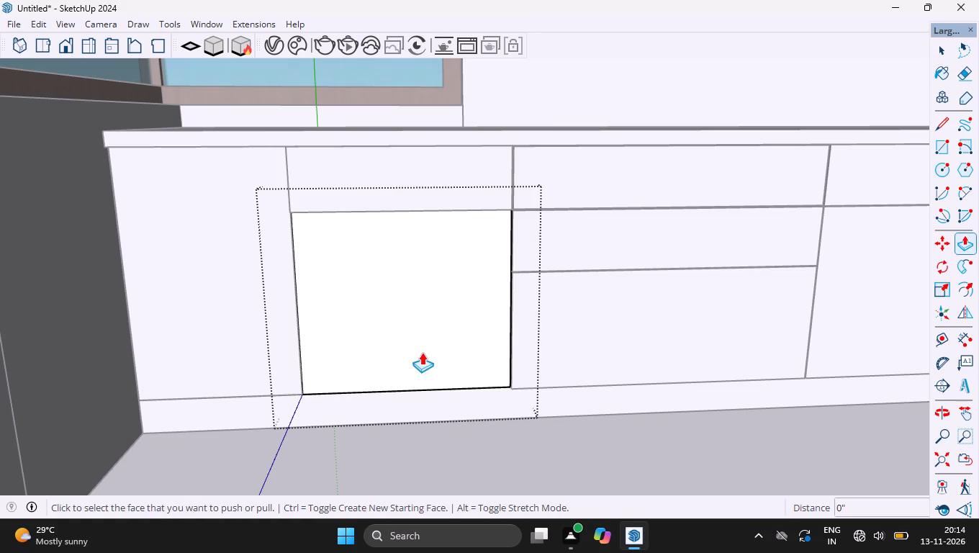
pyautogui.doubleClick(401, 309)
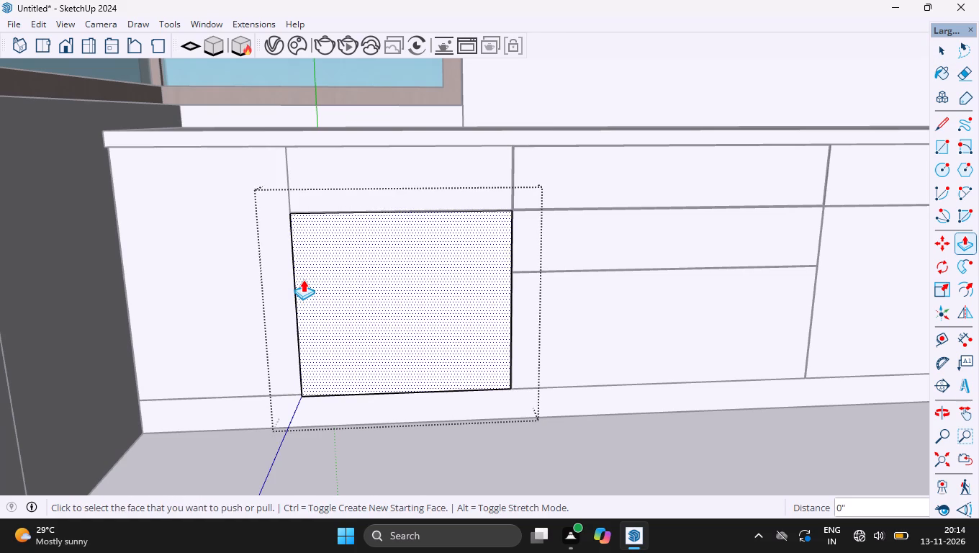
pyautogui.press('space')
# Push/Pull the full-height door front at the window-side end of the base cabinet run outward, repeating the 18 mm distance.
pyautogui.doubleClick(190, 282)
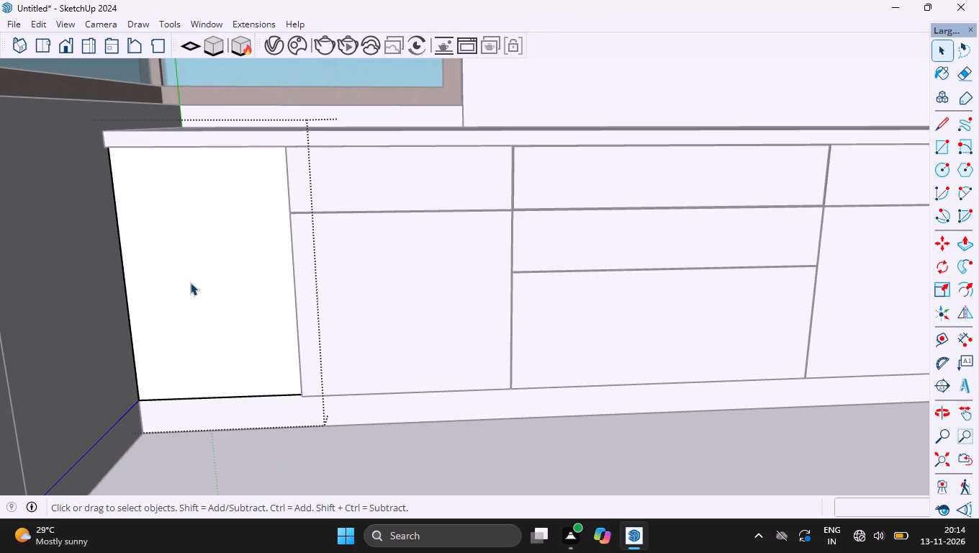
pyautogui.press('p')
pyautogui.doubleClick(199, 280)
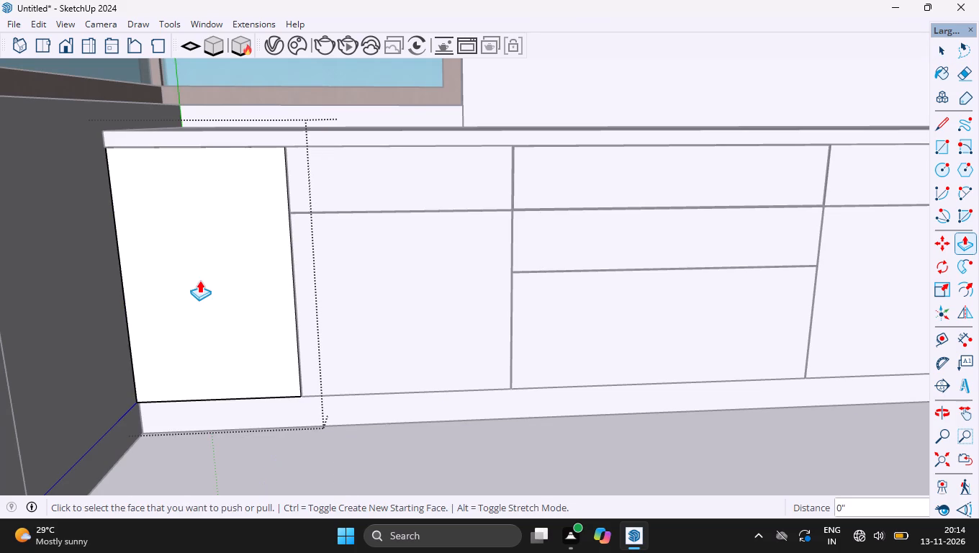
pyautogui.press('space')
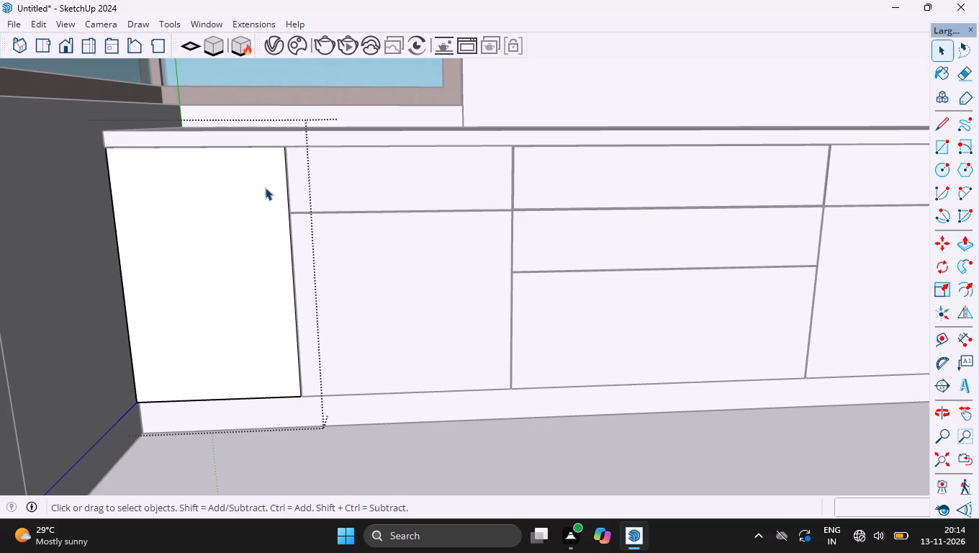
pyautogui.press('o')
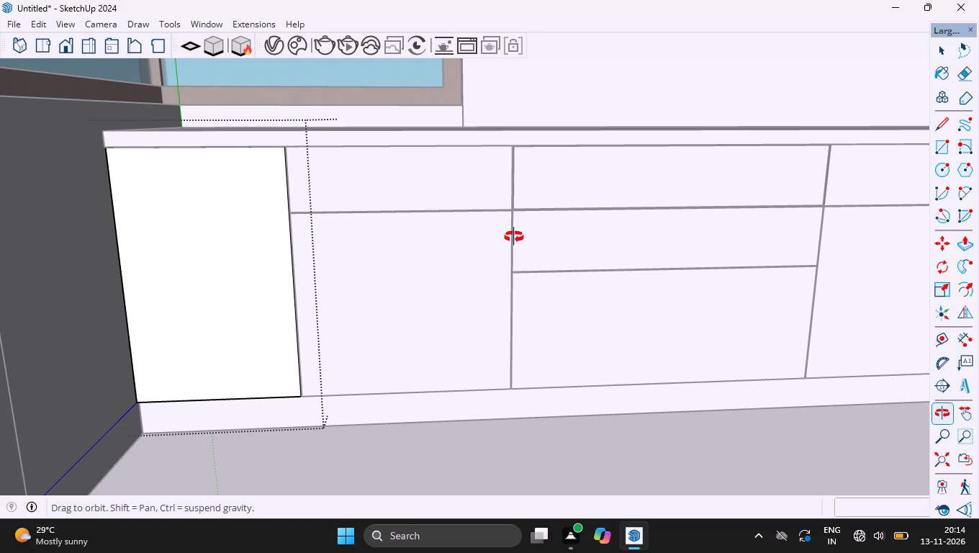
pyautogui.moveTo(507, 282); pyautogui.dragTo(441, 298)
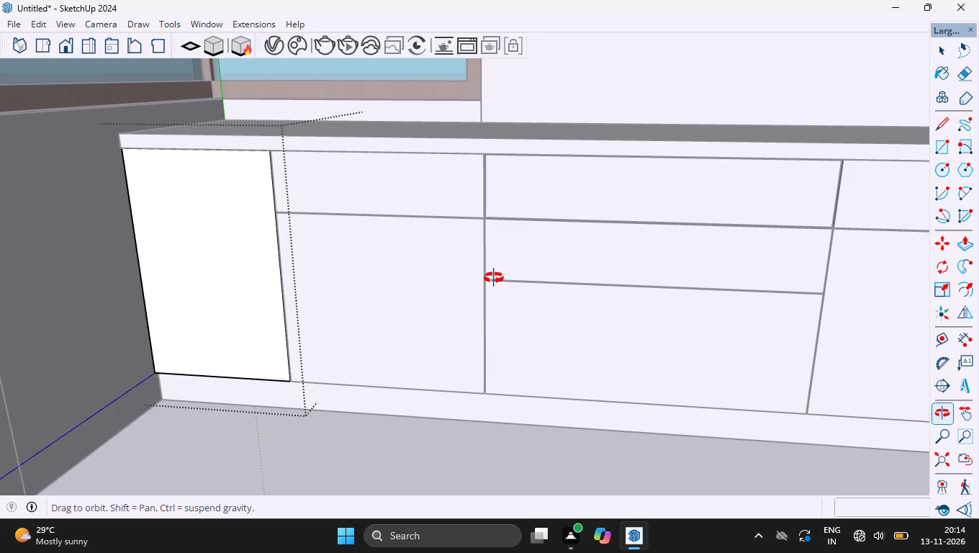
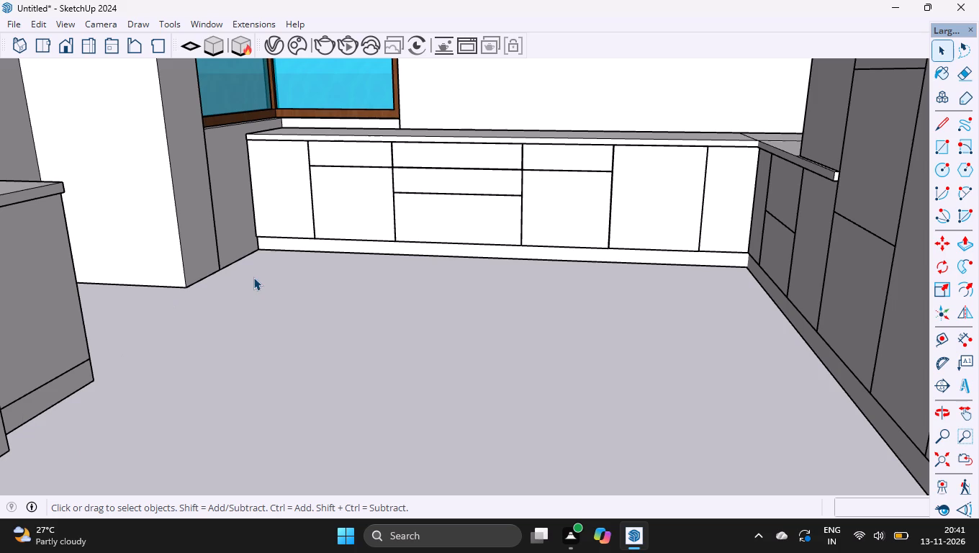
# Examine the kitchen from several angles, checking the base cabinet run, wall cabinets and tall units.
pyautogui.keyDown('ctrl'); pyautogui.scroll(-3, 394, 294); pyautogui.keyUp('ctrl')
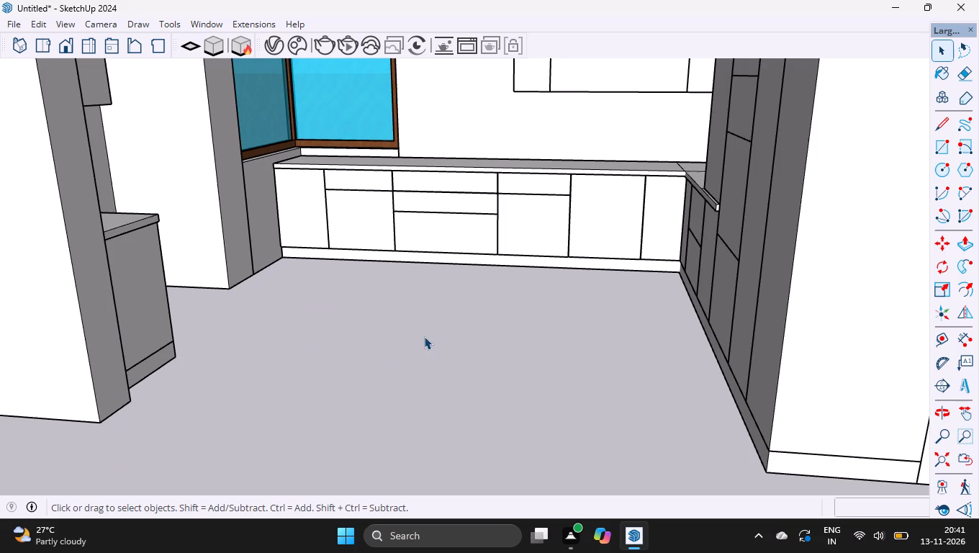
pyautogui.keyDown('ctrl'); pyautogui.scroll(-5, 424, 336); pyautogui.keyUp('ctrl')
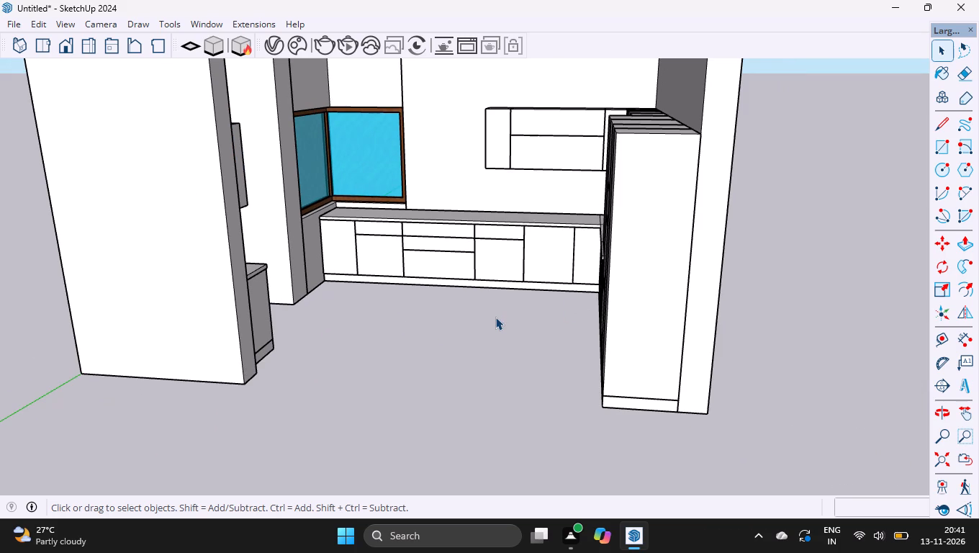
pyautogui.press('o')
pyautogui.moveTo(494, 318); pyautogui.dragTo(587, 308)
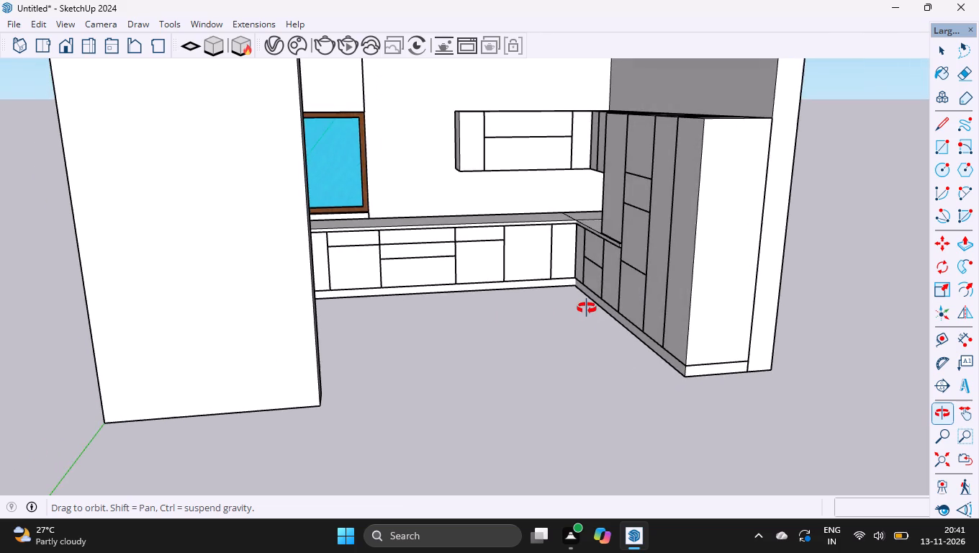
pyautogui.moveTo(466, 148); pyautogui.dragTo(435, 283)
pyautogui.moveTo(823, 404); pyautogui.dragTo(821, 234)
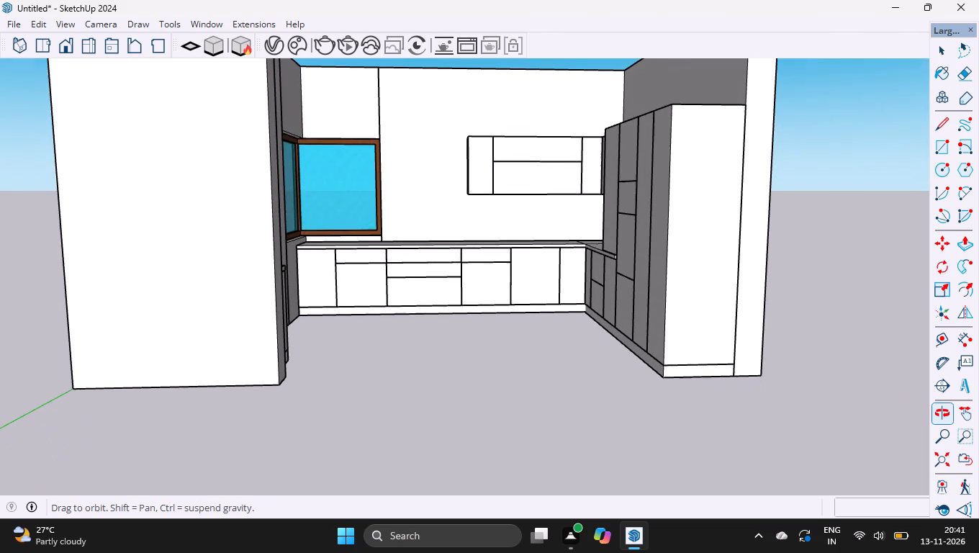
pyautogui.moveTo(458, 403); pyautogui.dragTo(617, 401)
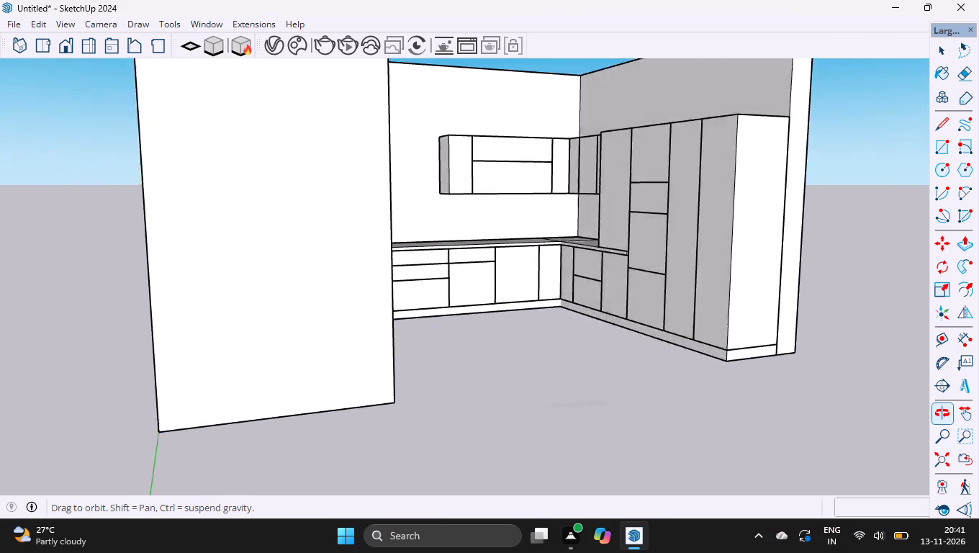
pyautogui.moveTo(617, 401); pyautogui.dragTo(465, 426)
pyautogui.click(479, 374)
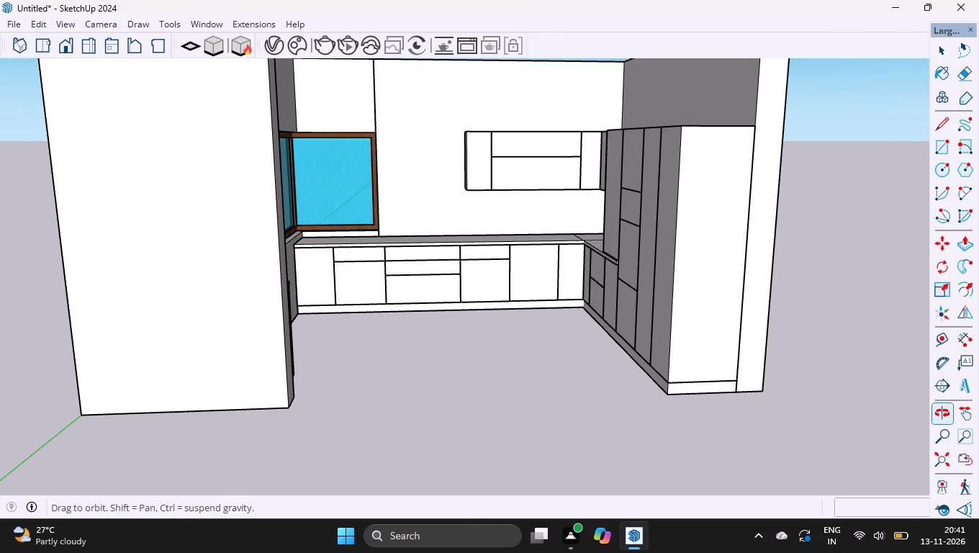
pyautogui.press('space')
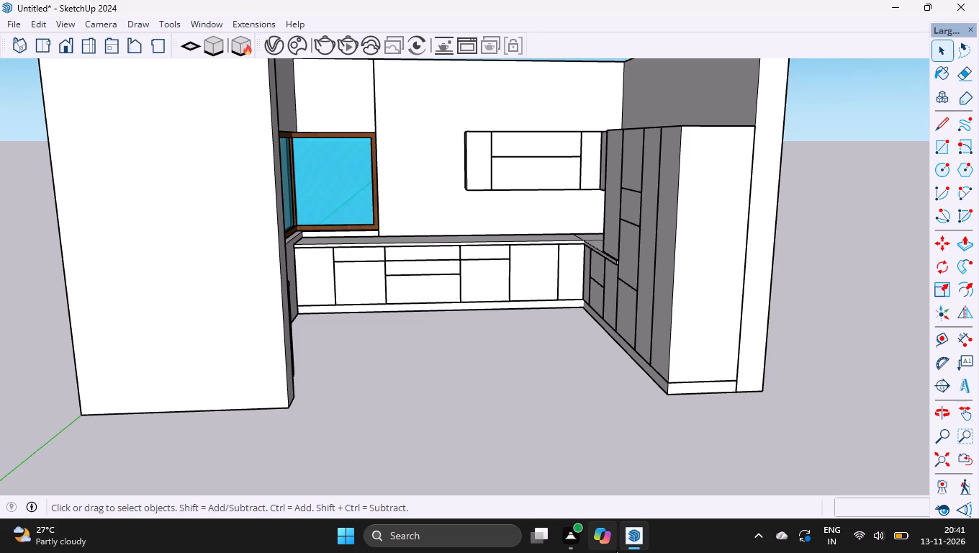
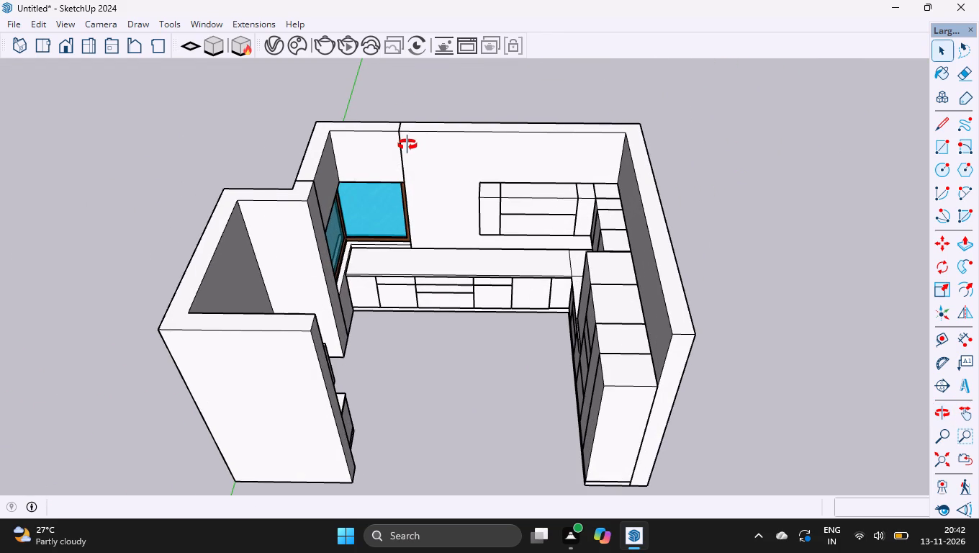
# In a new group, draw a rectangle over the wall tops between diagonally opposite outer corners of the kitchen.
pyautogui.press('r')
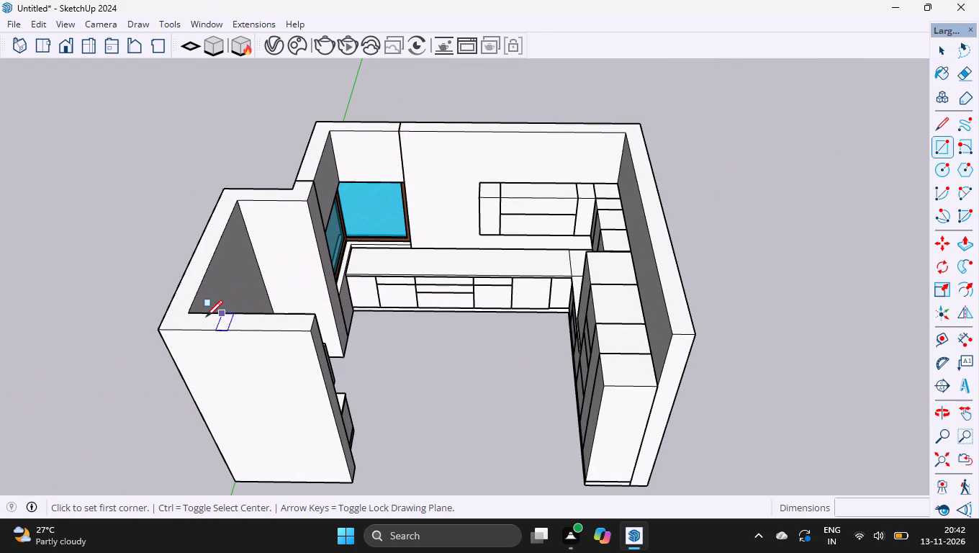
pyautogui.press('space')
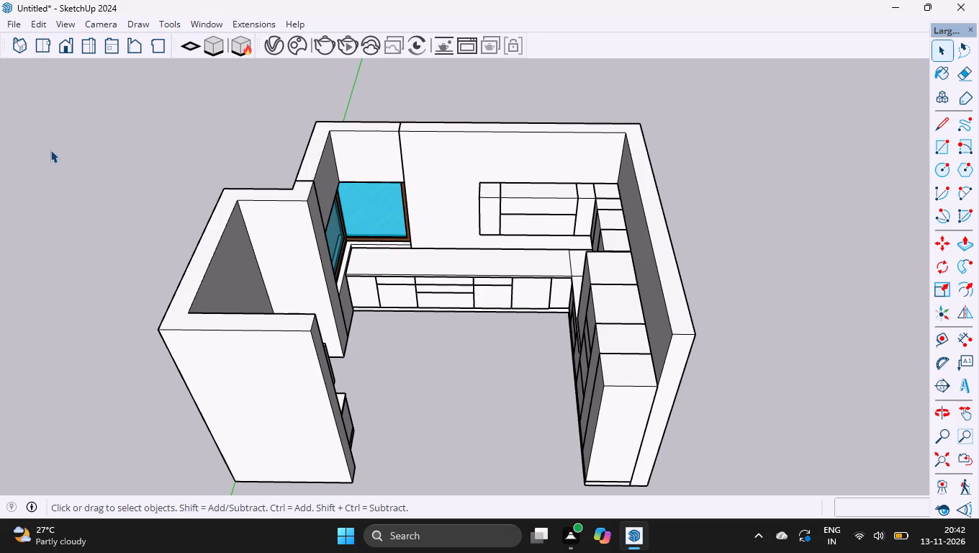
pyautogui.rightClick(50, 150)
pyautogui.click(81, 202)
pyautogui.press('r')
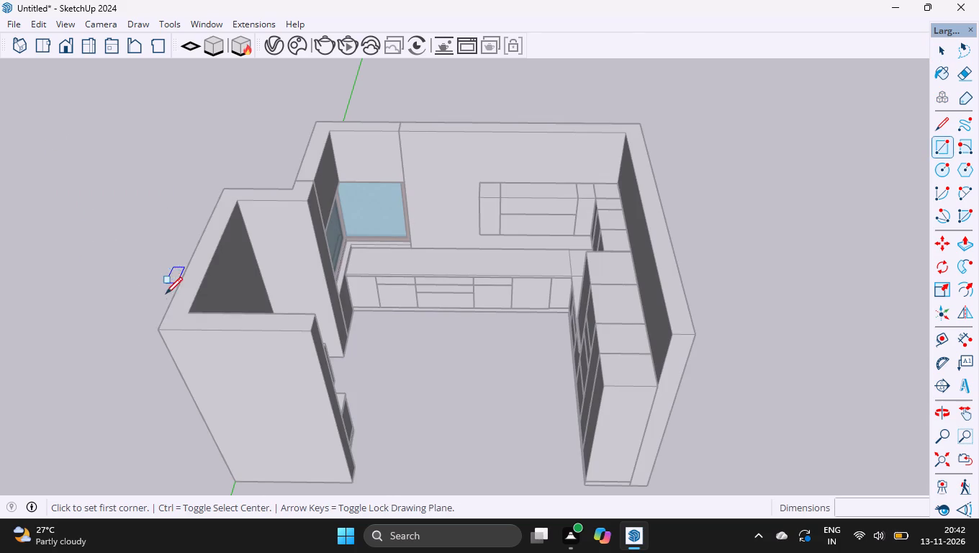
pyautogui.click(160, 331)
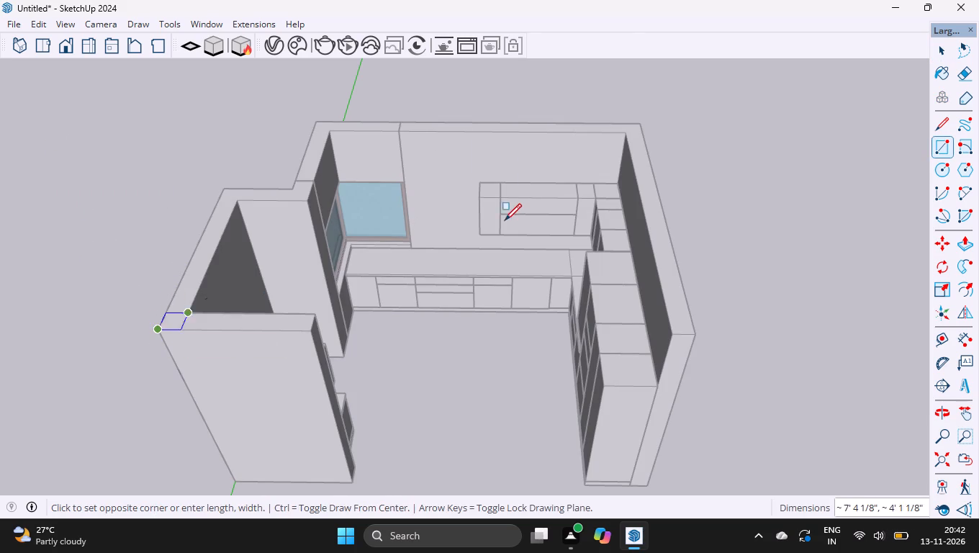
pyautogui.click(641, 123)
# Extrude the rectangle 6" with Push/Pull to form the roof slab, and close the group.
pyautogui.press('p')
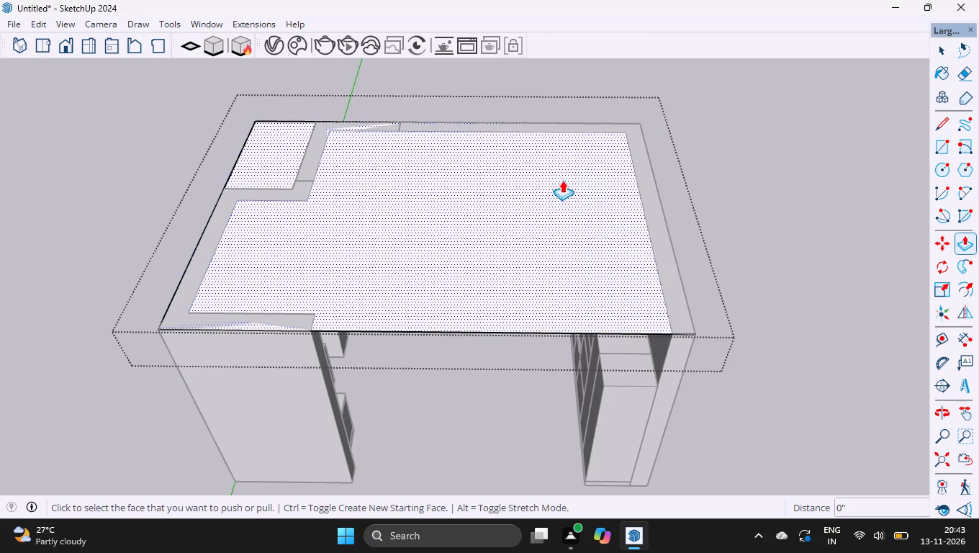
pyautogui.click(559, 184)
pyautogui.write('6"')
pyautogui.press('Return')
pyautogui.write('v')
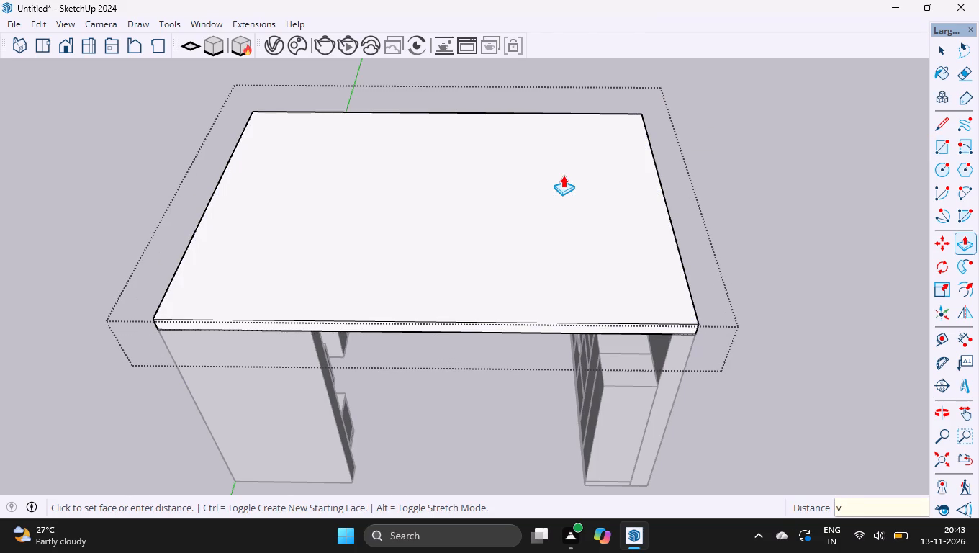
pyautogui.press('space')
pyautogui.click(786, 269)
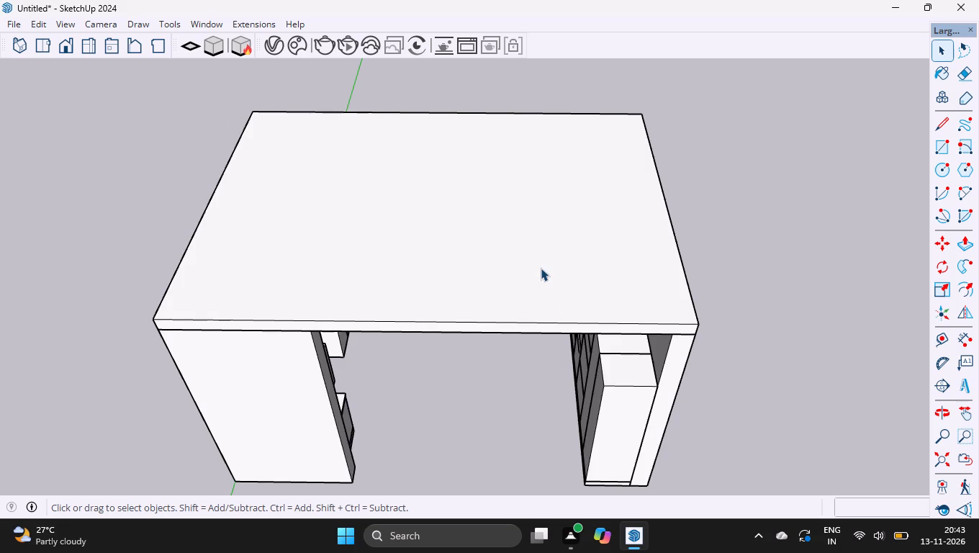
# Copy the roof slab vertically down to the base of the walls as a floor slab.
pyautogui.keyDown('ctrl'); pyautogui.scroll(-4, 541, 268); pyautogui.keyUp('ctrl')
pyautogui.keyDown('ctrl'); pyautogui.scroll(2, 569, 431); pyautogui.keyUp('ctrl')
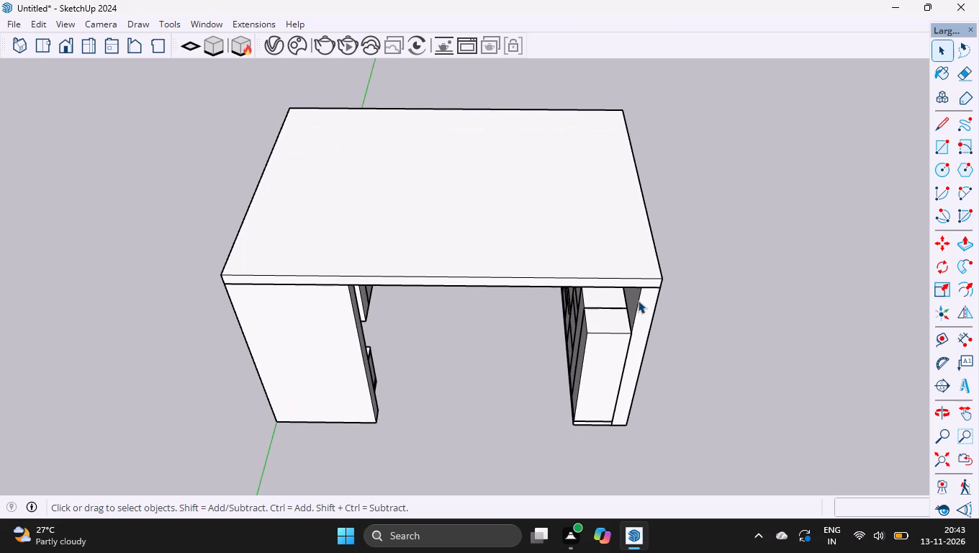
pyautogui.press('m')
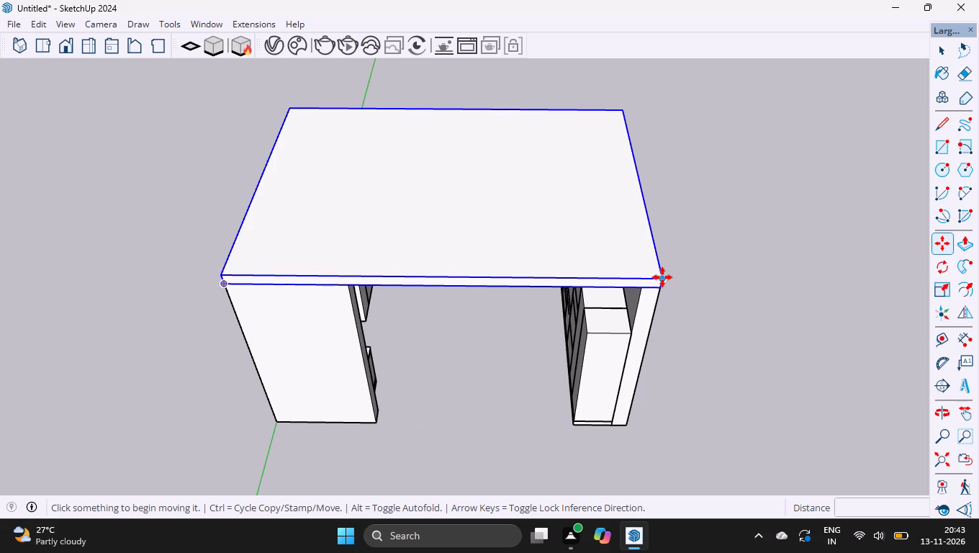
pyautogui.click(662, 277)
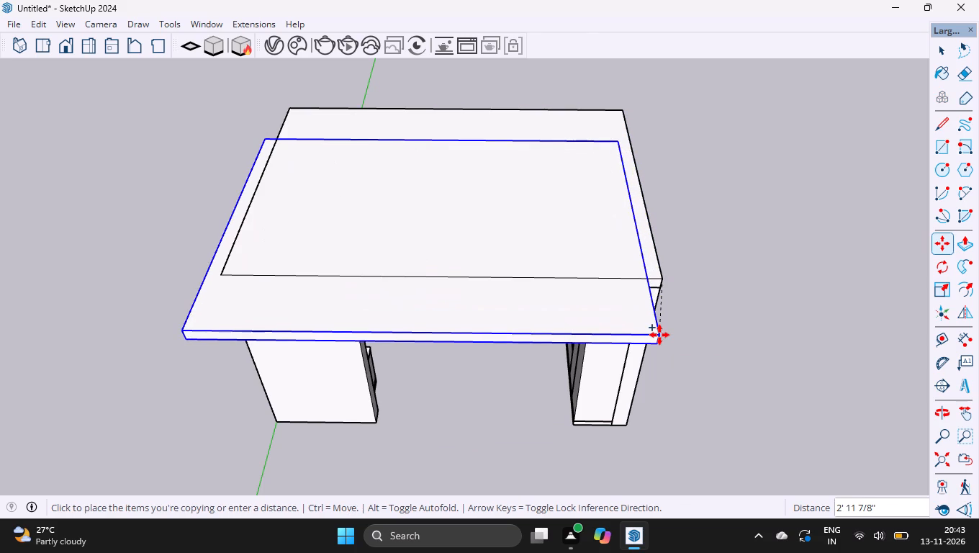
pyautogui.press('Up')
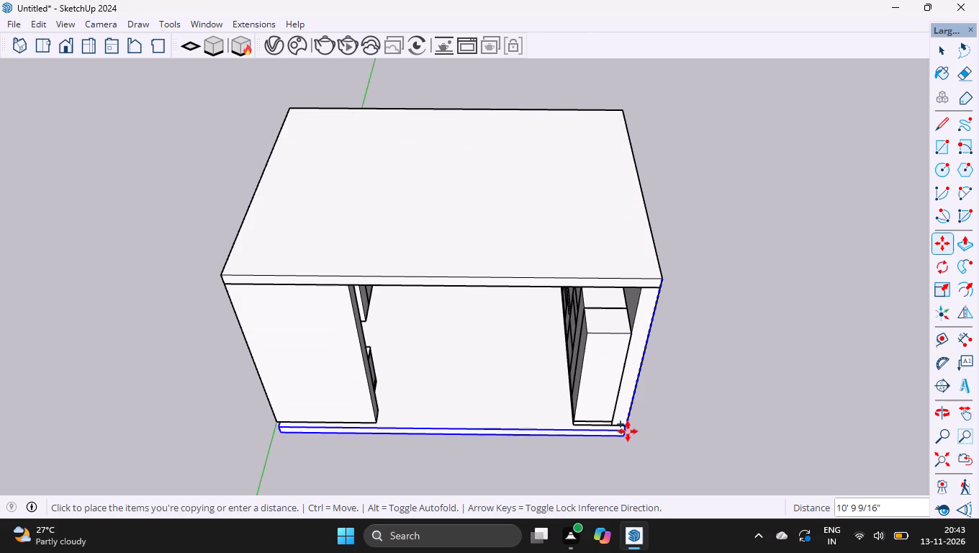
pyautogui.click(628, 427)
pyautogui.press('space')
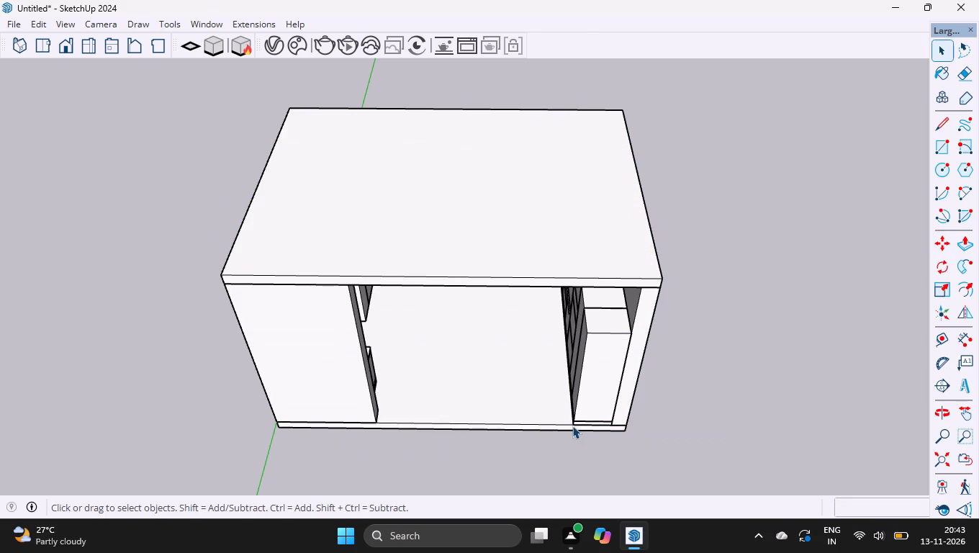
# Inside the floor slab group, split the outer edge face with a 6" vertical line at the window wall's outer corner.
pyautogui.press('o')
pyautogui.moveTo(543, 430); pyautogui.dragTo(570, 278)
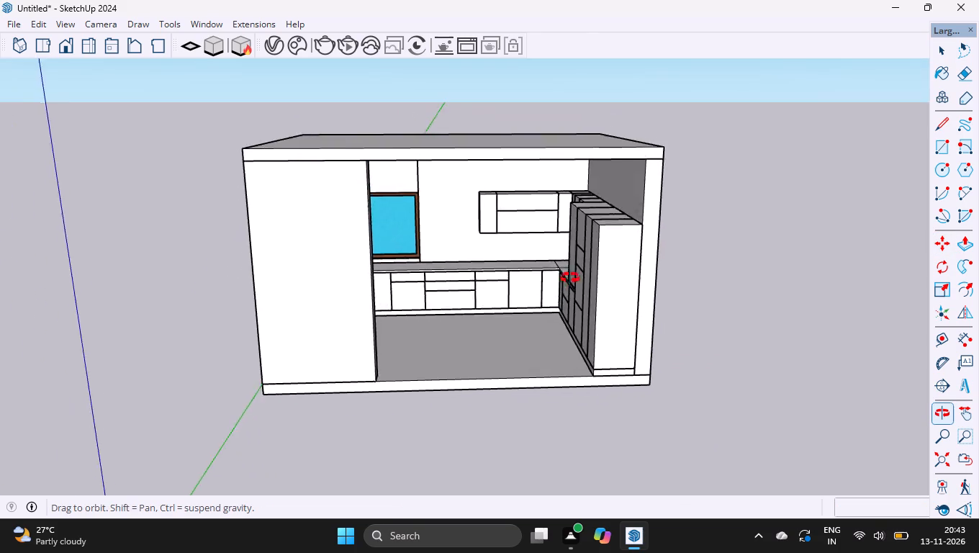
pyautogui.moveTo(570, 278); pyautogui.dragTo(642, 252)
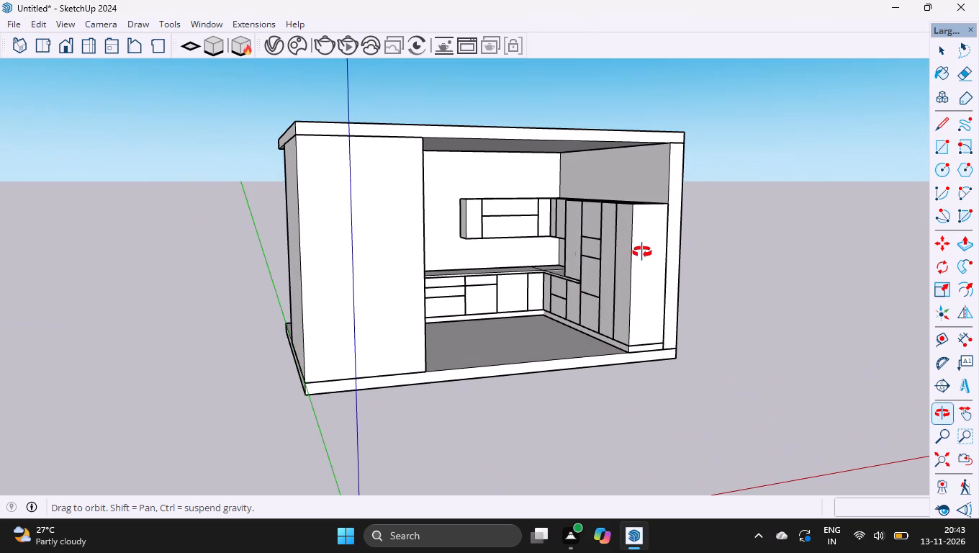
pyautogui.moveTo(326, 256); pyautogui.dragTo(775, 317)
pyautogui.moveTo(440, 364); pyautogui.dragTo(610, 356)
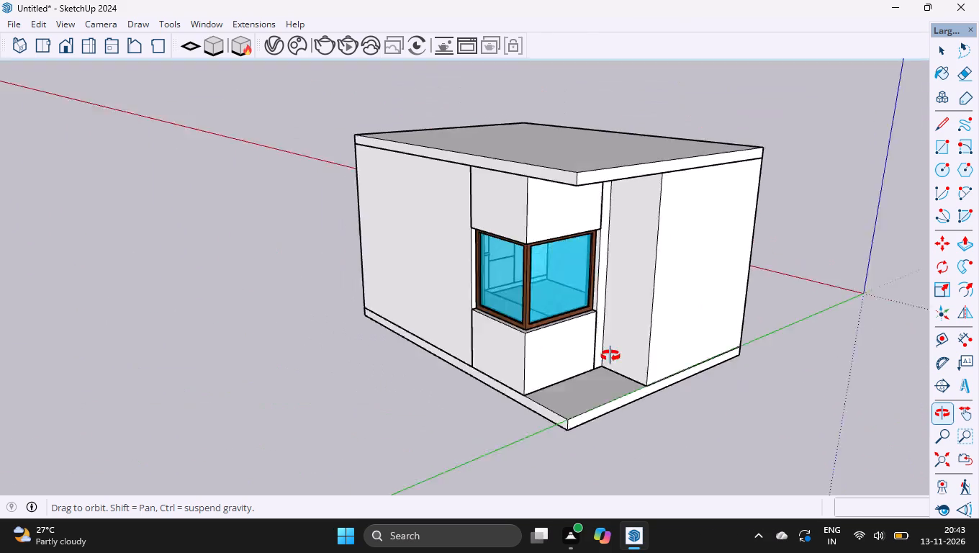
pyautogui.moveTo(610, 356); pyautogui.dragTo(627, 356)
pyautogui.press('space')
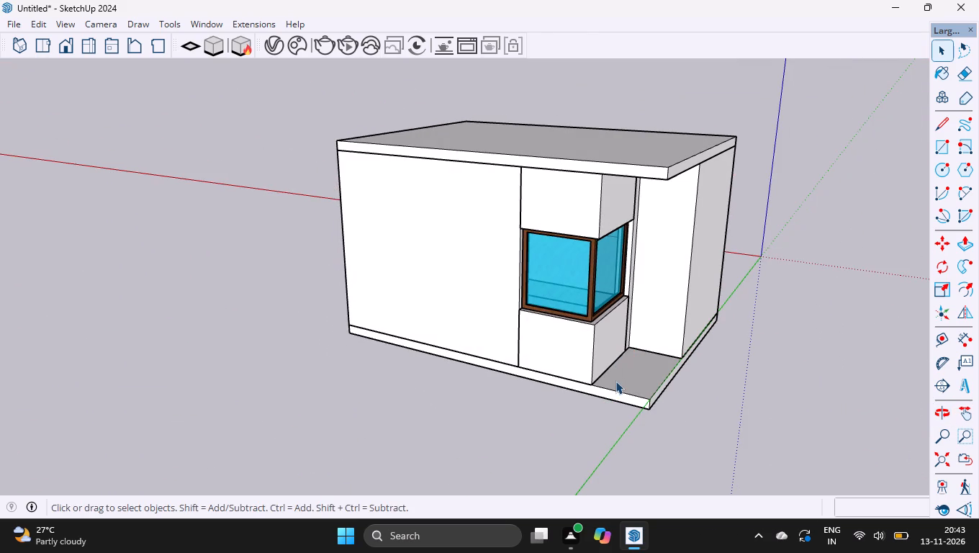
pyautogui.keyDown('ctrl'); pyautogui.scroll(3, 615, 381); pyautogui.keyUp('ctrl')
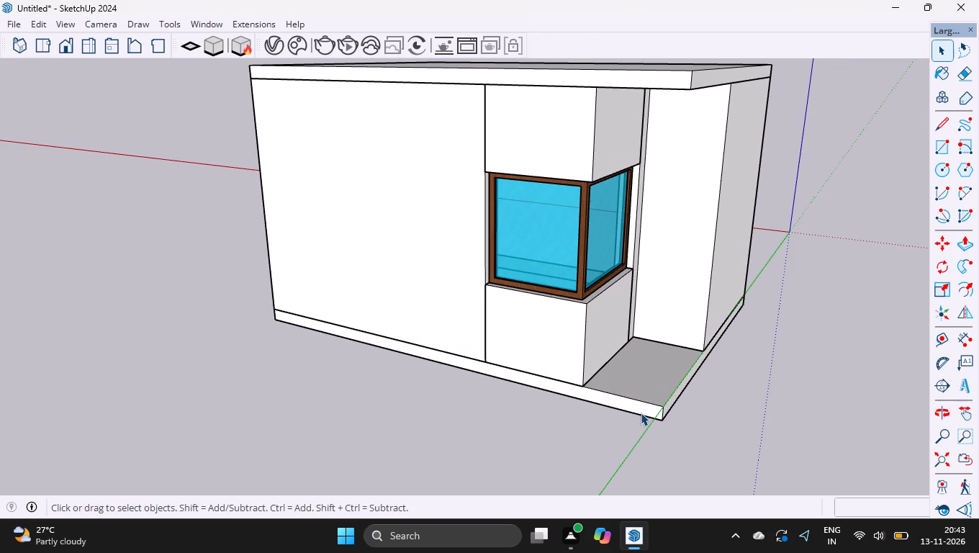
pyautogui.doubleClick(641, 413)
pyautogui.keyDown('ctrl'); pyautogui.scroll(4, 642, 400); pyautogui.keyUp('ctrl')
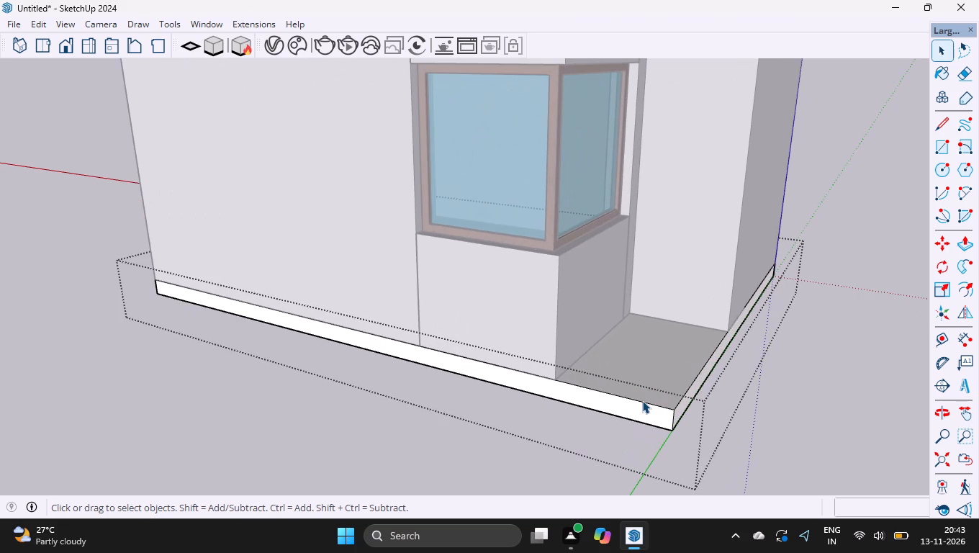
pyautogui.press('l')
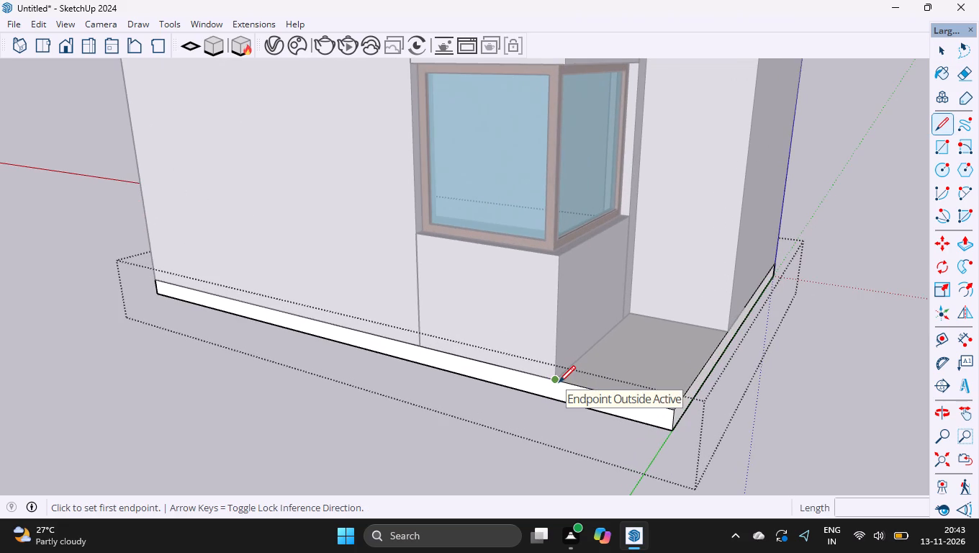
pyautogui.click(555, 379)
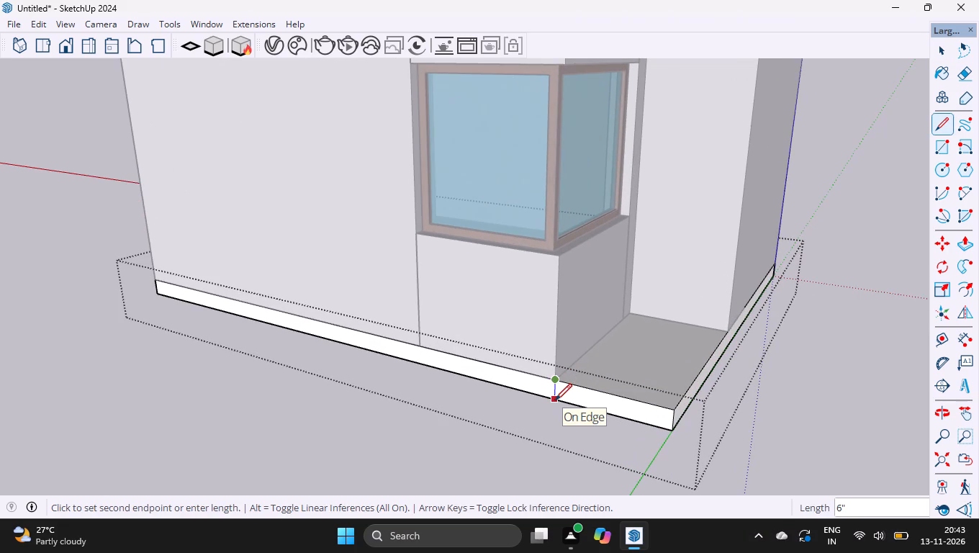
pyautogui.click(555, 400)
# Push the split-off floor slab face back about 5' 5/8" to the recessed wall corner to notch the slab.
pyautogui.press('p')
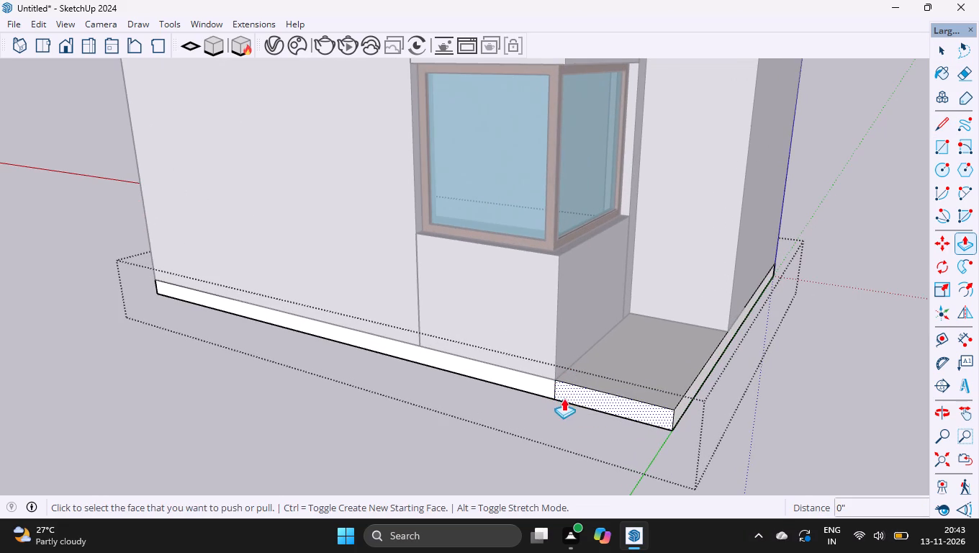
pyautogui.click(566, 397)
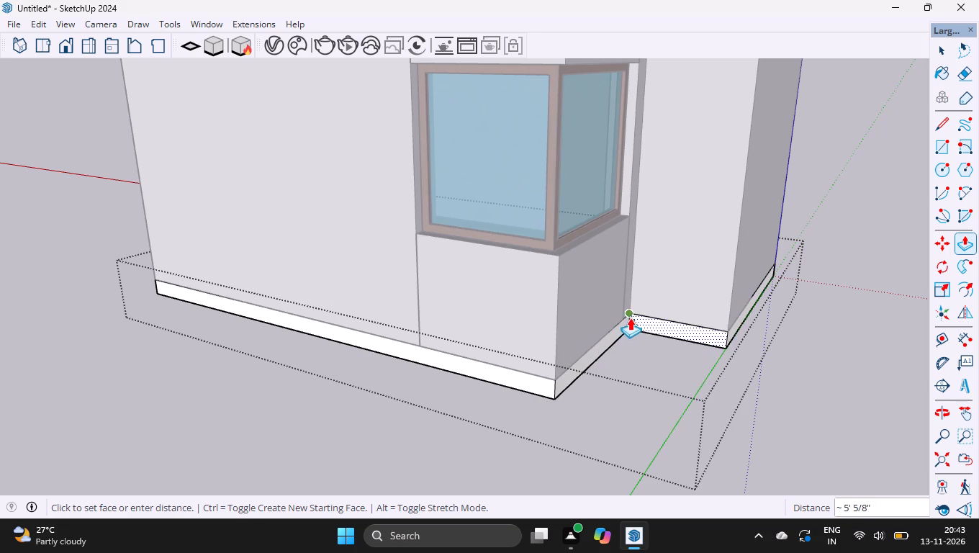
pyautogui.click(631, 315)
pyautogui.keyDown('ctrl'); pyautogui.scroll(-4, 631, 315); pyautogui.keyUp('ctrl')
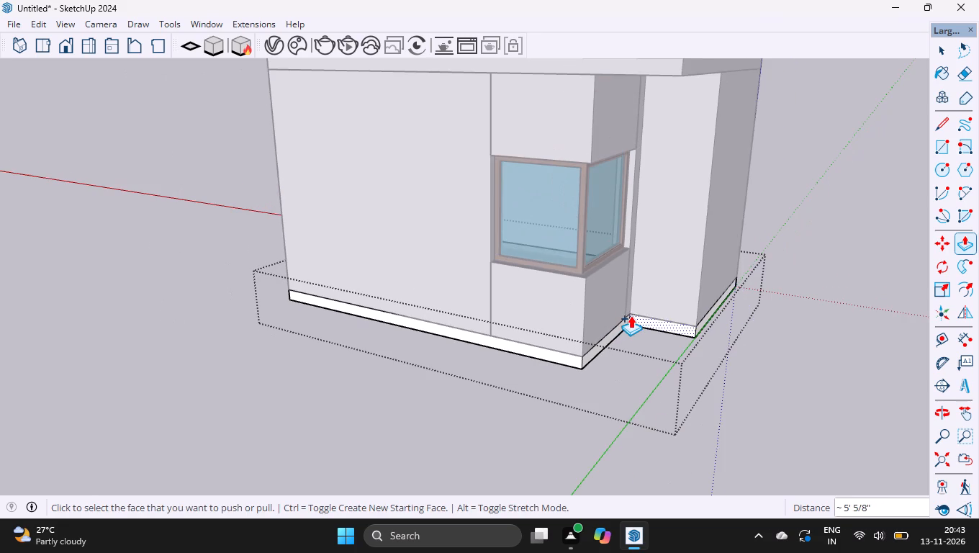
pyautogui.press('space')
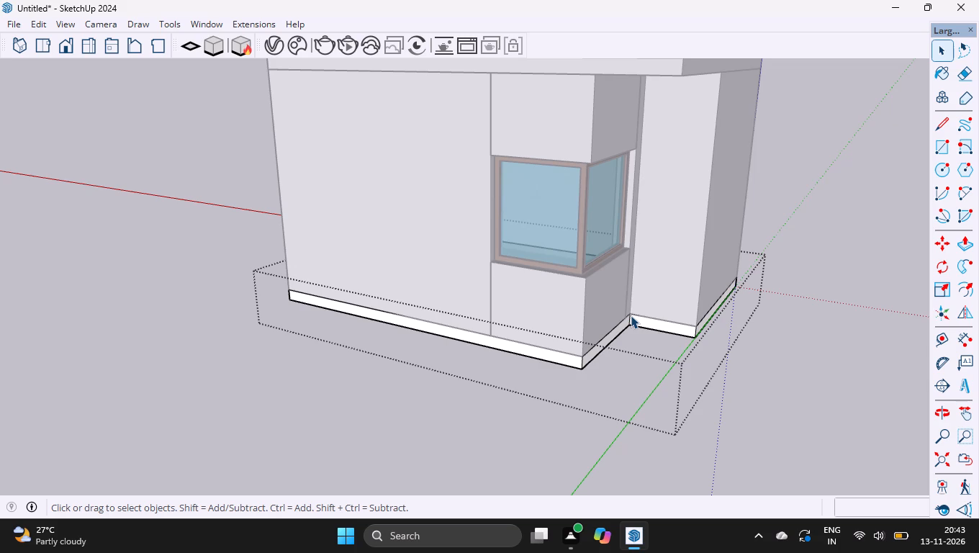
# Inside the roof slab group, split the outer edge face with a vertical line above the window wall's outer corner.
pyautogui.keyDown('ctrl'); pyautogui.scroll(-4, 595, 388); pyautogui.keyUp('ctrl')
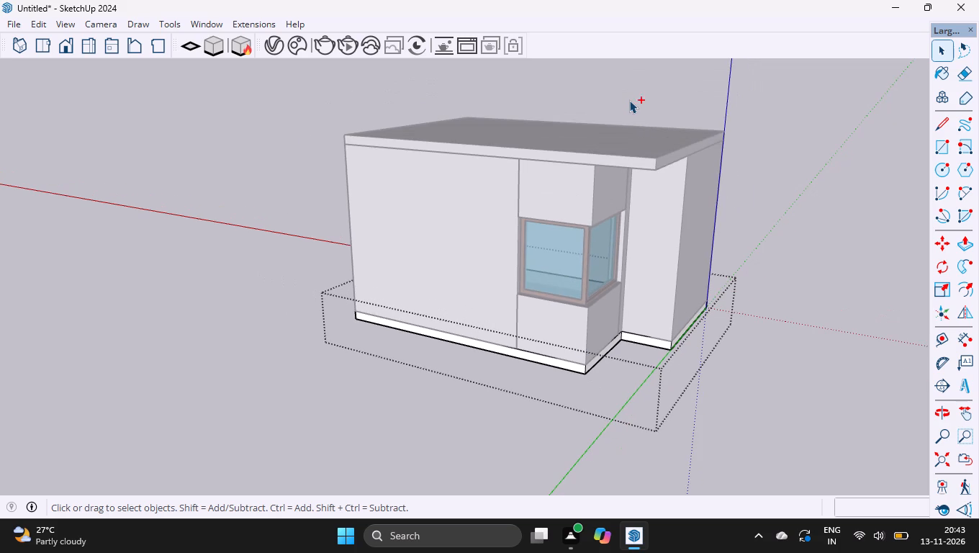
pyautogui.keyDown('ctrl'); pyautogui.scroll(2, 629, 100); pyautogui.keyUp('ctrl')
pyautogui.press('o')
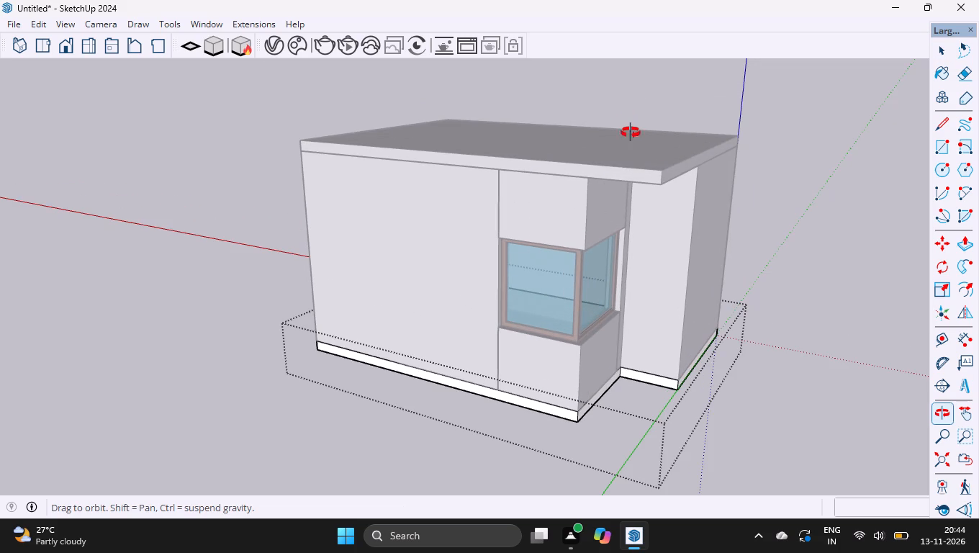
pyautogui.moveTo(641, 167); pyautogui.dragTo(712, 221)
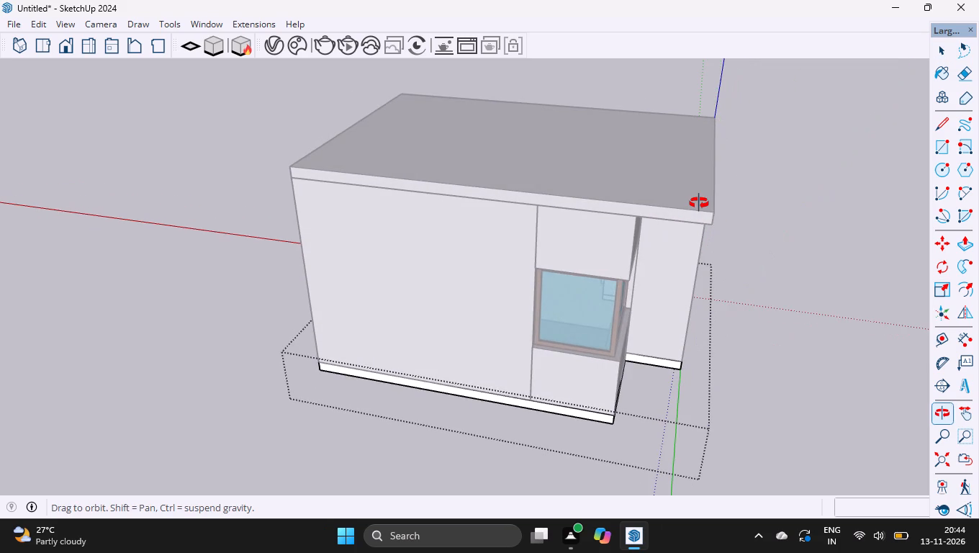
pyautogui.keyDown('ctrl'); pyautogui.scroll(5, 699, 203); pyautogui.keyUp('ctrl')
pyautogui.press('space')
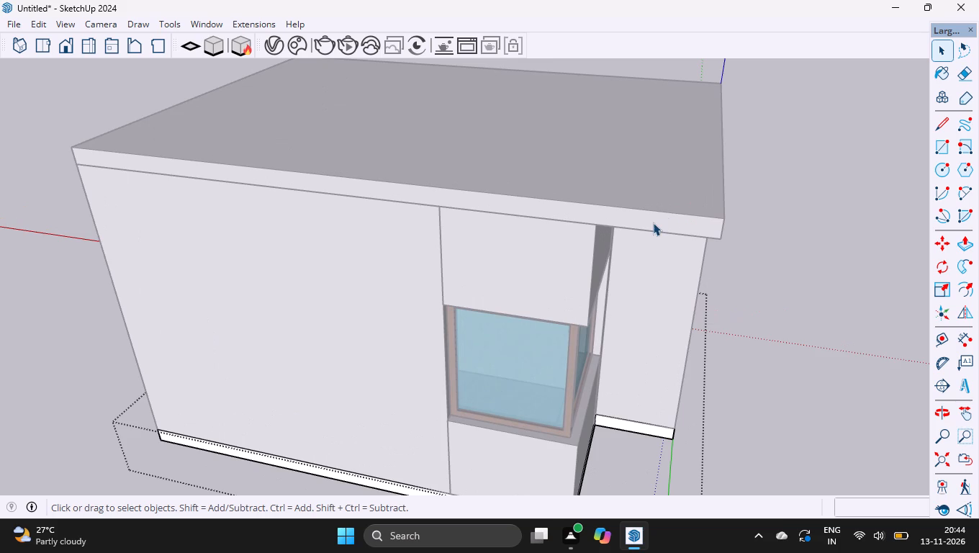
pyautogui.doubleClick(653, 222)
pyautogui.press('l')
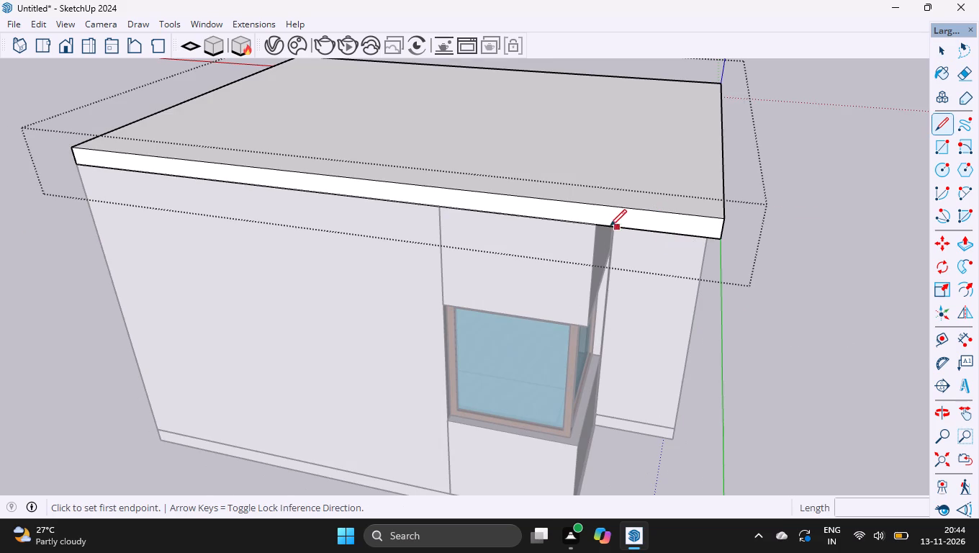
pyautogui.moveTo(595, 223); pyautogui.dragTo(595, 204)
pyautogui.click(595, 204)
pyautogui.press('space')
# Push the split-off roof slab face back by the floor notch's distance, about 5' 5/8", and close the group.
pyautogui.write('p')
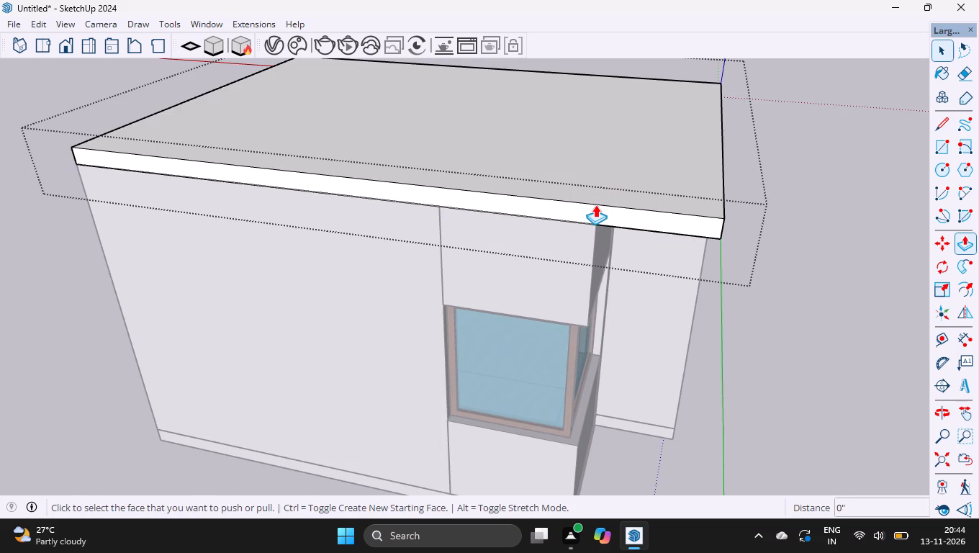
pyautogui.doubleClick(627, 222)
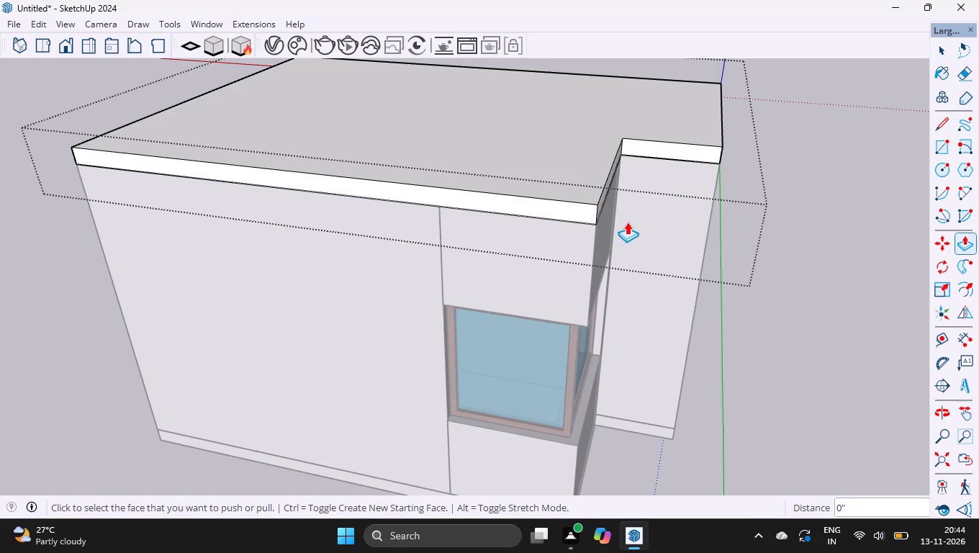
pyautogui.press('space')
pyautogui.keyDown('ctrl'); pyautogui.scroll(-4, 557, 212); pyautogui.keyUp('ctrl')
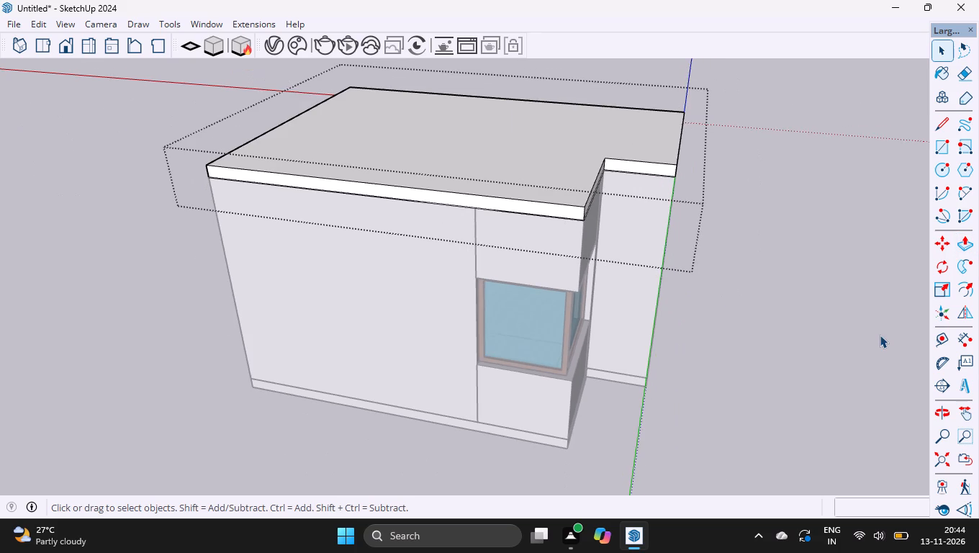
pyautogui.click(880, 335)
# Inside the wall group, push back the end face of the short wall beside the open side to shorten it, and close the group.
pyautogui.press('o')
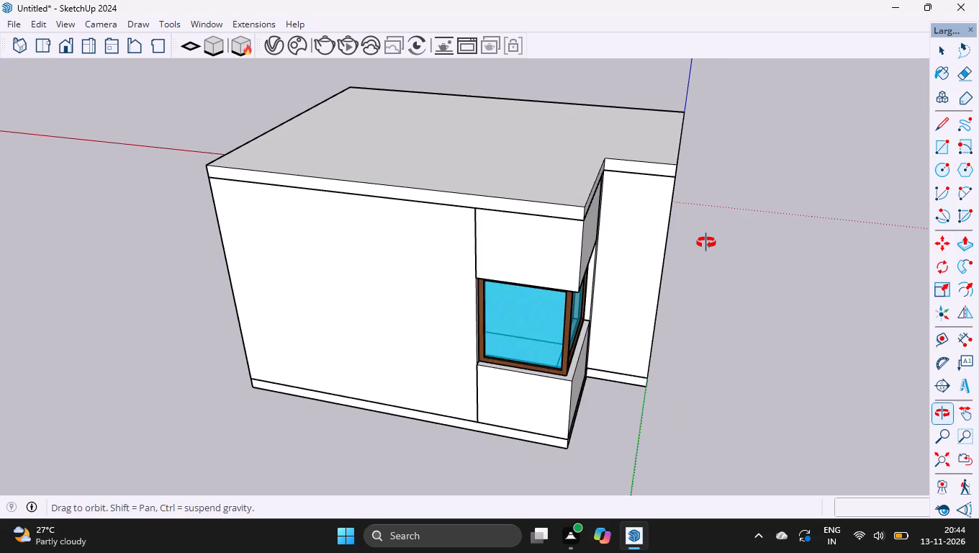
pyautogui.moveTo(702, 217); pyautogui.dragTo(422, 274)
pyautogui.moveTo(703, 233); pyautogui.dragTo(351, 215)
pyautogui.moveTo(500, 307); pyautogui.dragTo(209, 347)
pyautogui.keyDown('ctrl'); pyautogui.scroll(3, 315, 233); pyautogui.keyUp('ctrl')
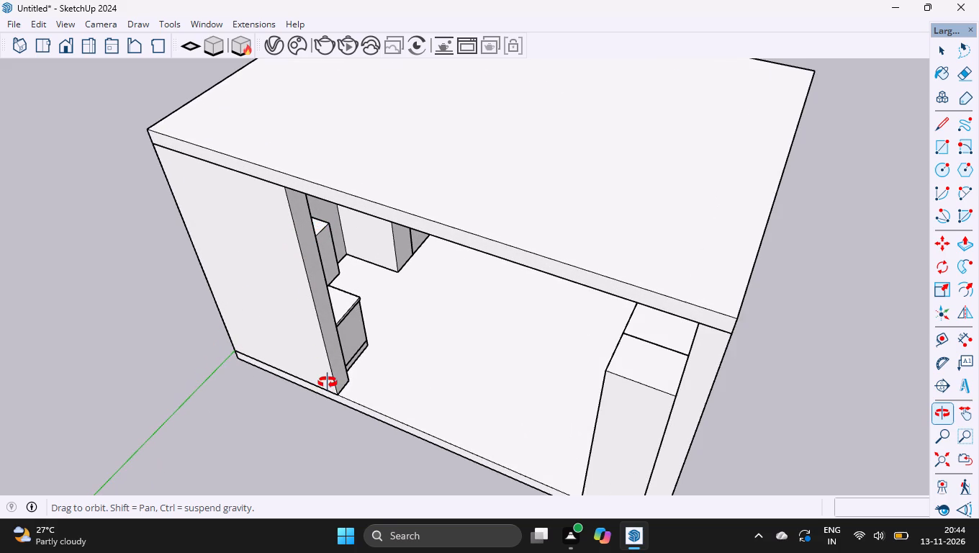
pyautogui.keyDown('ctrl'); pyautogui.scroll(6, 328, 382); pyautogui.keyUp('ctrl')
pyautogui.press('space')
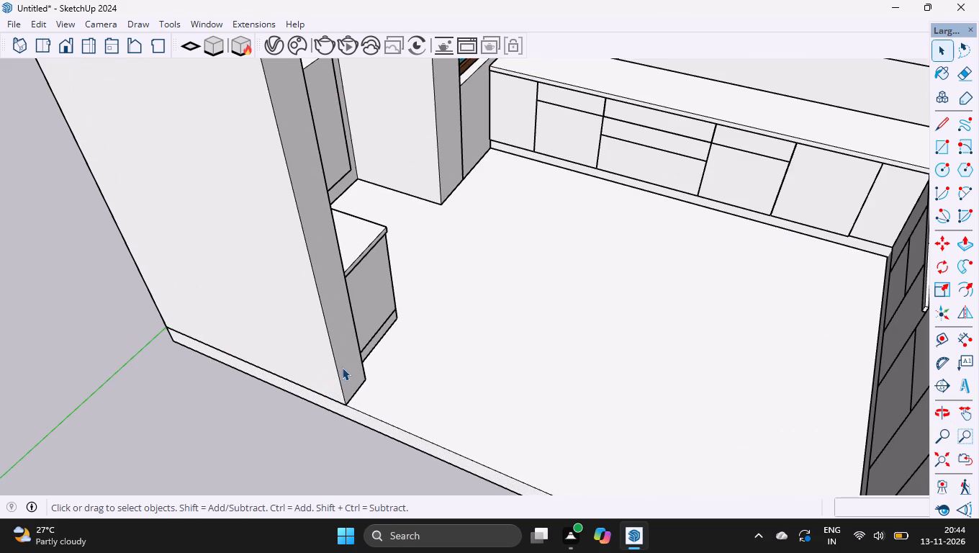
pyautogui.doubleClick(342, 367)
pyautogui.press('p')
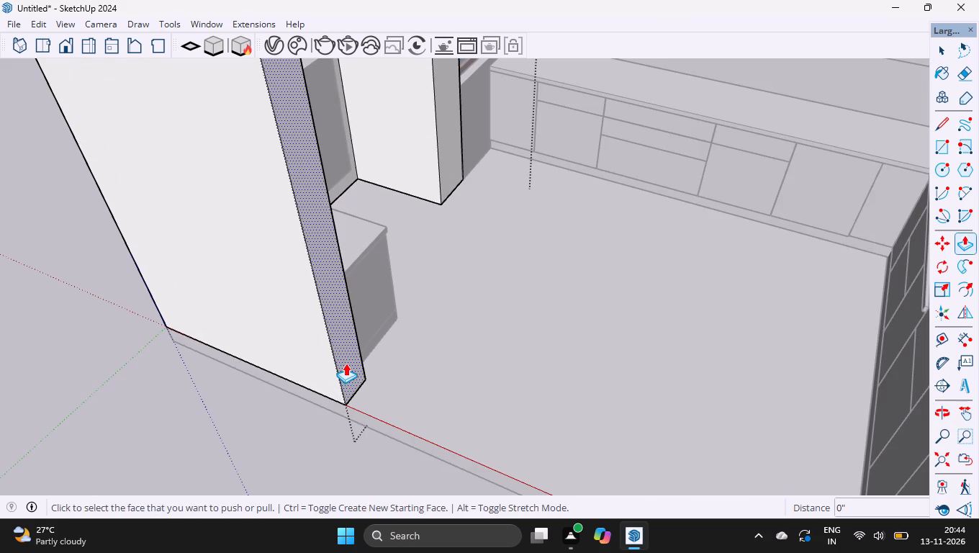
pyautogui.moveTo(346, 363); pyautogui.dragTo(273, 292)
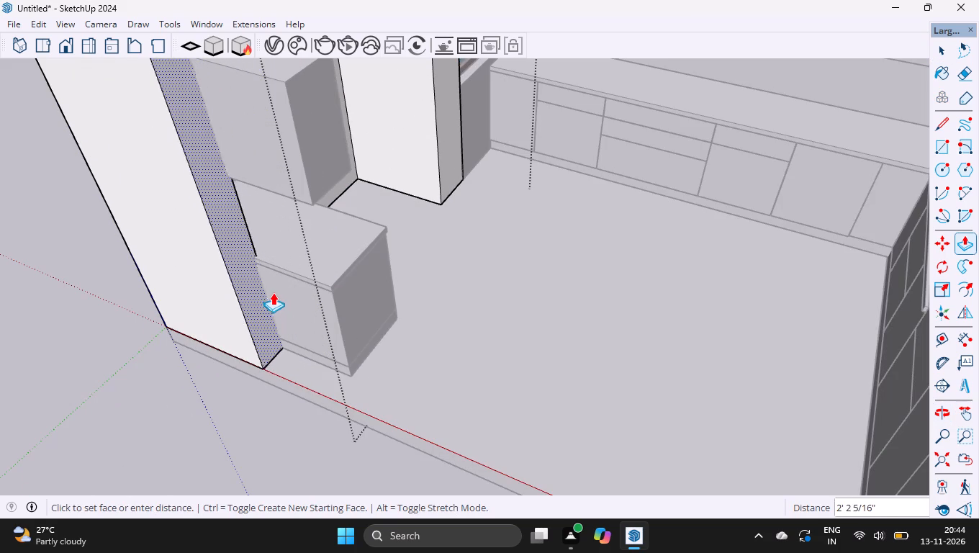
pyautogui.moveTo(273, 292); pyautogui.dragTo(251, 292)
pyautogui.click(251, 292)
pyautogui.press('space')
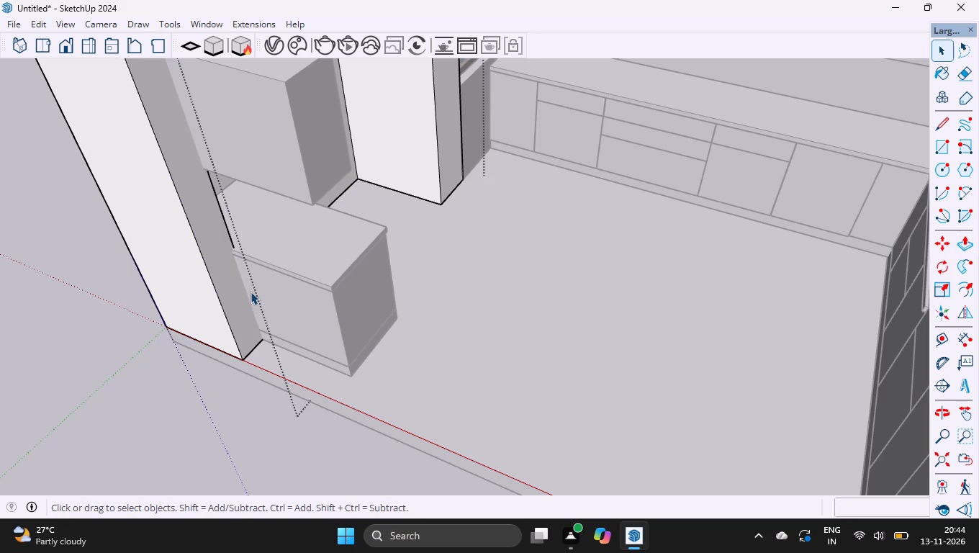
pyautogui.click(125, 387)
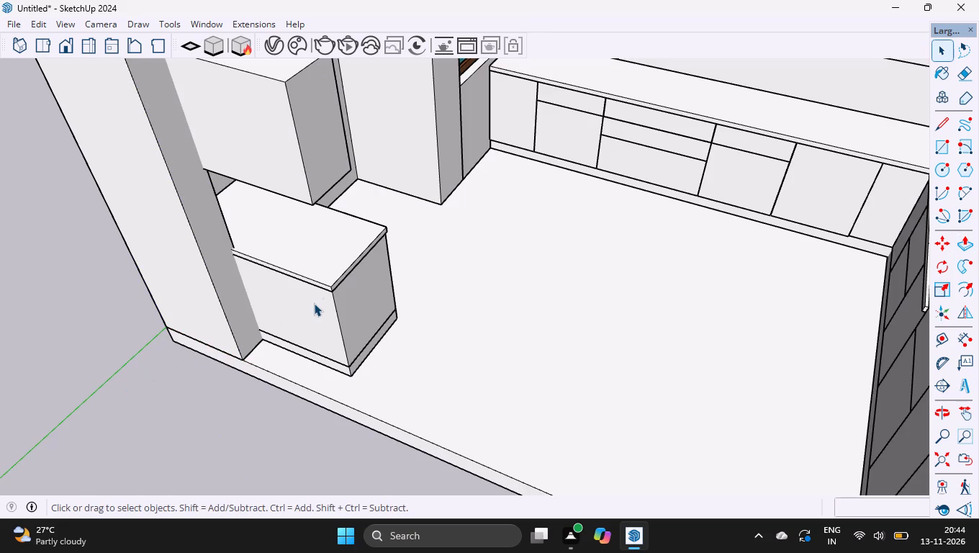
# Select the wall cabinet, countertop, base cabinet and plinth behind the shortened wall and move them together along the green axis into the room.
pyautogui.keyDown('ctrl'); pyautogui.click(304, 171); pyautogui.keyUp('ctrl')
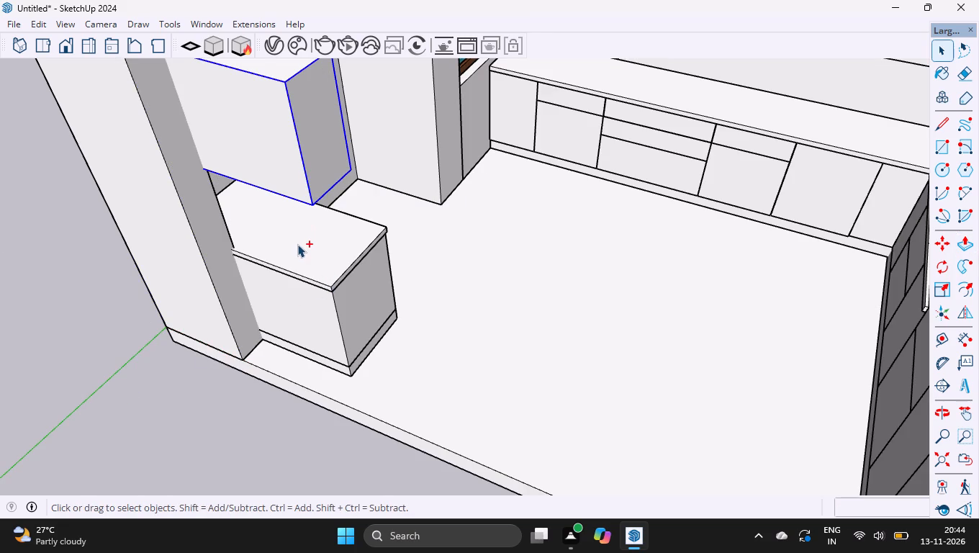
pyautogui.keyDown('ctrl'); pyautogui.click(297, 244); pyautogui.keyUp('ctrl')
pyautogui.keyDown('ctrl'); pyautogui.click(297, 300); pyautogui.keyUp('ctrl')
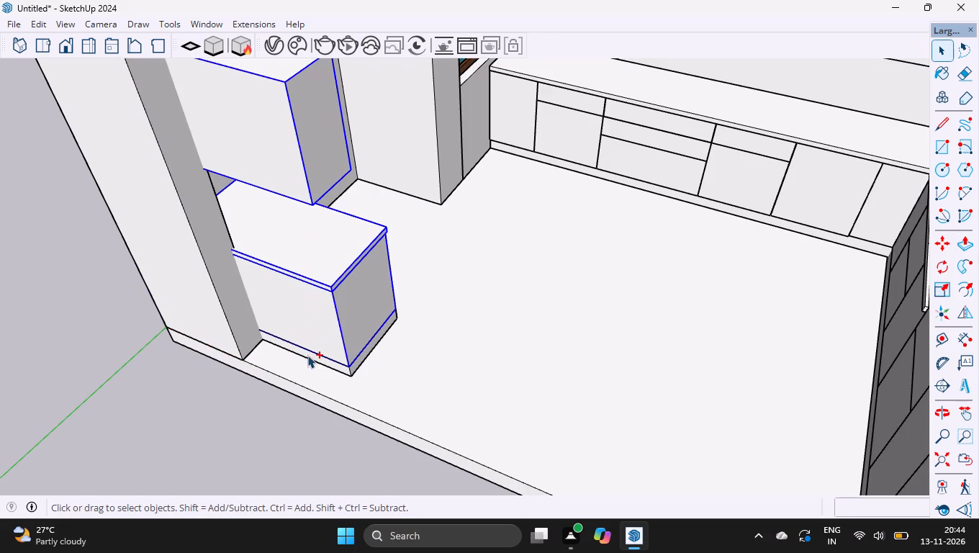
pyautogui.keyDown('ctrl'); pyautogui.click(307, 353); pyautogui.keyUp('ctrl')
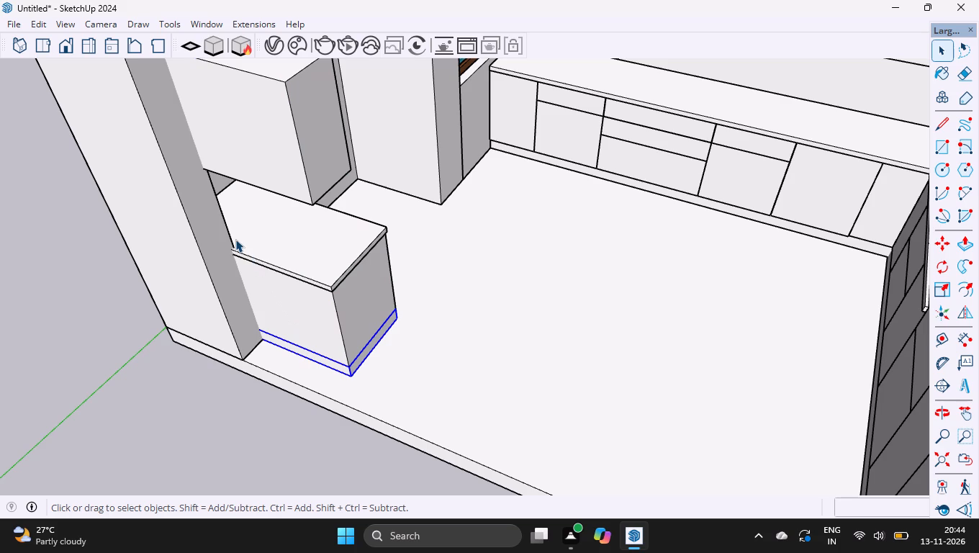
pyautogui.keyDown('ctrl'); pyautogui.scroll(3, 235, 239); pyautogui.keyUp('ctrl')
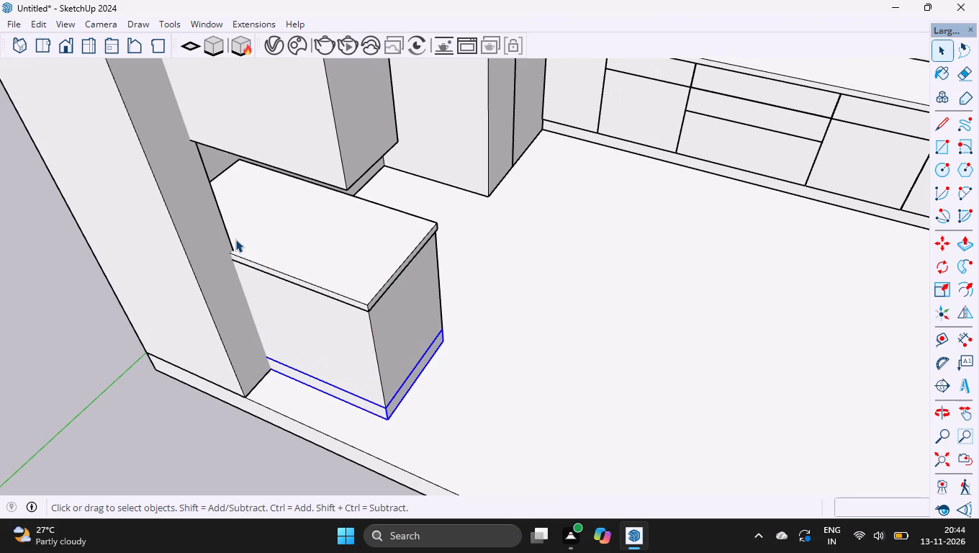
pyautogui.press('m')
pyautogui.keyDown('ctrl'); pyautogui.scroll(4, 228, 246); pyautogui.keyUp('ctrl')
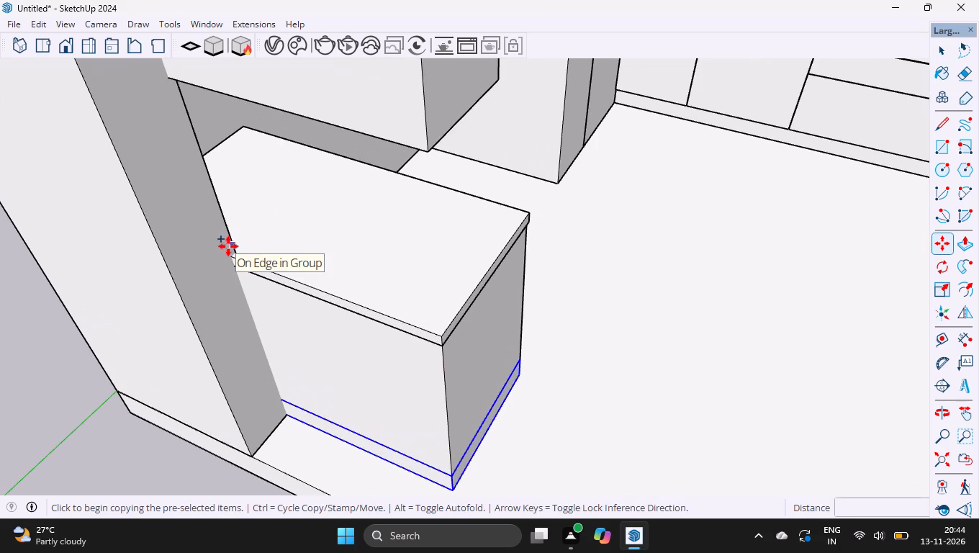
pyautogui.press('space')
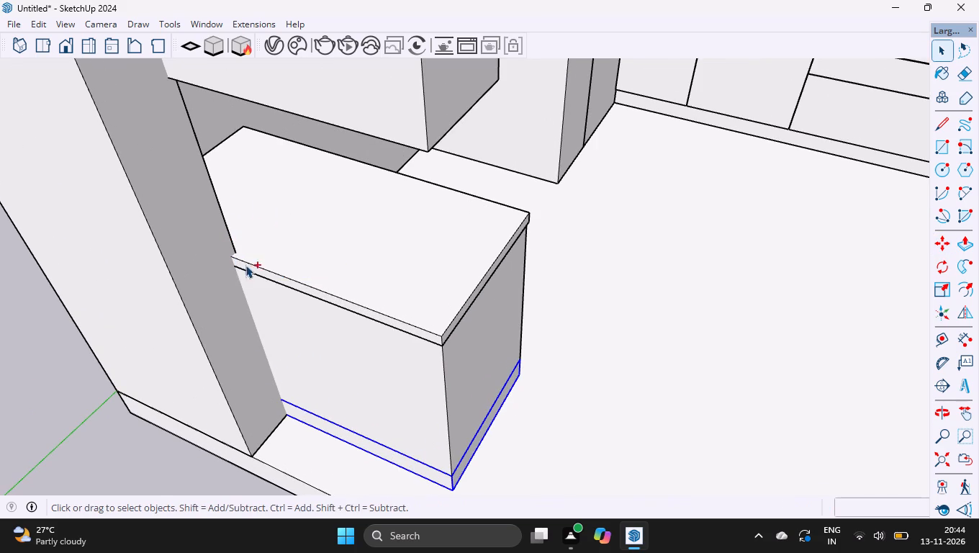
pyautogui.keyDown('ctrl'); pyautogui.click(302, 307); pyautogui.keyUp('ctrl')
pyautogui.keyDown('ctrl'); pyautogui.click(337, 257); pyautogui.keyUp('ctrl')
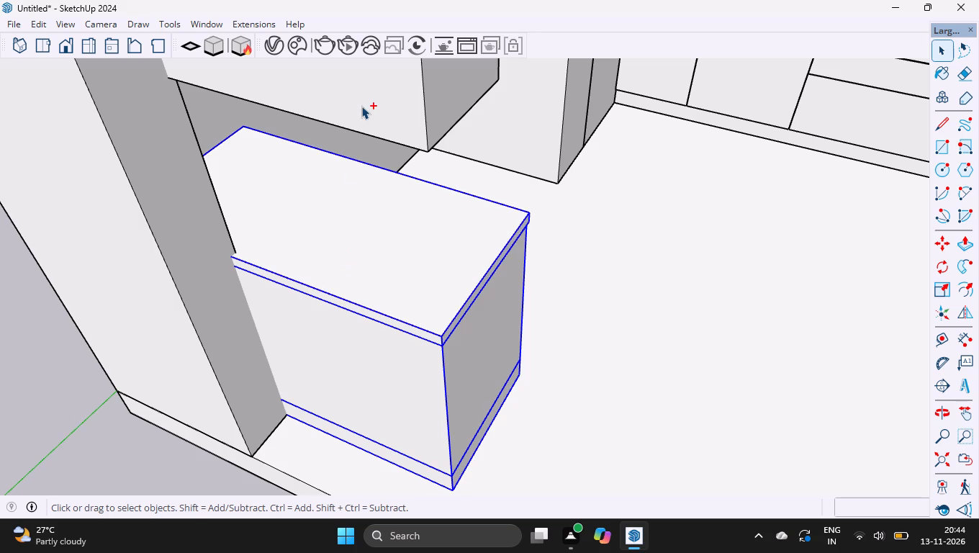
pyautogui.keyDown('ctrl'); pyautogui.click(362, 104); pyautogui.keyUp('ctrl')
pyautogui.keyDown('ctrl'); pyautogui.scroll(3, 228, 253); pyautogui.keyUp('ctrl')
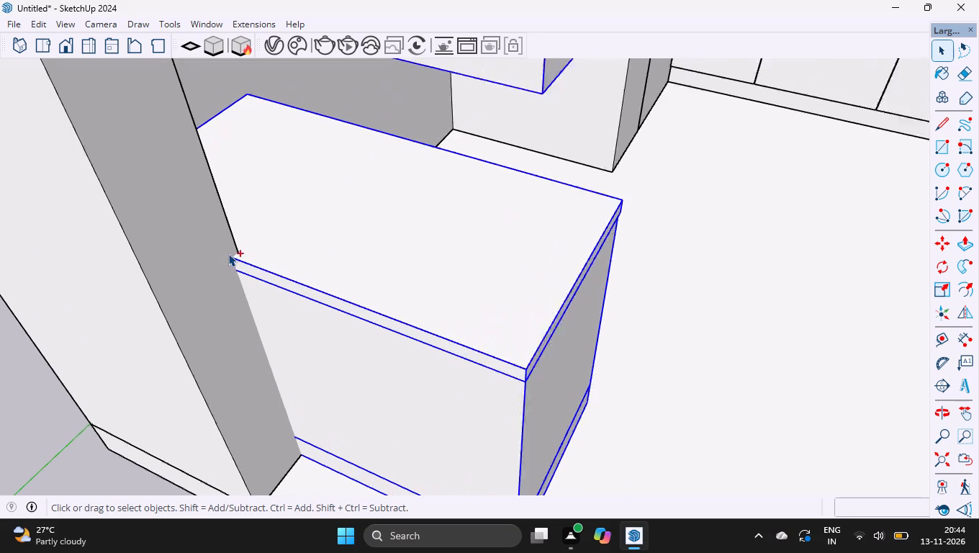
pyautogui.keyDown('ctrl'); pyautogui.scroll(2, 228, 253); pyautogui.keyUp('ctrl')
pyautogui.press('m')
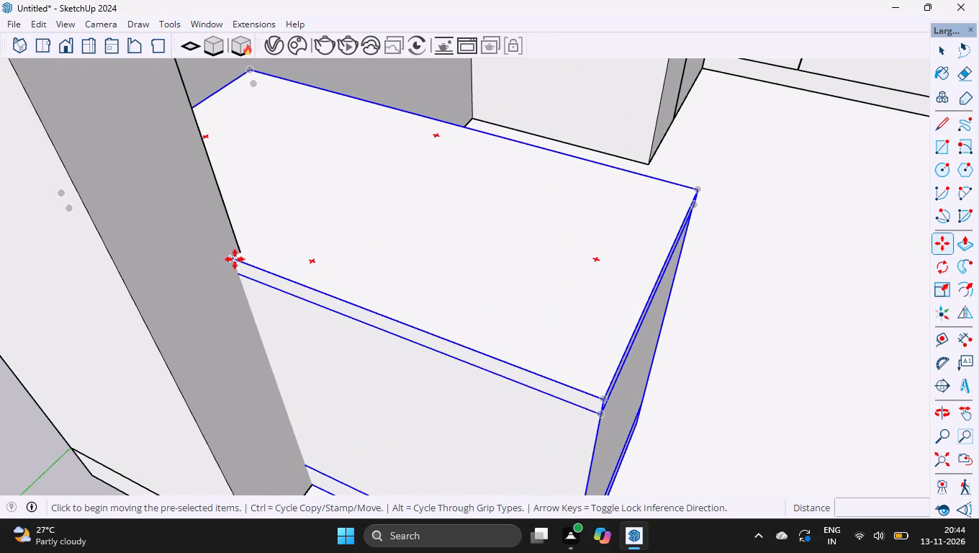
pyautogui.click(235, 259)
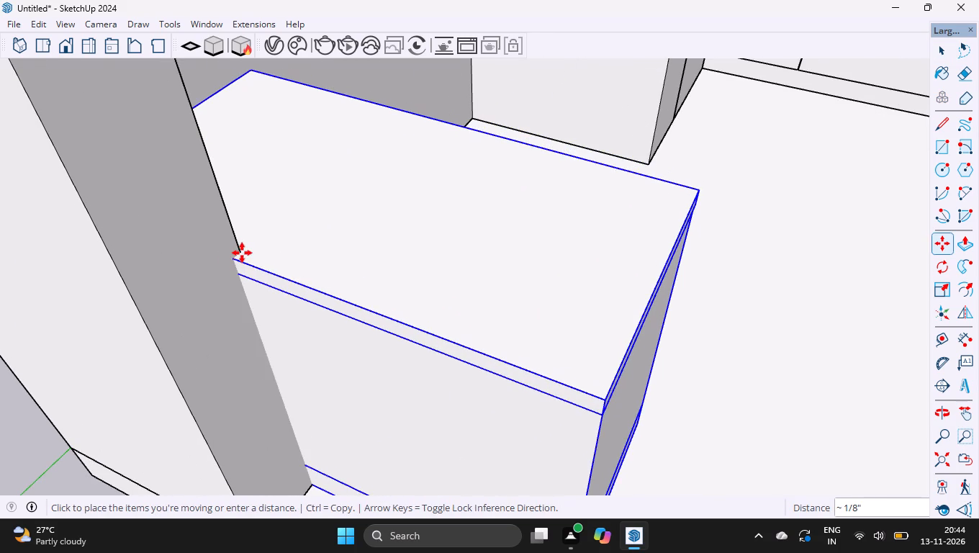
pyautogui.keyDown('ctrl'); pyautogui.scroll(2, 242, 251); pyautogui.keyUp('ctrl')
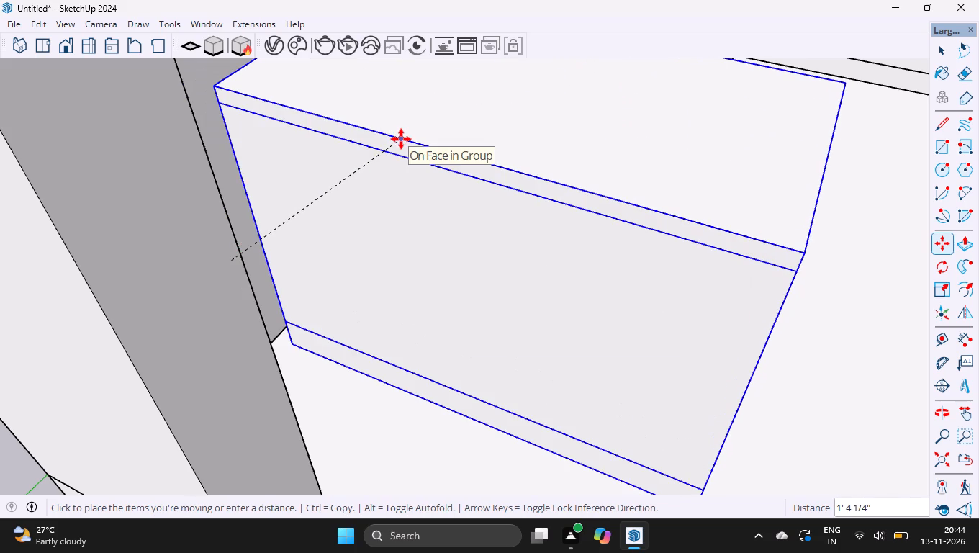
pyautogui.press('Left')
pyautogui.click(163, 492)
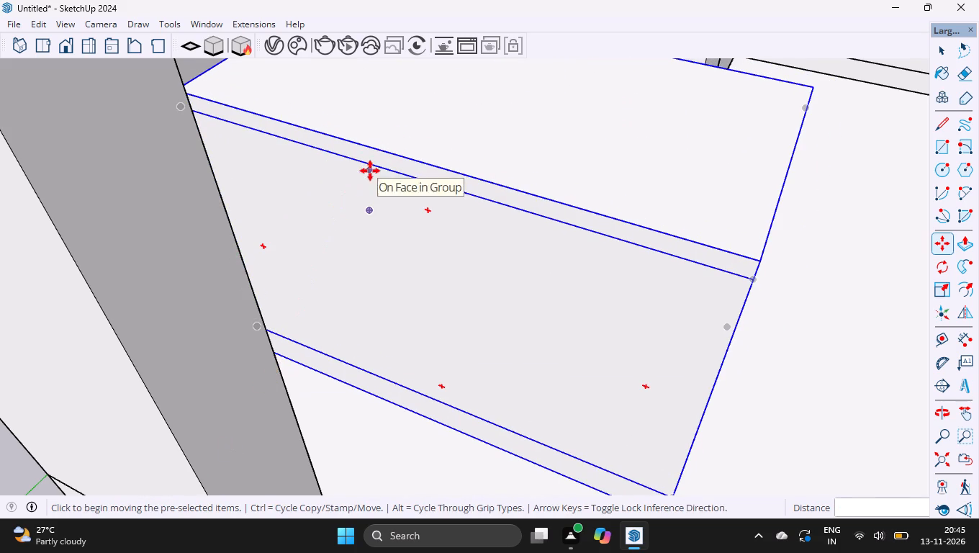
# Move the same cabinet set back along the green axis to the shortened wall's inner edge and deselect it.
pyautogui.click(763, 261)
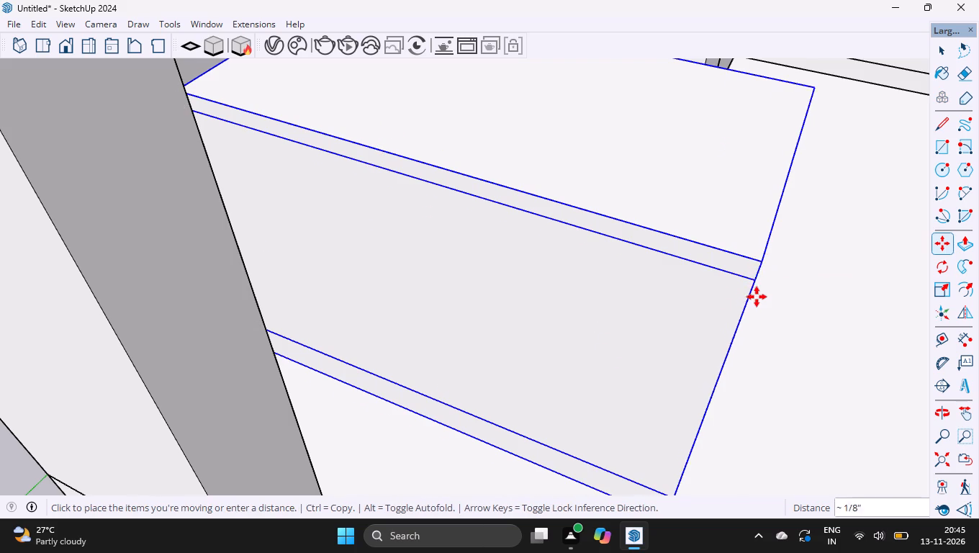
pyautogui.press('Left')
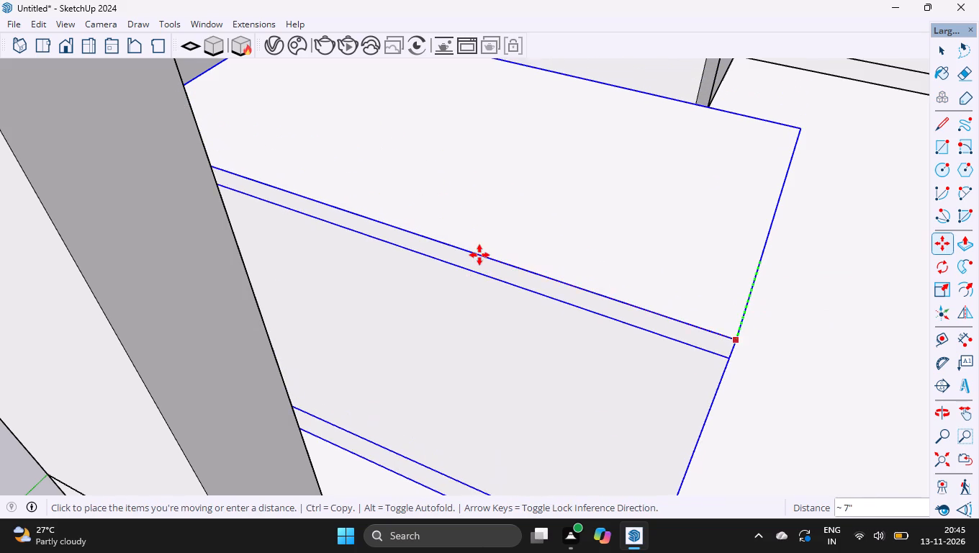
pyautogui.click(230, 224)
pyautogui.press('space')
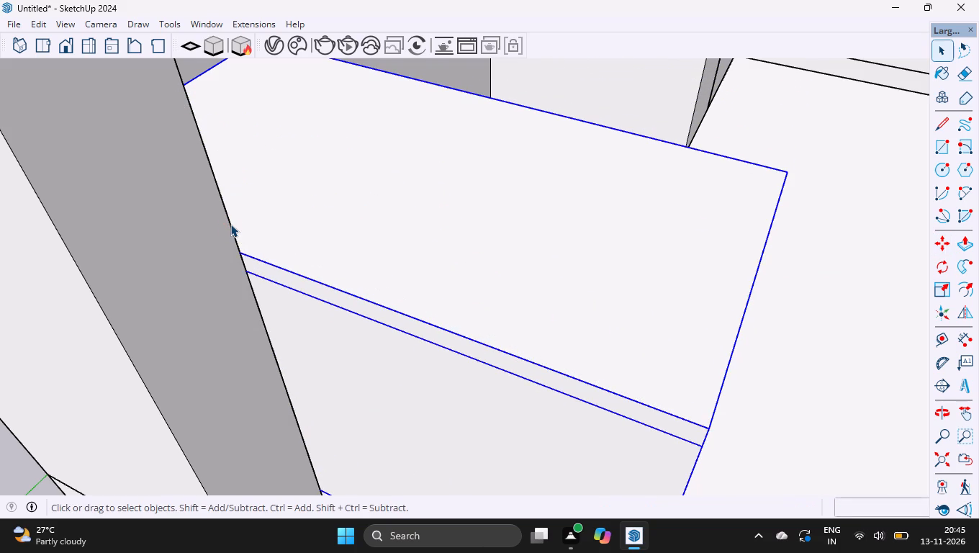
pyautogui.keyDown('ctrl'); pyautogui.scroll(-7, 230, 224); pyautogui.keyUp('ctrl')
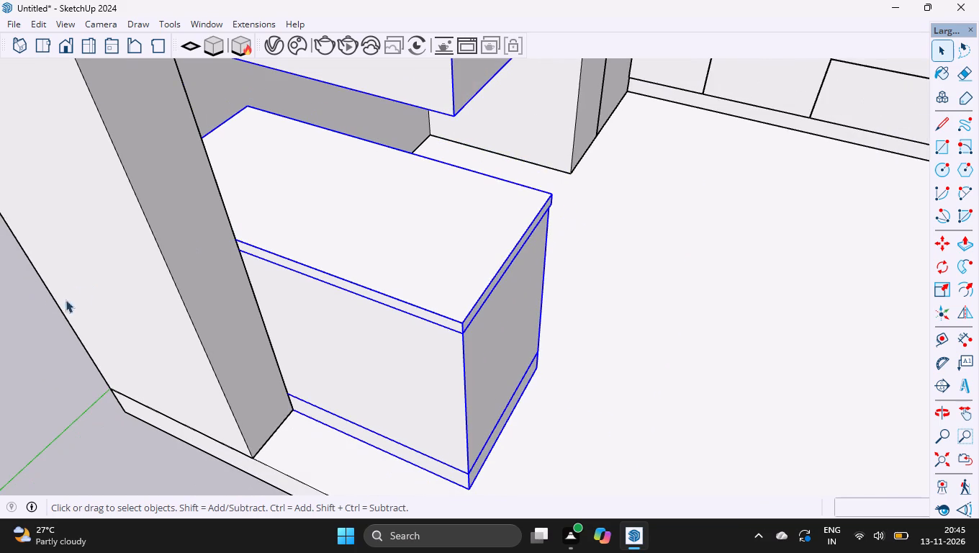
pyautogui.click(44, 333)
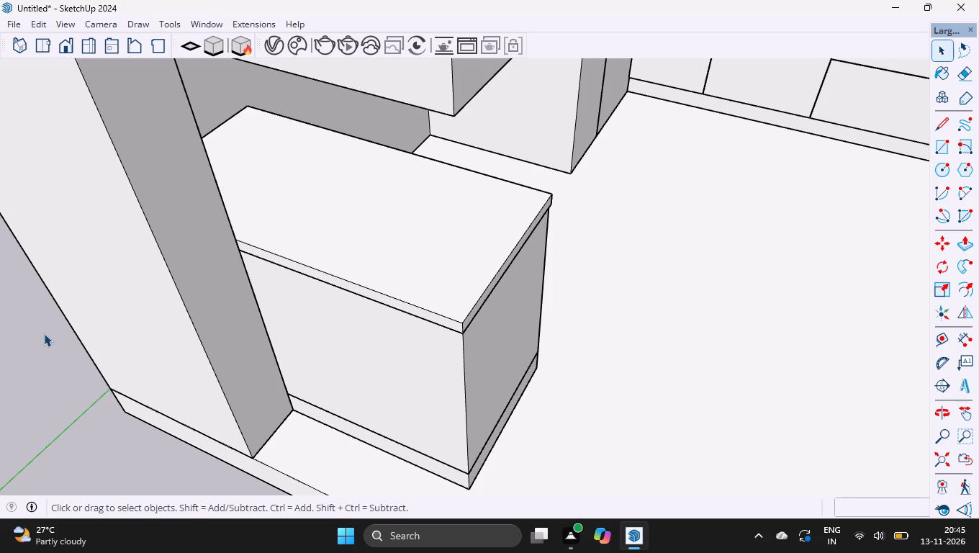
# Inspect the kitchen interior from the open side, checking the relocated cabinets, the base and tall units, and the corner wall cabinets.
pyautogui.scroll(-1, 166, 405)
pyautogui.keyDown('ctrl'); pyautogui.scroll(-1, 528, 314); pyautogui.keyUp('ctrl')
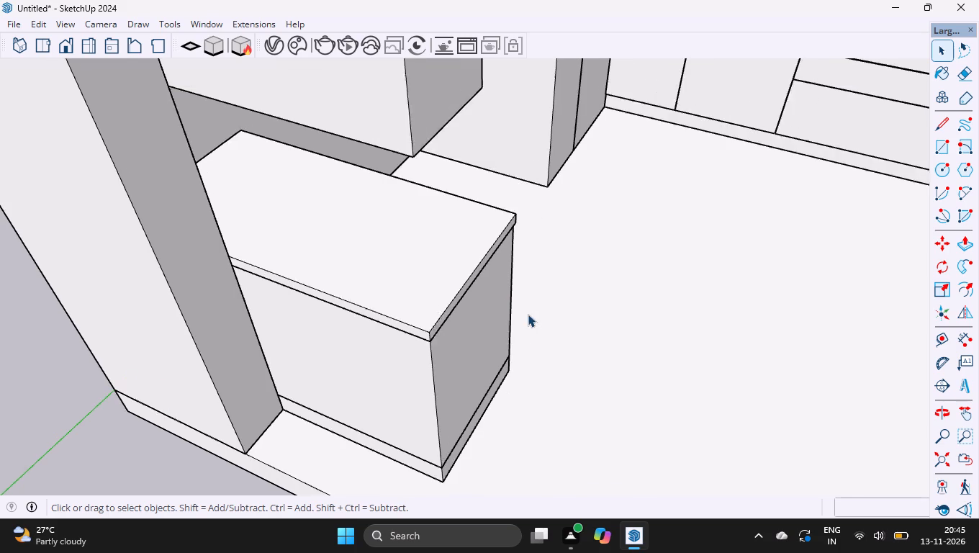
pyautogui.press('o')
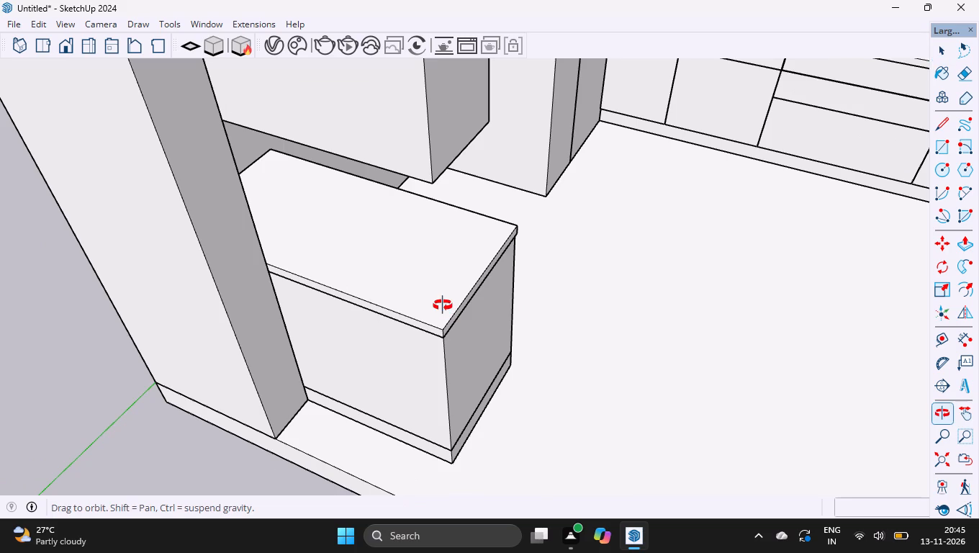
pyautogui.moveTo(314, 296); pyautogui.dragTo(522, 246)
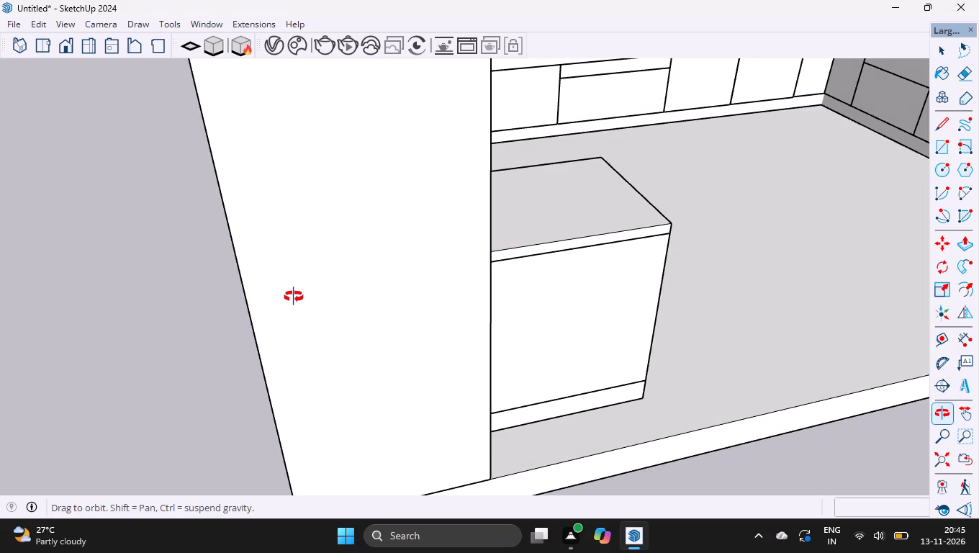
pyautogui.keyDown('ctrl'); pyautogui.scroll(-8, 294, 297); pyautogui.keyUp('ctrl')
pyautogui.keyDown('ctrl'); pyautogui.scroll(-4, 281, 403); pyautogui.keyUp('ctrl')
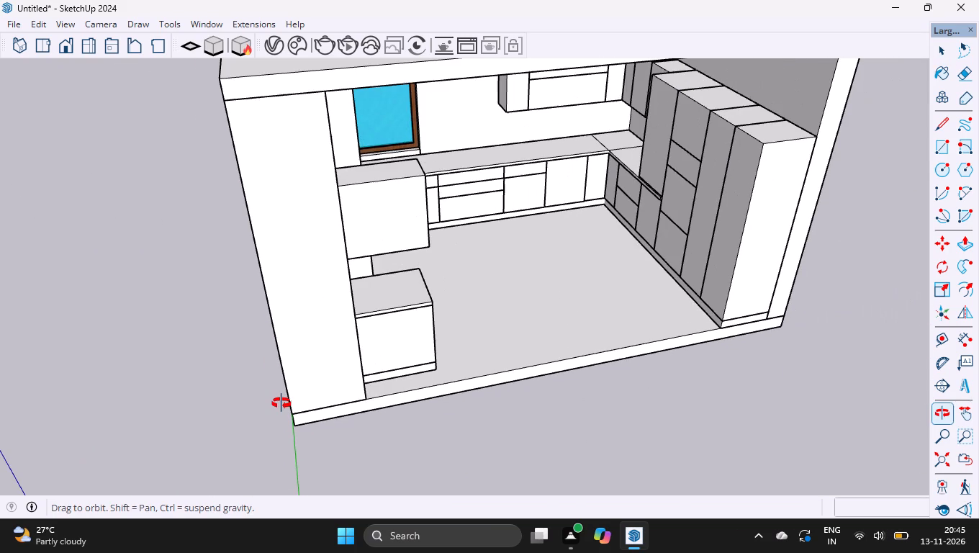
pyautogui.keyDown('ctrl'); pyautogui.scroll(-2, 482, 299); pyautogui.keyUp('ctrl')
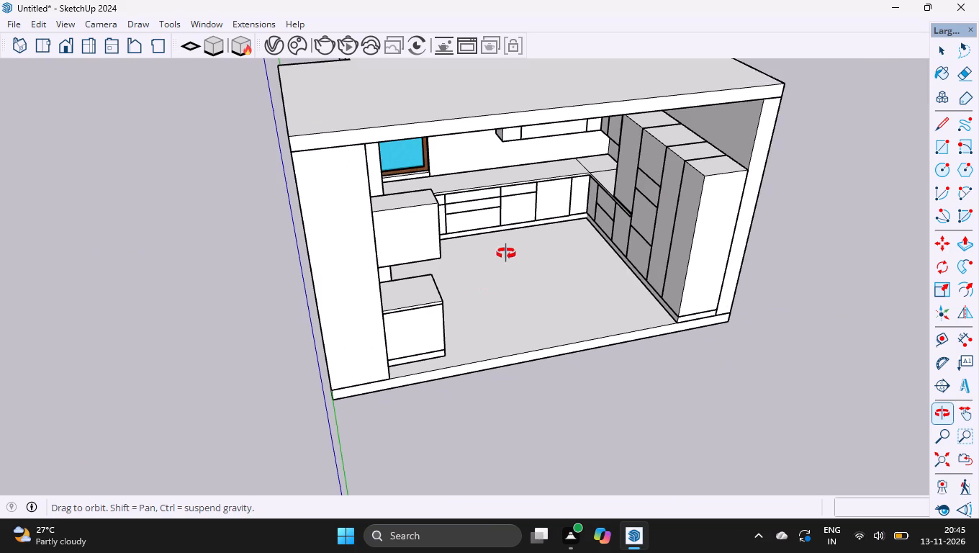
pyautogui.moveTo(527, 213); pyautogui.dragTo(551, 109)
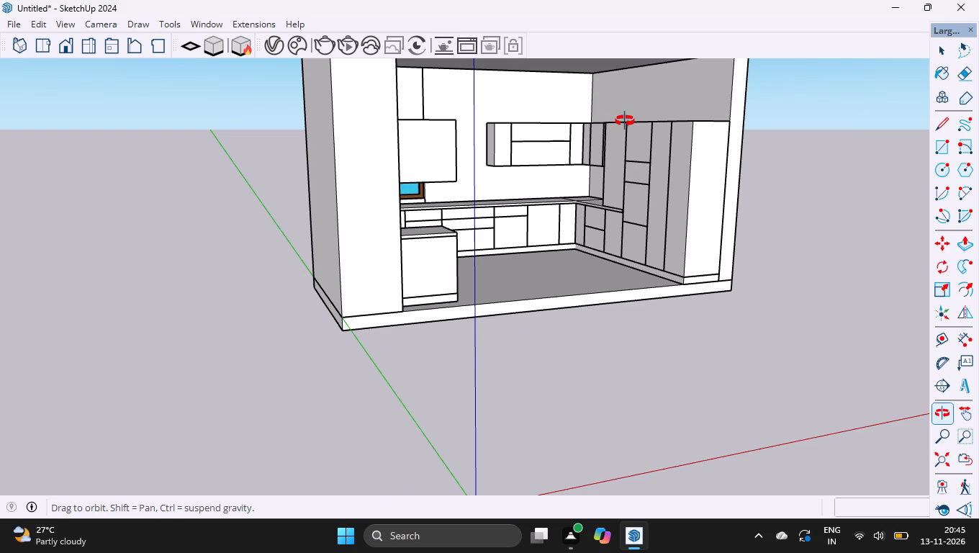
pyautogui.keyDown('ctrl'); pyautogui.scroll(3, 594, 132); pyautogui.keyUp('ctrl')
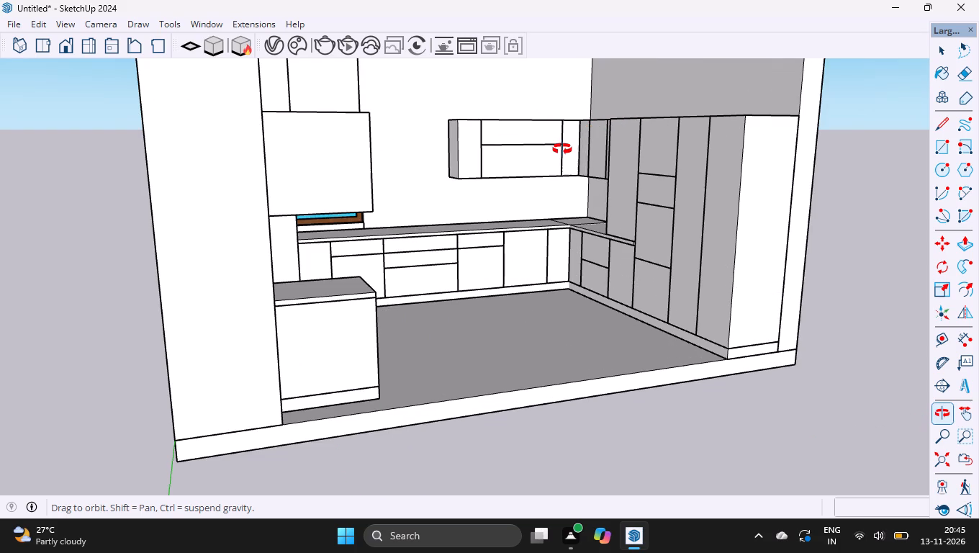
pyautogui.moveTo(562, 149); pyautogui.dragTo(601, 152)
pyautogui.keyDown('ctrl'); pyautogui.scroll(4, 672, 174); pyautogui.keyUp('ctrl')
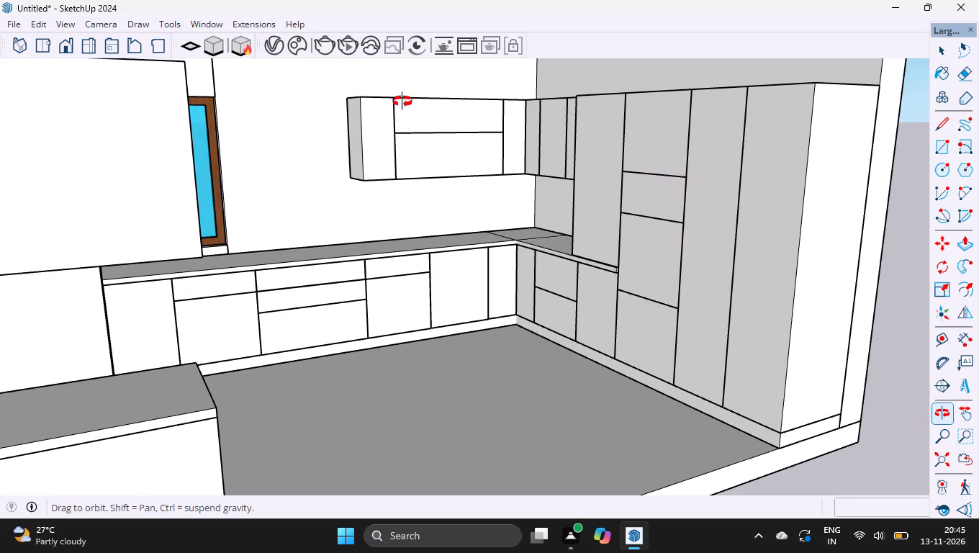
pyautogui.keyDown('ctrl'); pyautogui.scroll(5, 401, 99); pyautogui.keyUp('ctrl')
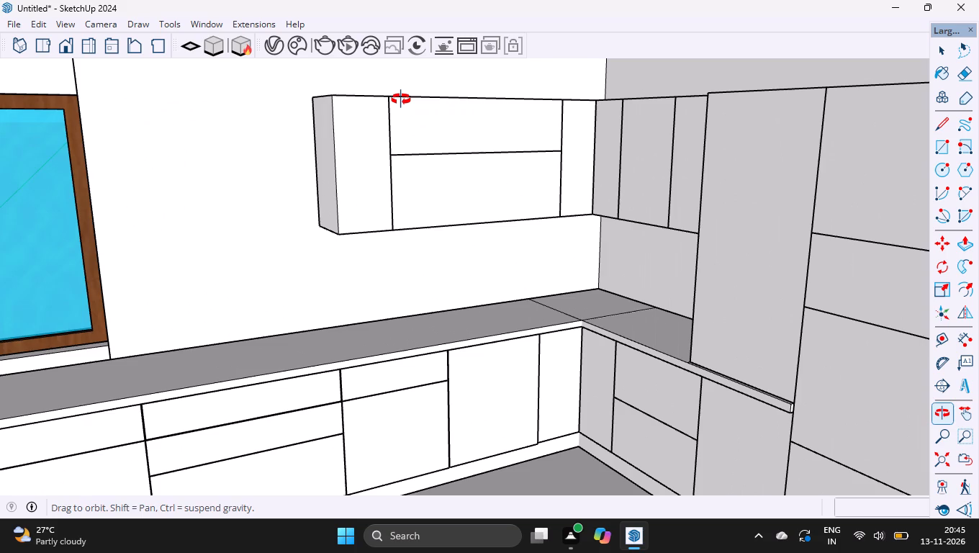
pyautogui.press('space')
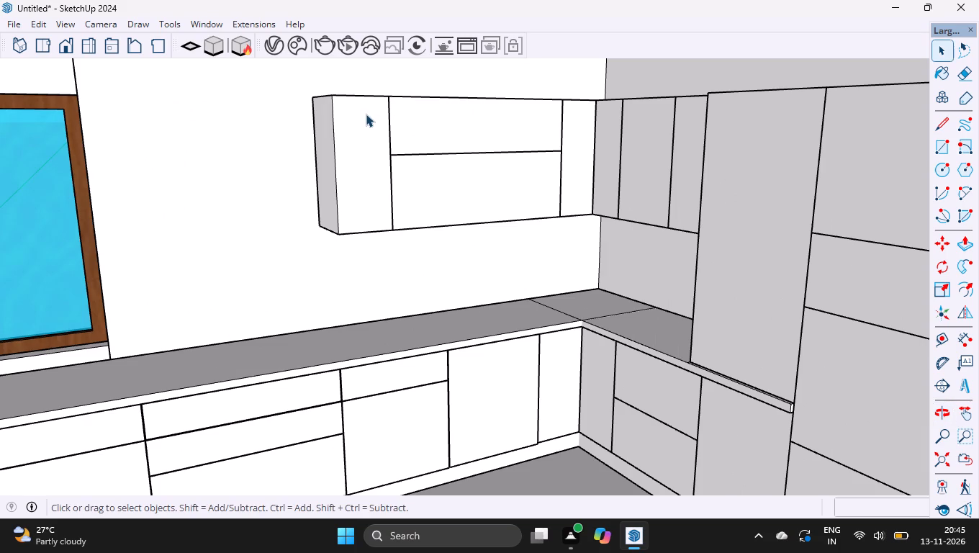
pyautogui.keyDown('ctrl'); pyautogui.scroll(1, 366, 114); pyautogui.keyUp('ctrl')
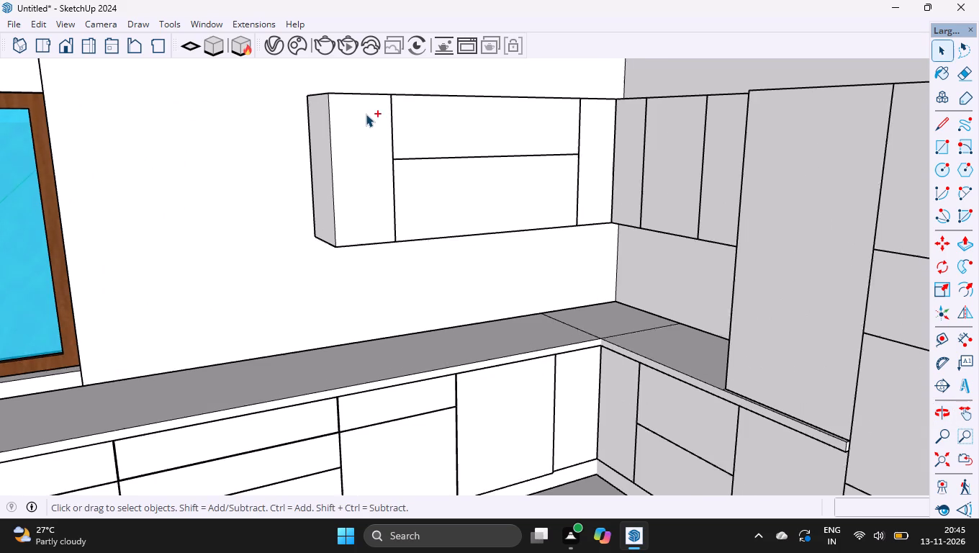
# Open the end wall cabinet nearest the window and offset its front face outline 3 mm inward.
pyautogui.keyDown('ctrl'); pyautogui.scroll(1, 366, 114); pyautogui.keyUp('ctrl')
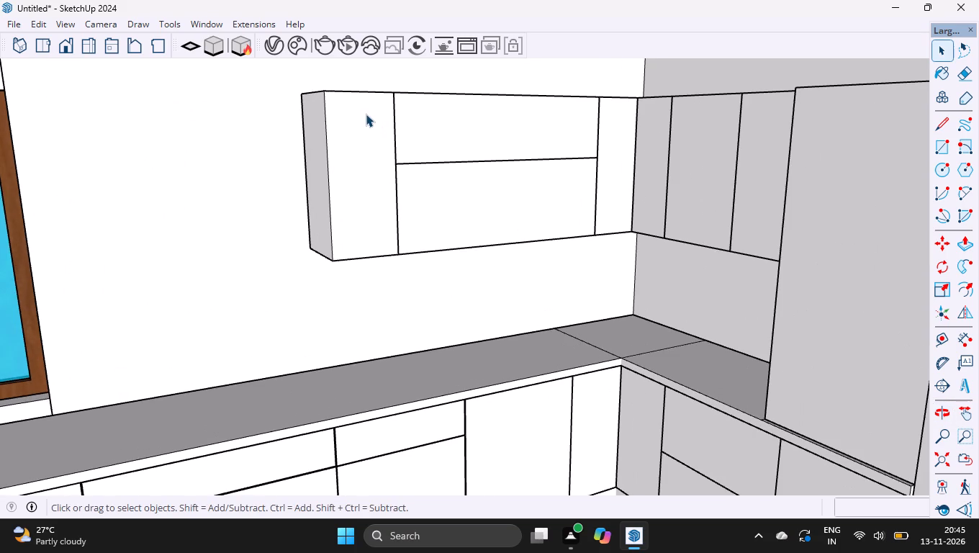
pyautogui.press('f')
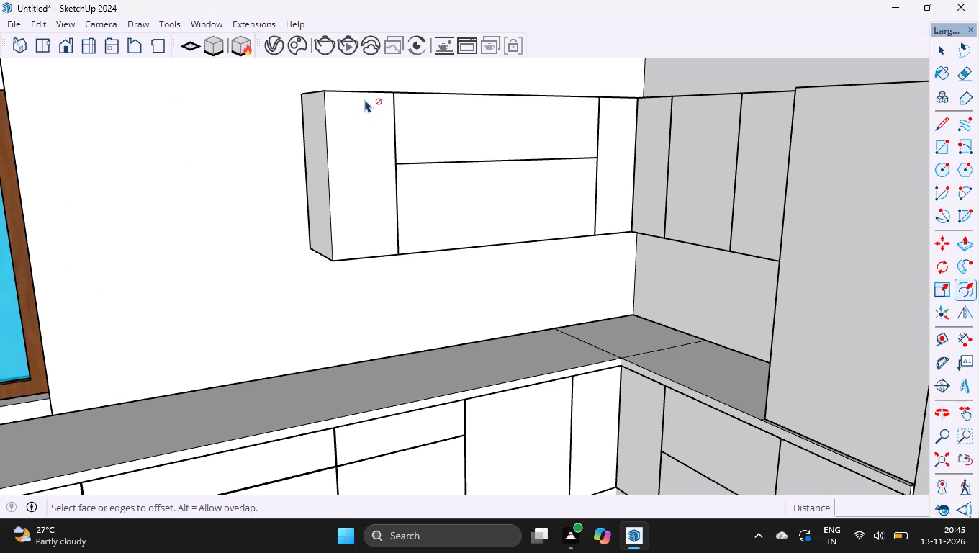
pyautogui.press('space')
pyautogui.click(360, 112)
pyautogui.doubleClick(360, 112)
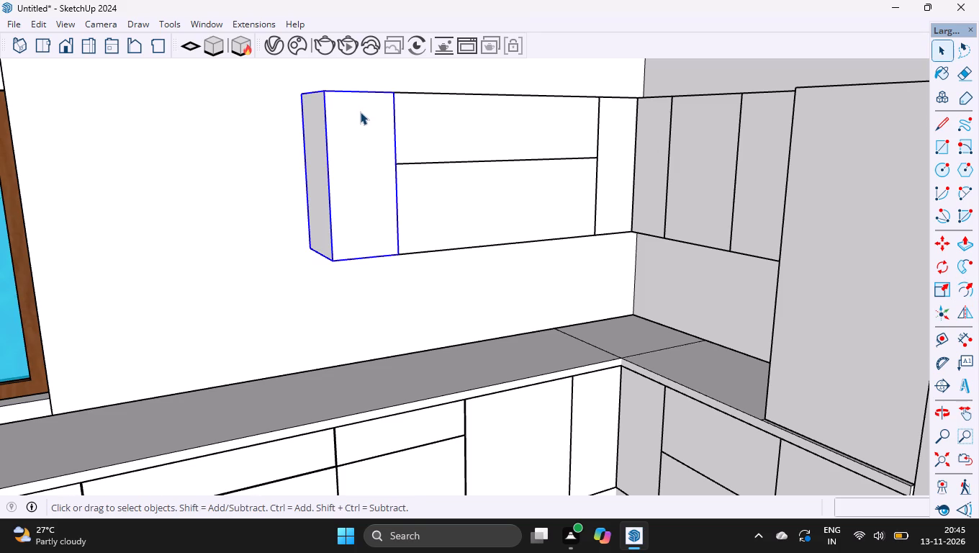
pyautogui.press('f')
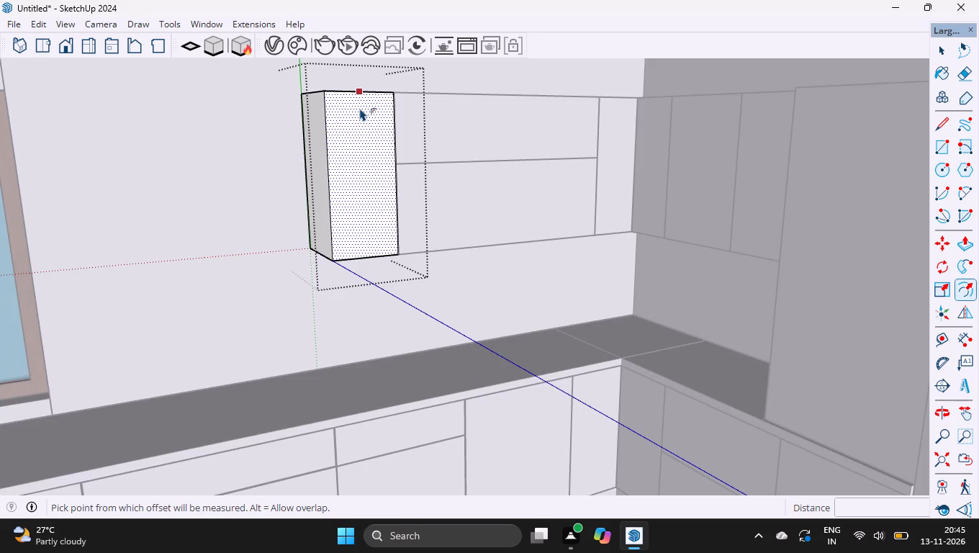
pyautogui.click(360, 108)
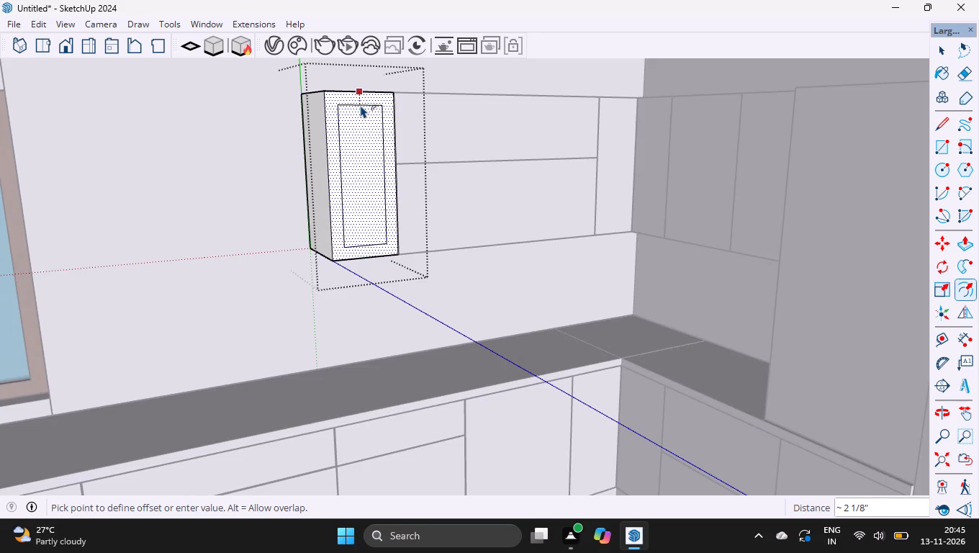
pyautogui.write('3,,')
pyautogui.press('BackSpace')
pyautogui.press('BackSpace')
pyautogui.write('mm')
pyautogui.press('Return')
# Pull the offset front face of the end wall cabinet outward 18 mm to form its door panel.
pyautogui.press('p')
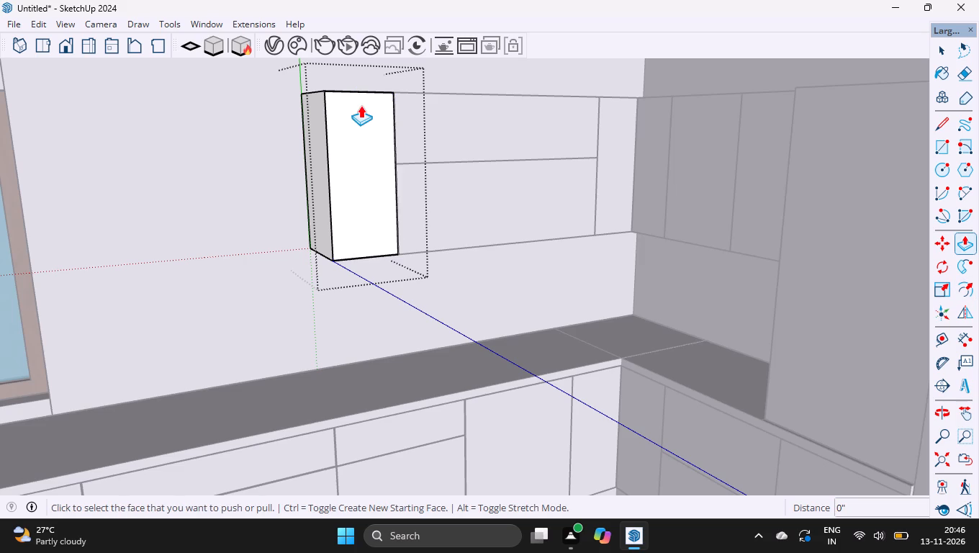
pyautogui.moveTo(356, 154); pyautogui.dragTo(376, 162)
pyautogui.write('18mm')
pyautogui.press('Return')
pyautogui.press('space')
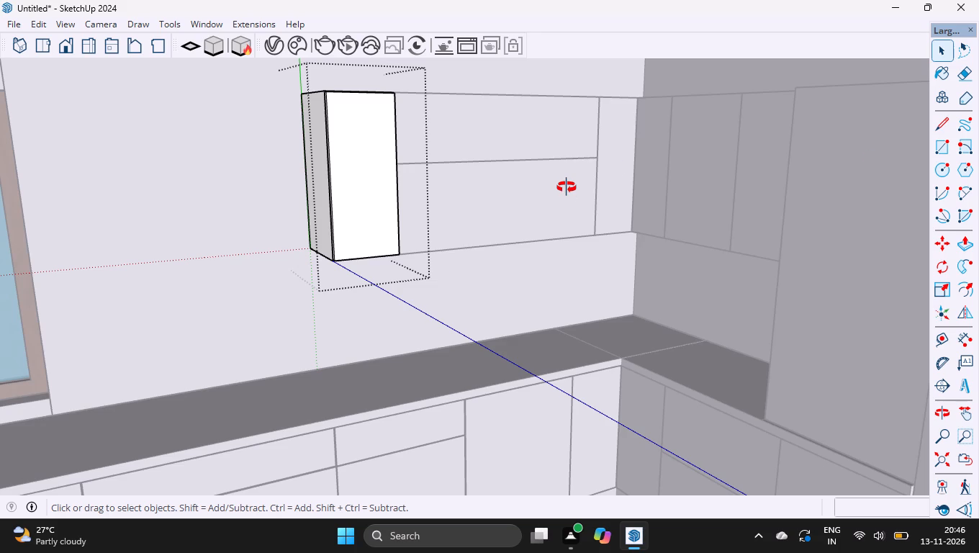
# Give the wall cabinet adjoining the tall unit the same door panel, with a 3 mm inward offset pulled out 18 mm.
pyautogui.press('o')
pyautogui.moveTo(553, 187); pyautogui.dragTo(616, 183)
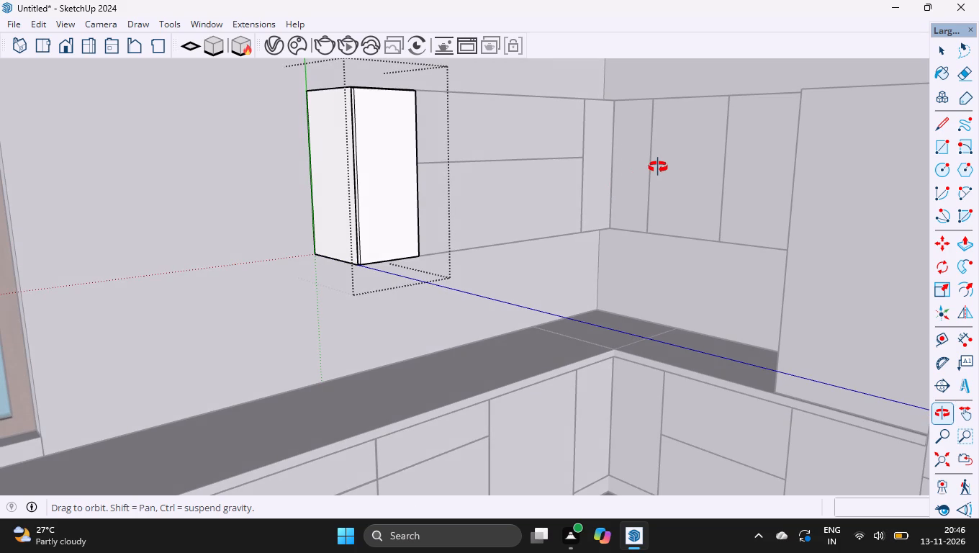
pyautogui.keyDown('ctrl'); pyautogui.scroll(2, 633, 88); pyautogui.keyUp('ctrl')
pyautogui.press('space')
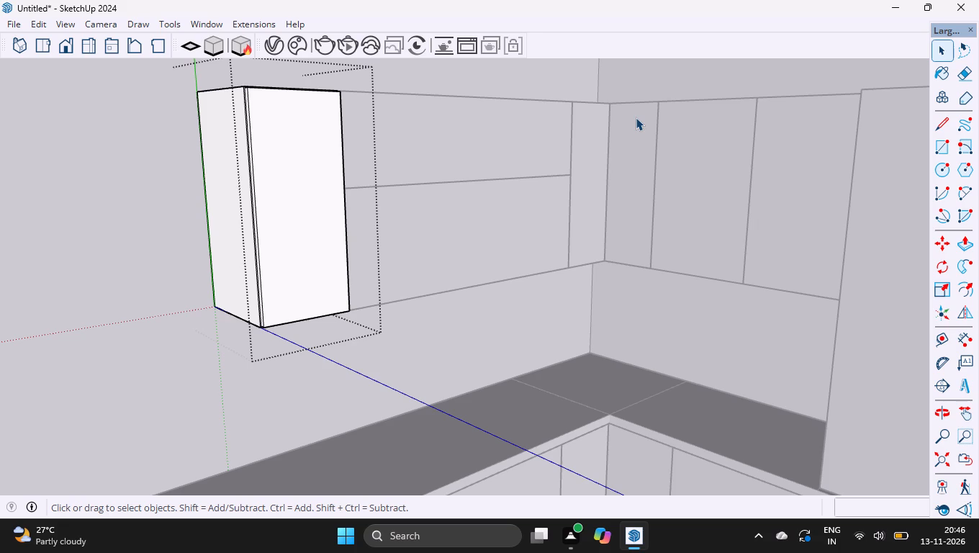
pyautogui.doubleClick(780, 219)
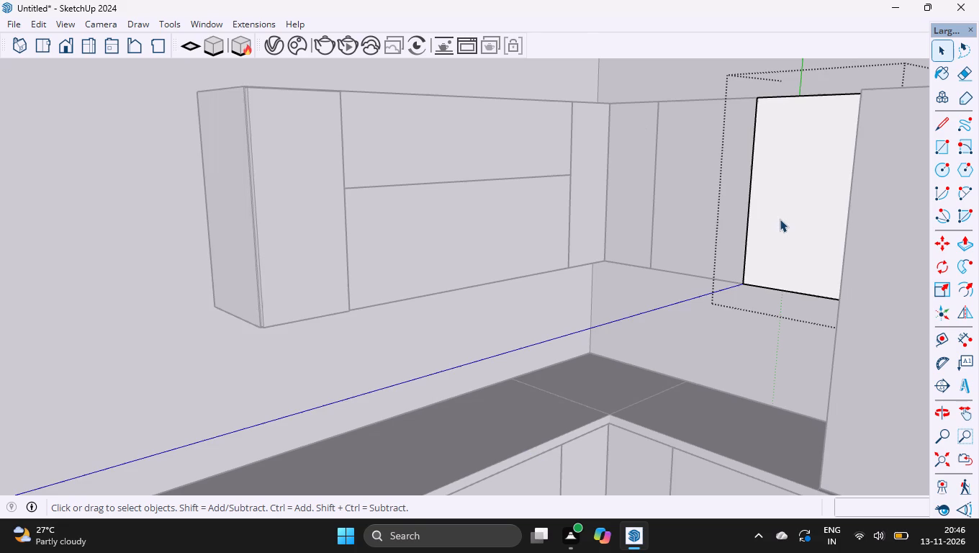
pyautogui.press('f')
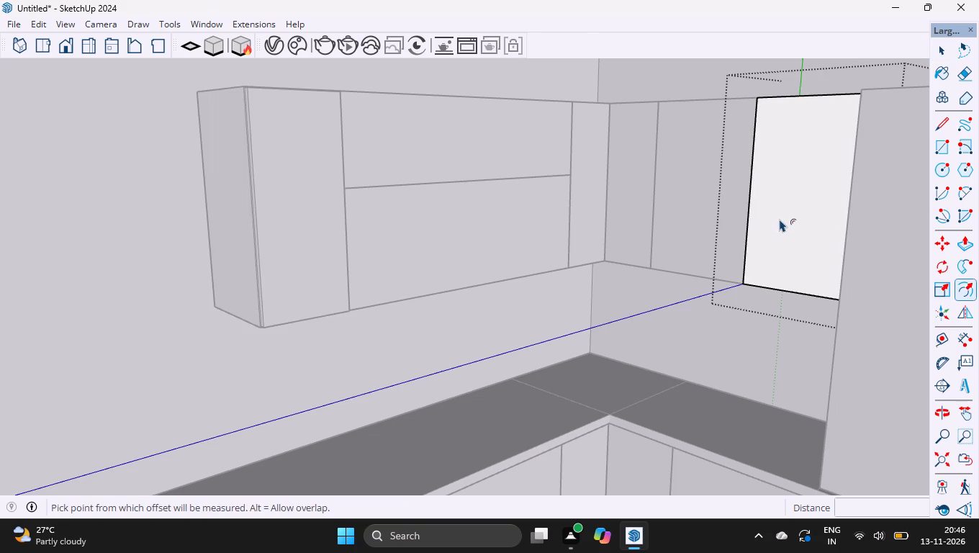
pyautogui.doubleClick(771, 210)
pyautogui.press('p')
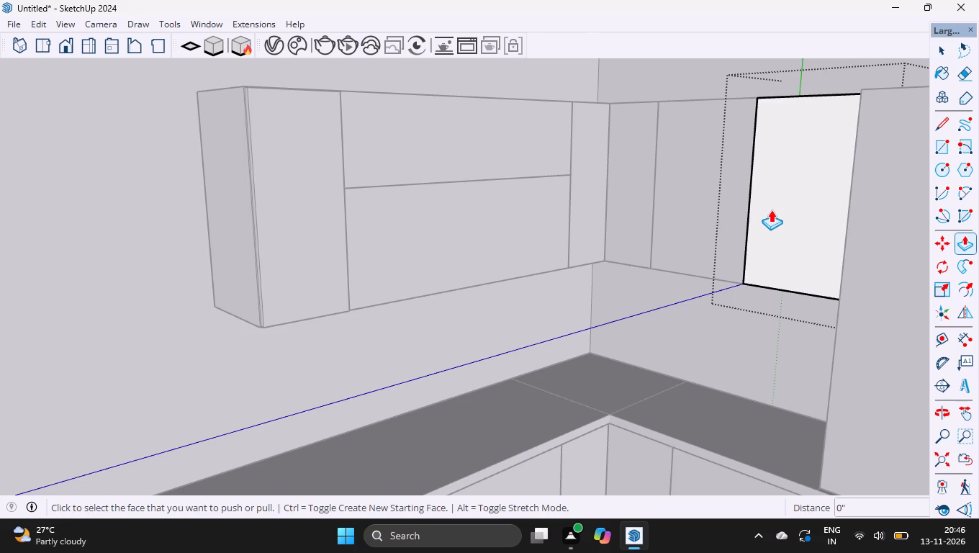
pyautogui.doubleClick(786, 212)
pyautogui.press('space')
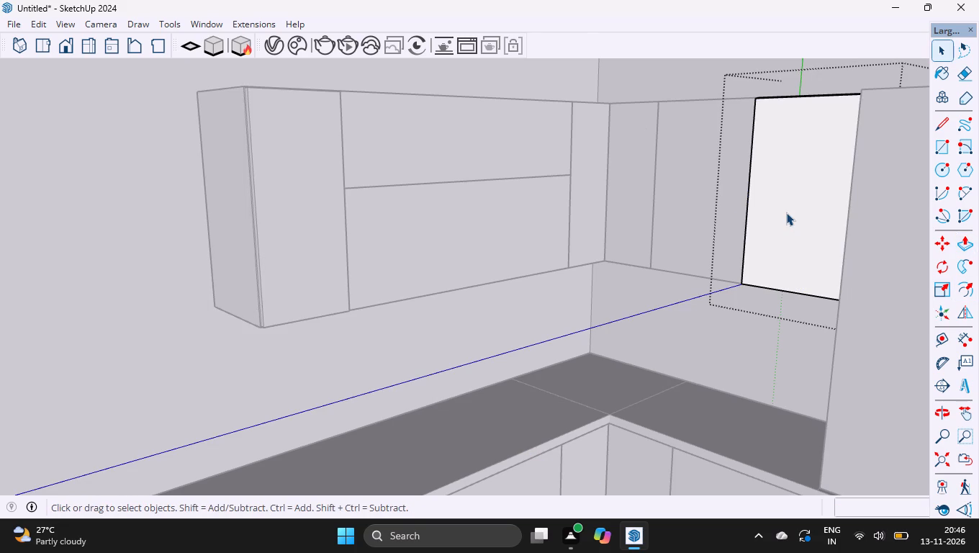
# Repeat the 3 mm offset and 18 mm pull on the front of the neighbouring wall cabinet toward the corner.
pyautogui.doubleClick(694, 188)
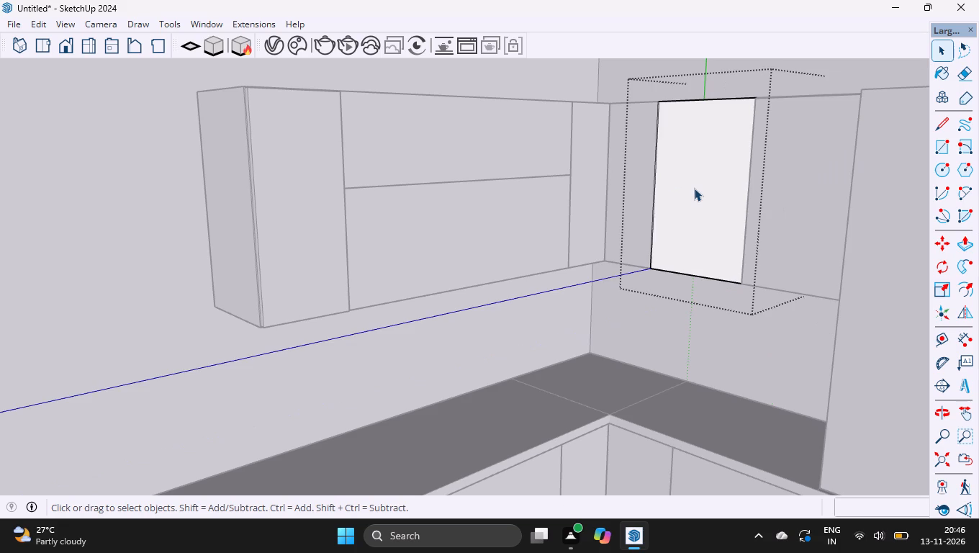
pyautogui.press('f')
pyautogui.doubleClick(685, 190)
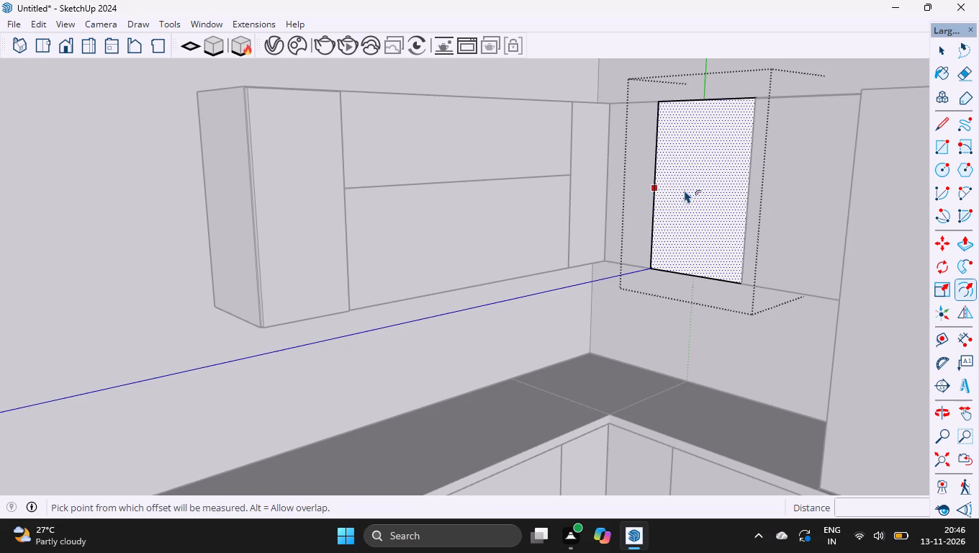
pyautogui.press('p')
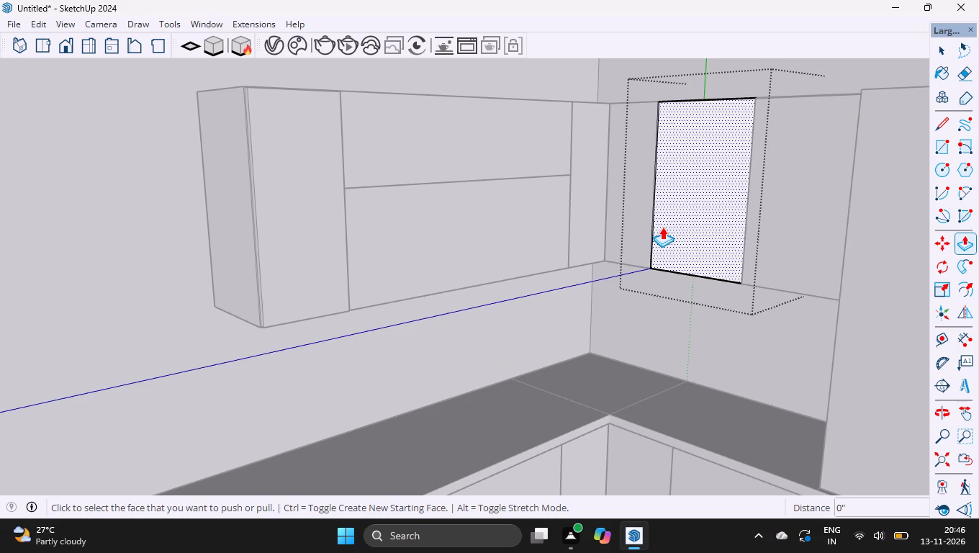
pyautogui.doubleClick(662, 227)
pyautogui.press('space')
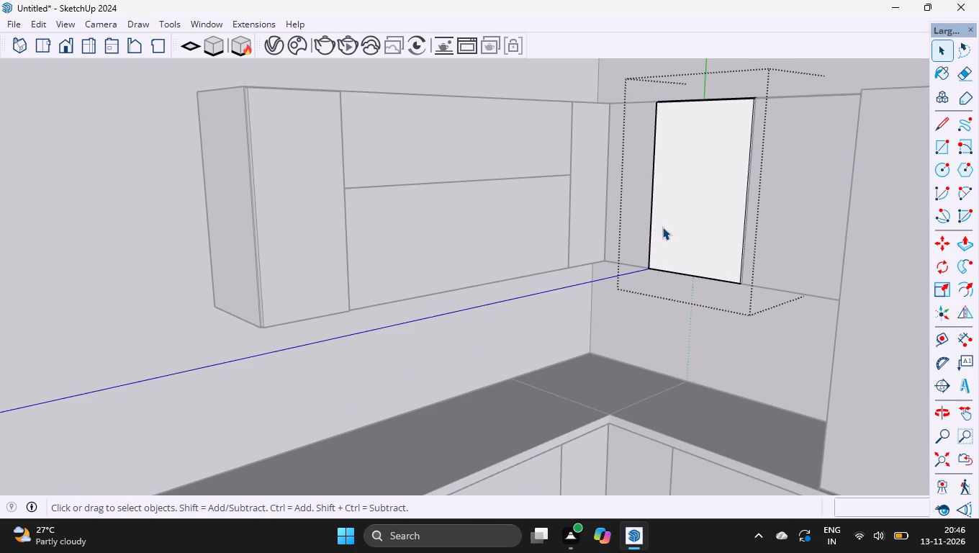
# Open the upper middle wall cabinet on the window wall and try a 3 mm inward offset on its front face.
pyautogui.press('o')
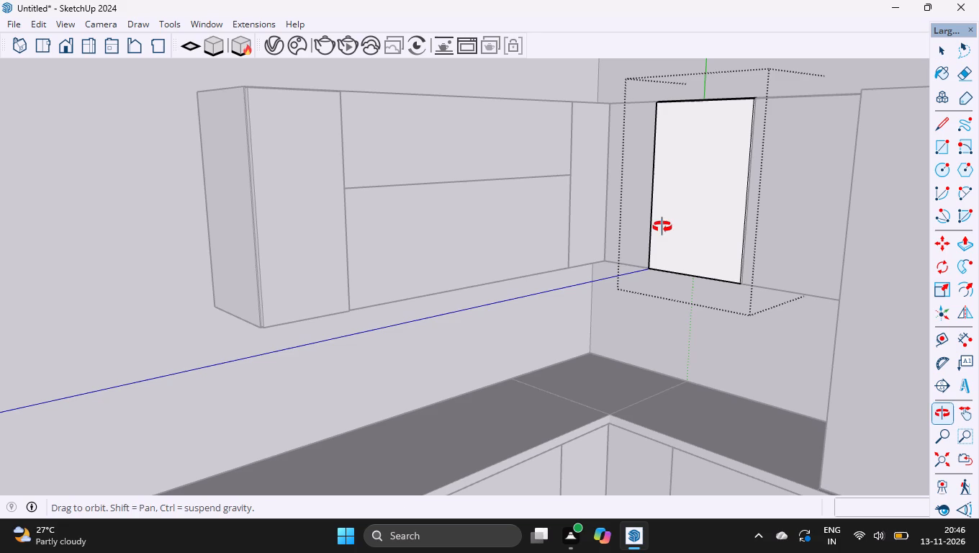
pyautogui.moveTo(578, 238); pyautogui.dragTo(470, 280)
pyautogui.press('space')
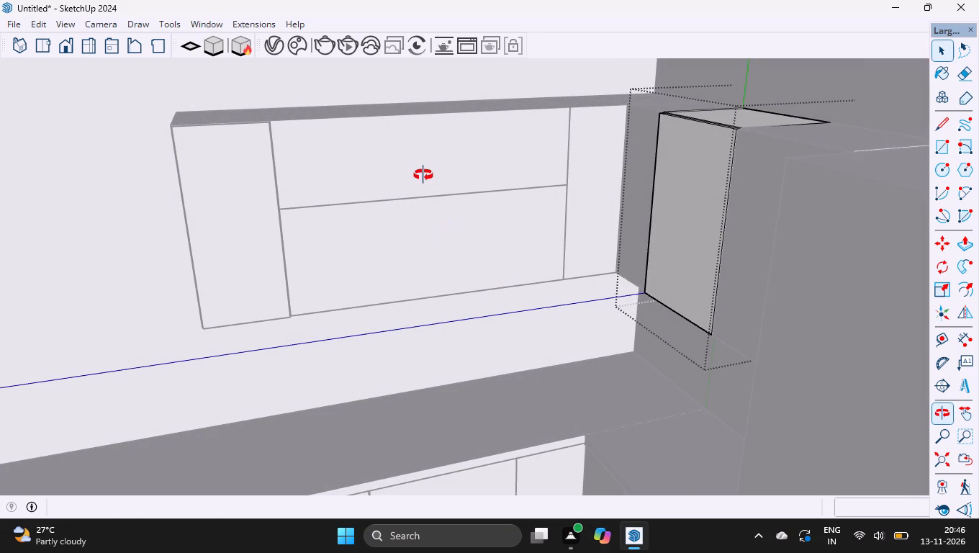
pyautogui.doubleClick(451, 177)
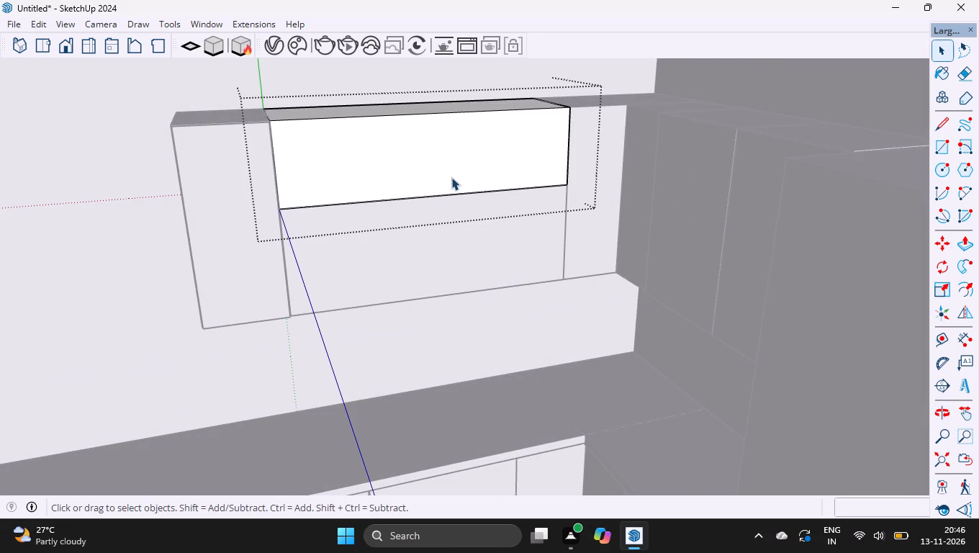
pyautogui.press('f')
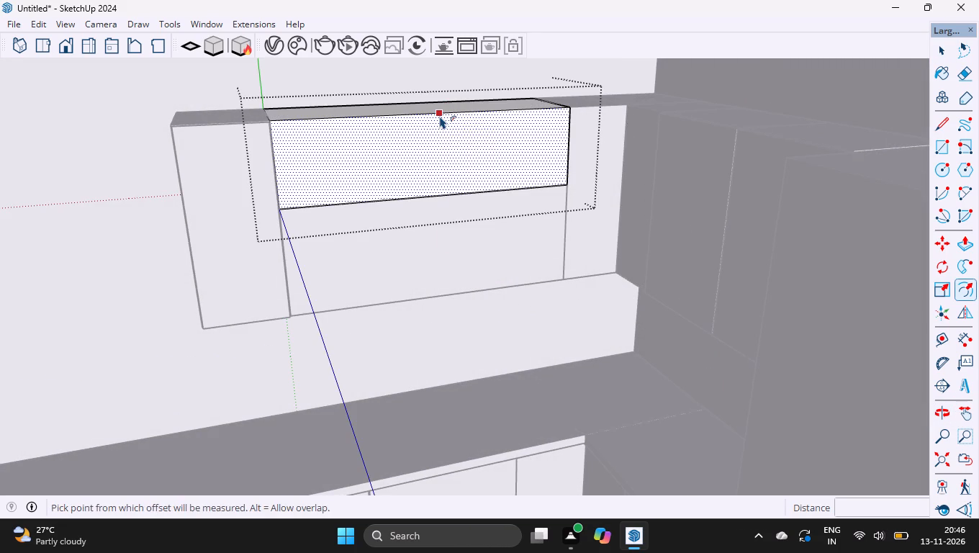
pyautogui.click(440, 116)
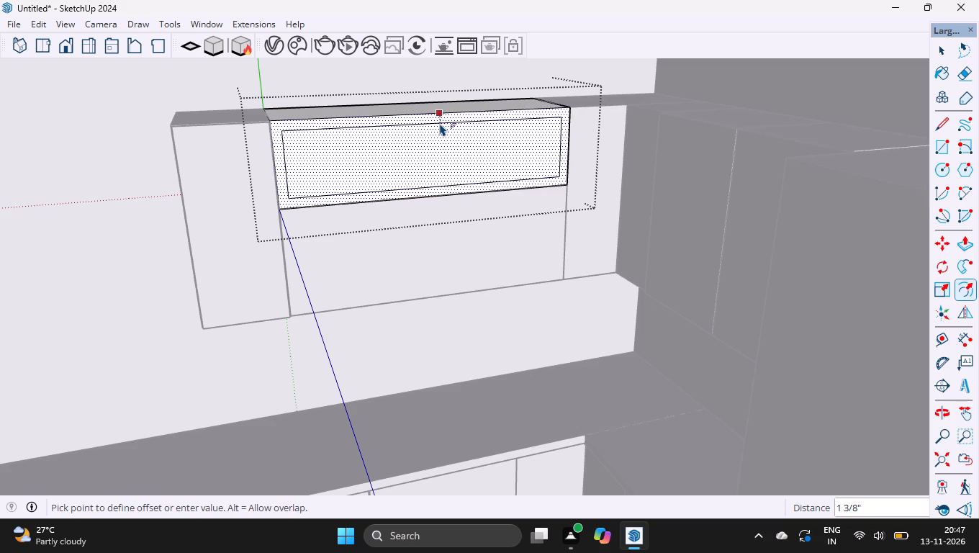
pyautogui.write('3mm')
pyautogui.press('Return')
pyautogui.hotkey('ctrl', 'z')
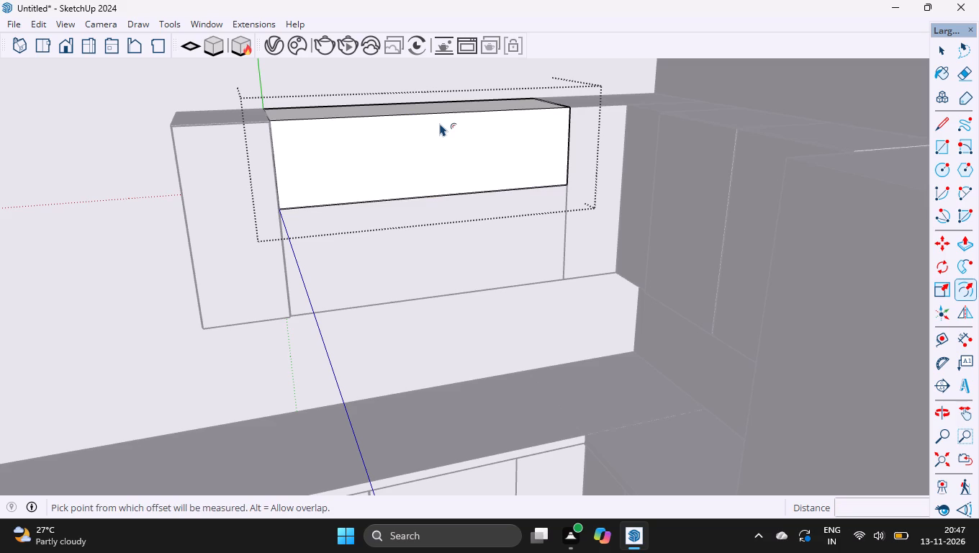
# Hollow the upper middle wall cabinet into an open shelf: offset its front face 18 mm inward and push the inner face back 332 mm.
pyautogui.click(441, 115)
pyautogui.click(440, 118)
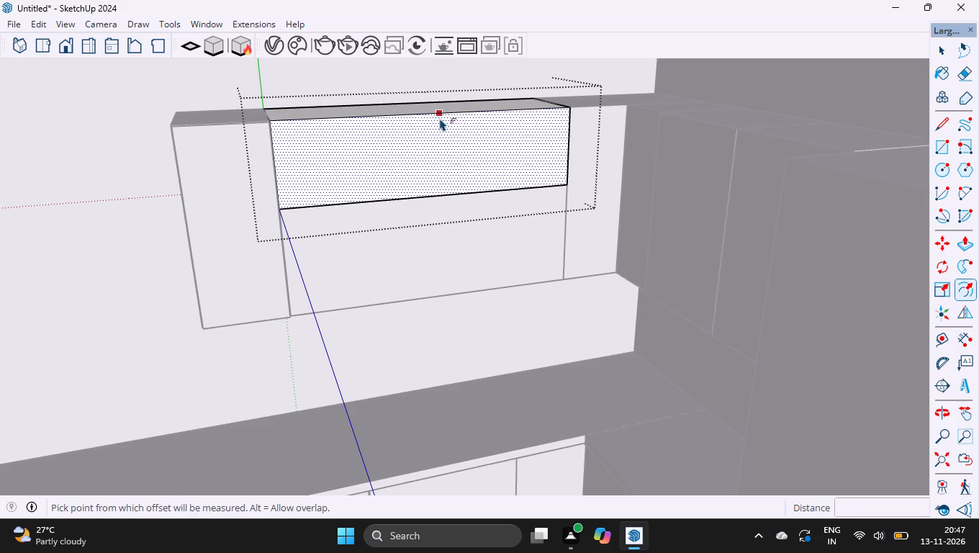
pyautogui.write('18mm')
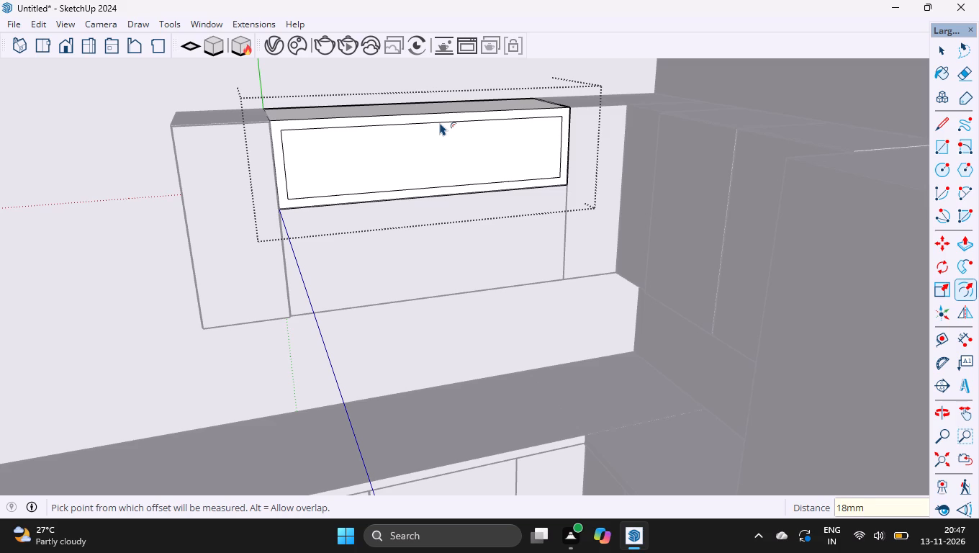
pyautogui.press('Return')
pyautogui.press('p')
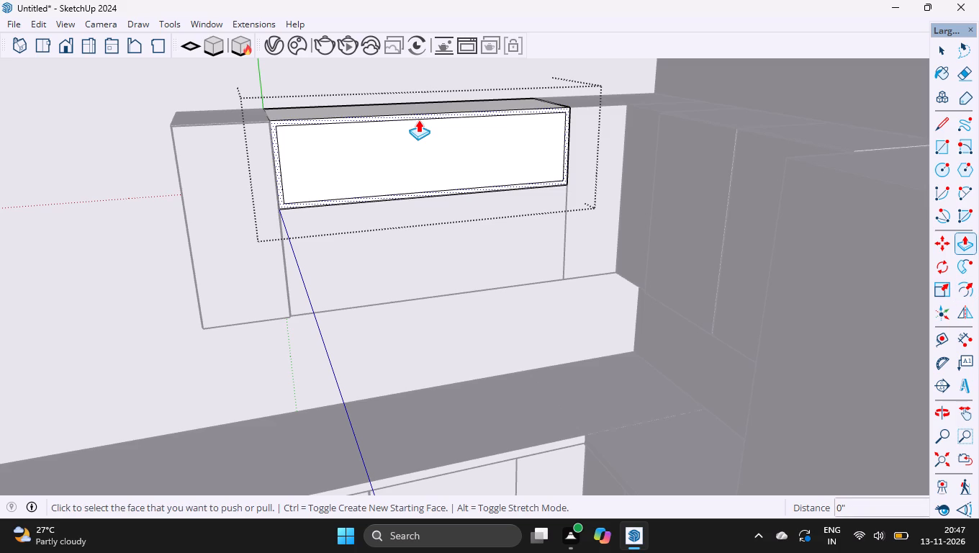
pyautogui.click(418, 136)
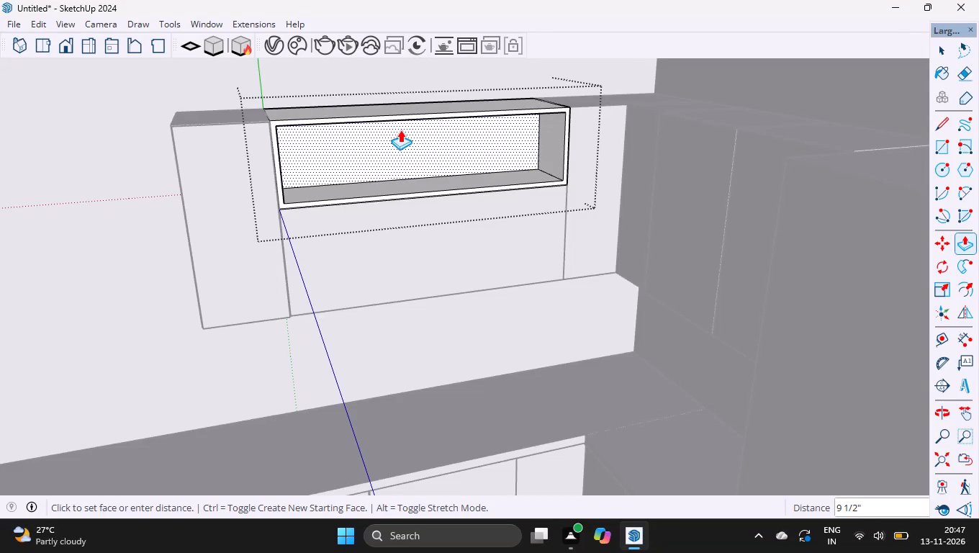
pyautogui.write('332mm')
pyautogui.press('Return')
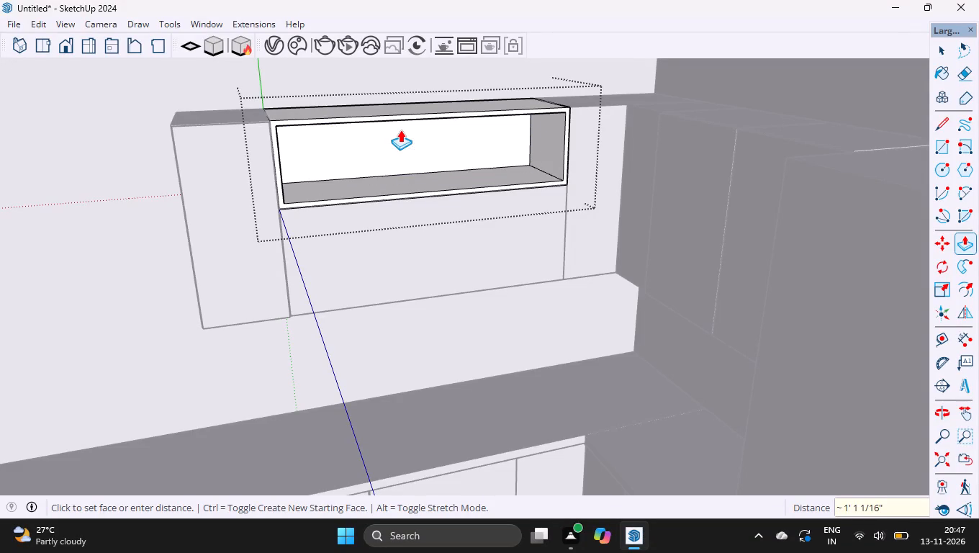
pyautogui.press('space')
# Hollow the lower middle wall cabinet with the same 18 mm offset and 332 mm recess, and close the group.
pyautogui.doubleClick(411, 258)
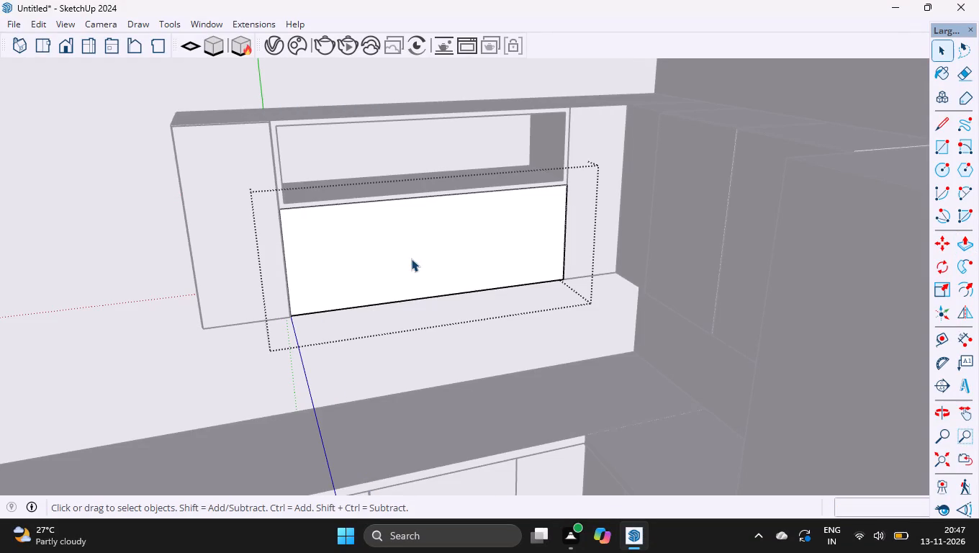
pyautogui.press('f')
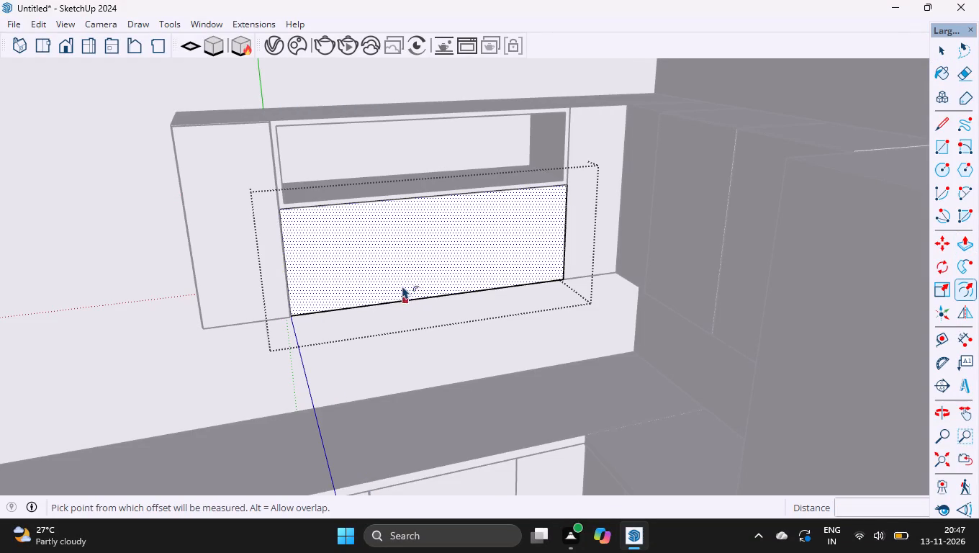
pyautogui.doubleClick(402, 286)
pyautogui.press('p')
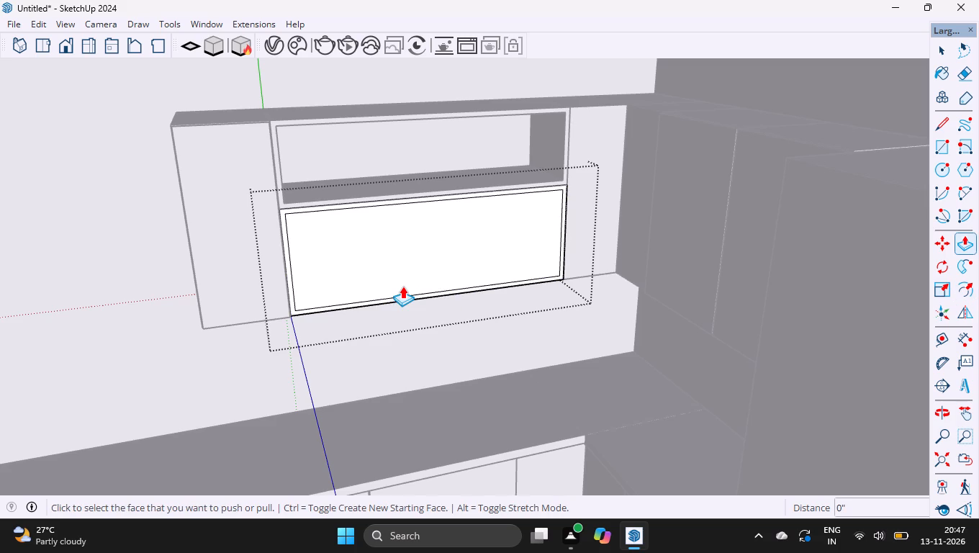
pyautogui.doubleClick(405, 261)
pyautogui.press('space')
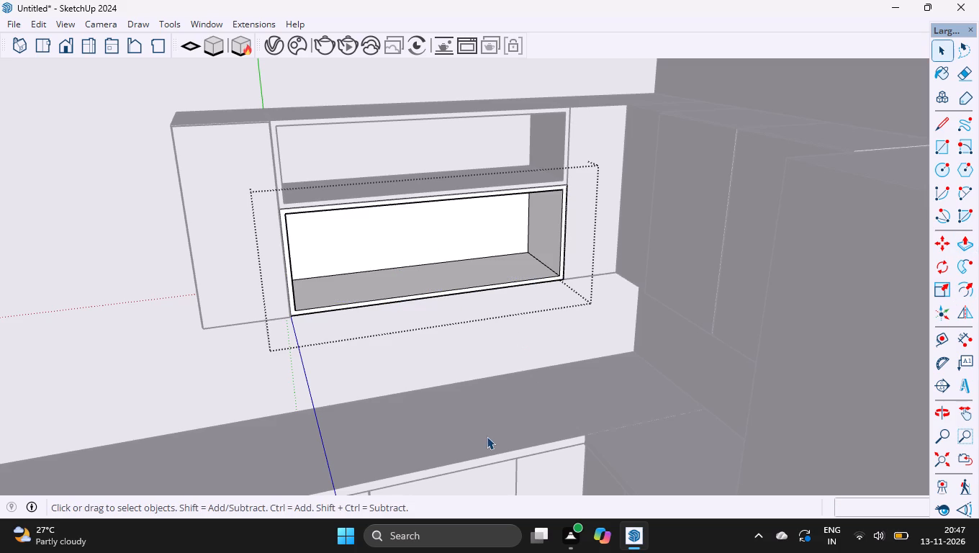
pyautogui.click(483, 415)
# Inspect the whole kitchen from the open side, checking the new open shelves against the surrounding cabinets.
pyautogui.keyDown('ctrl'); pyautogui.scroll(-5, 435, 328); pyautogui.keyUp('ctrl')
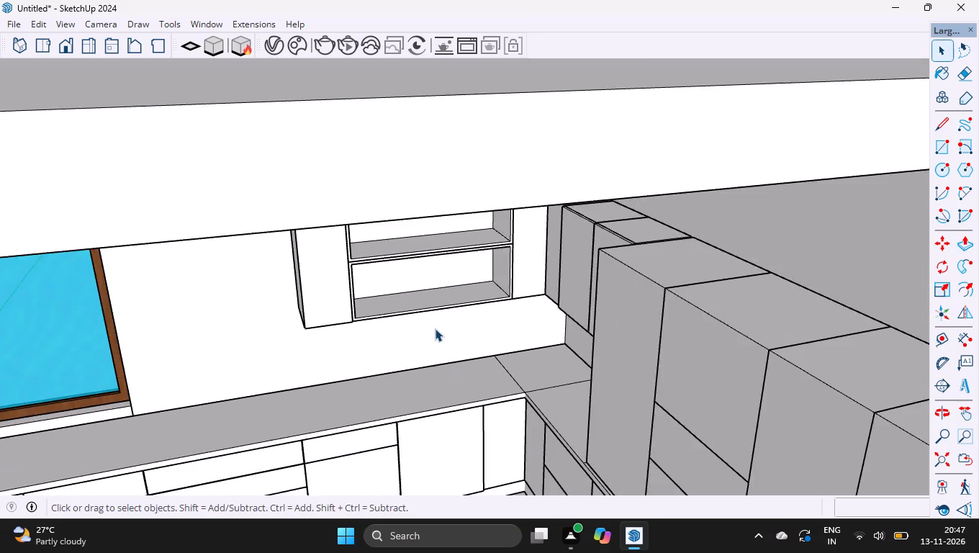
pyautogui.keyDown('ctrl'); pyautogui.scroll(-18, 435, 328); pyautogui.keyUp('ctrl')
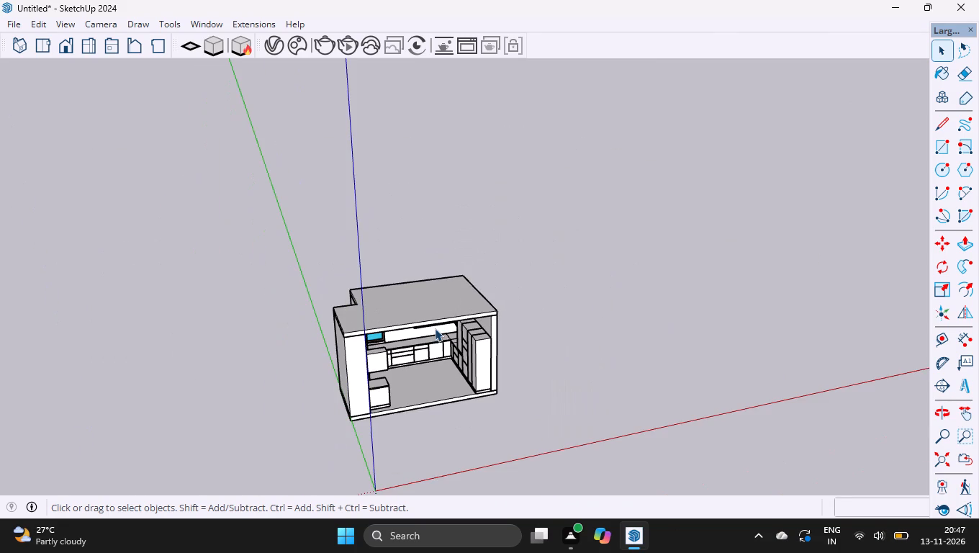
pyautogui.keyDown('ctrl'); pyautogui.scroll(4, 446, 448); pyautogui.keyUp('ctrl')
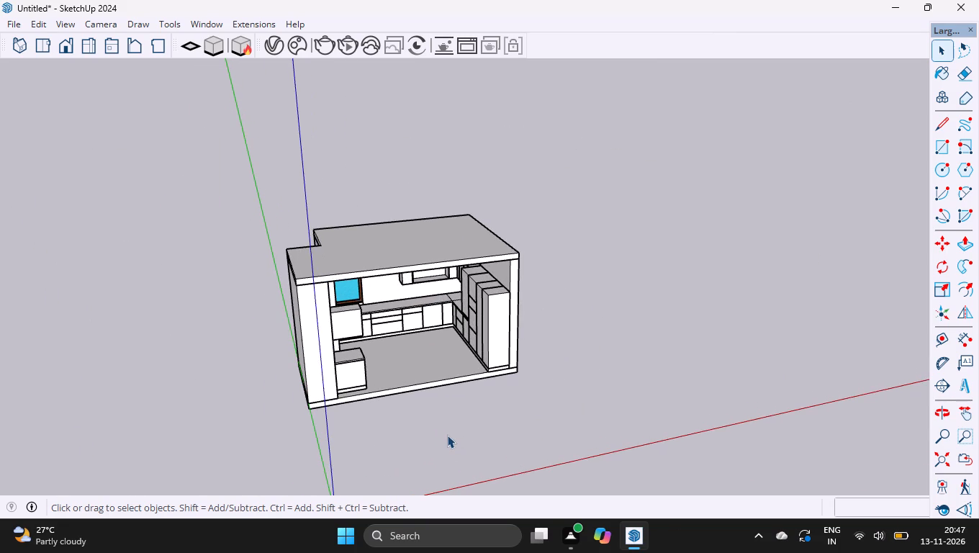
pyautogui.keyDown('ctrl'); pyautogui.scroll(8, 410, 352); pyautogui.keyUp('ctrl')
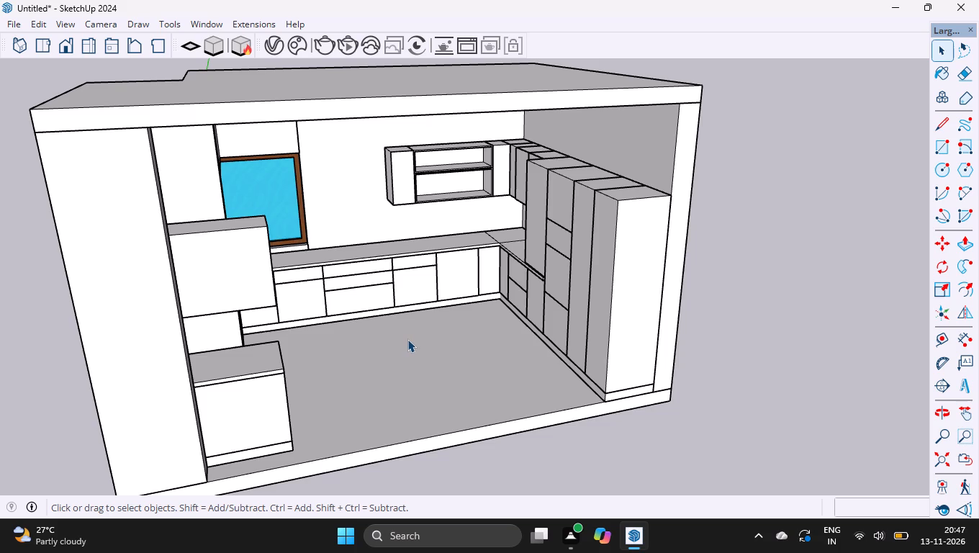
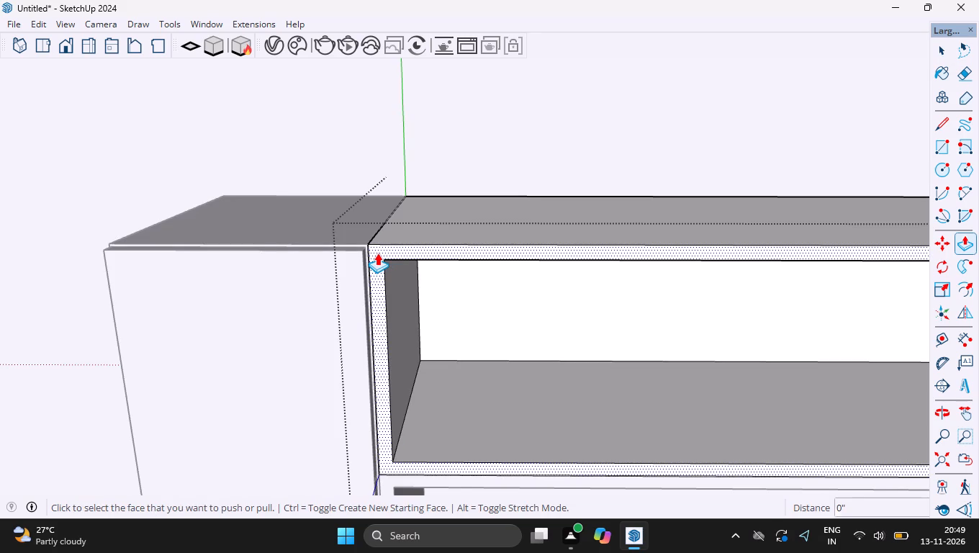
# Push/Pull the front frame face of the upper middle open shelf outward by 18 mm.
pyautogui.click(377, 253)
pyautogui.write('18mm')
pyautogui.press('Return')
pyautogui.press('space')
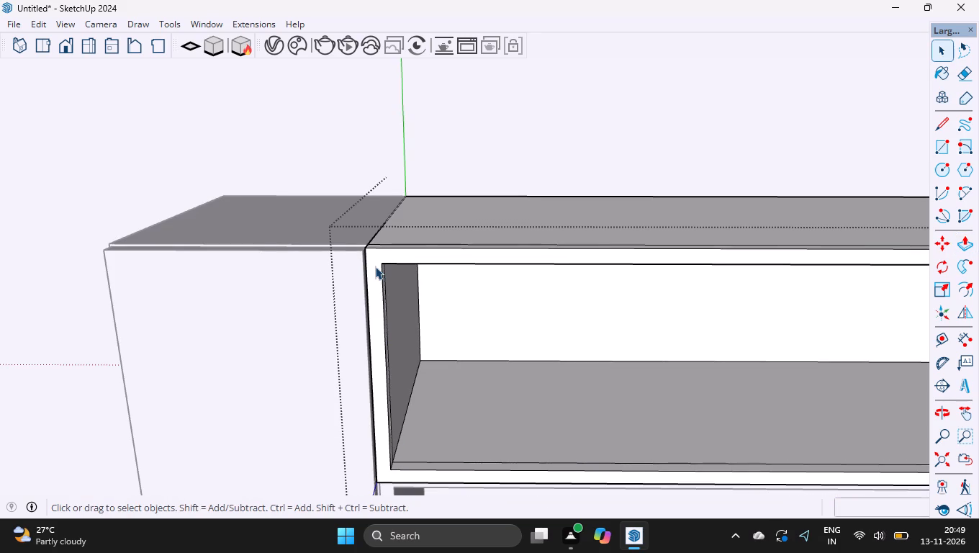
# Select the 18 mm frame's top strip, front face and inner left strip on the upper open shelf, including their edges.
pyautogui.keyDown('ctrl'); pyautogui.scroll(5, 371, 233); pyautogui.keyUp('ctrl')
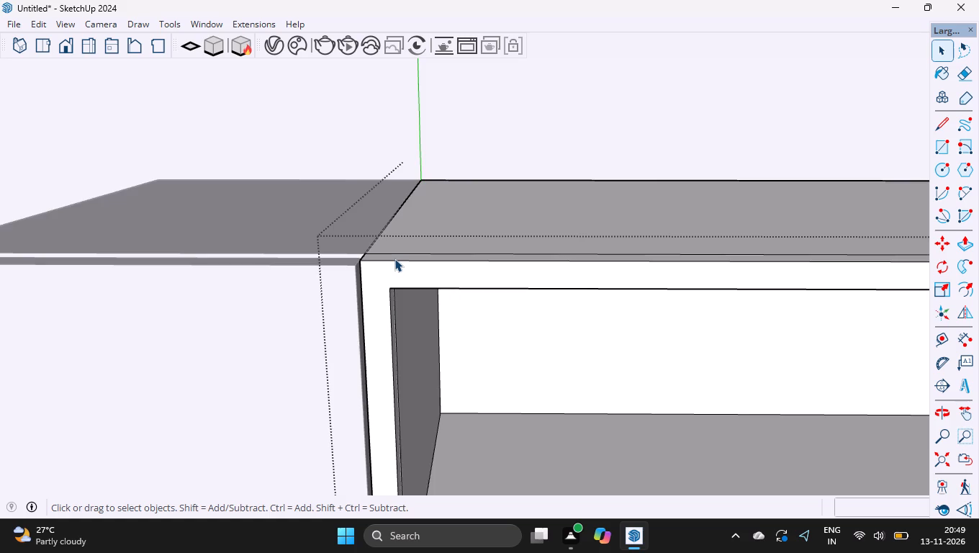
pyautogui.keyDown('ctrl'); pyautogui.scroll(4, 394, 258); pyautogui.keyUp('ctrl')
pyautogui.keyDown('ctrl'); pyautogui.doubleClick(385, 257); pyautogui.keyUp('ctrl')
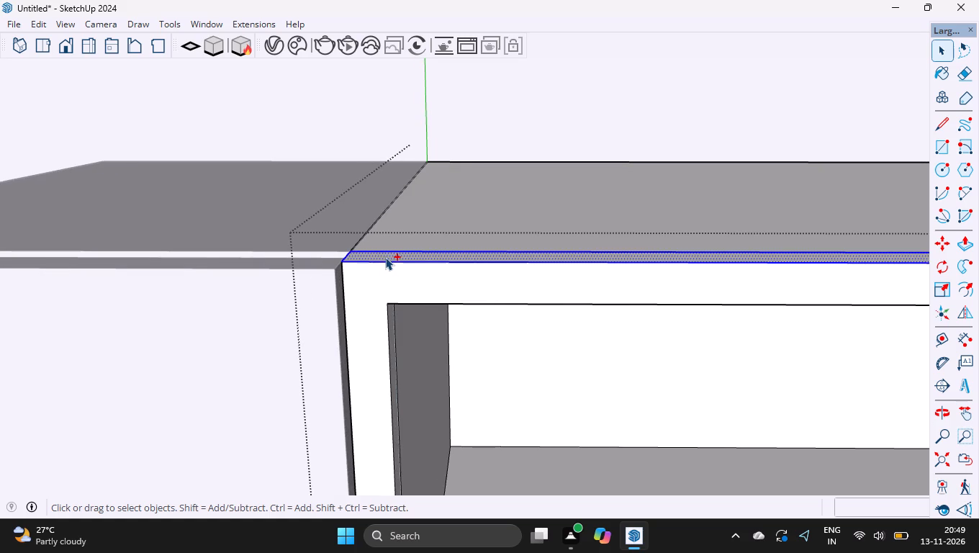
pyautogui.keyDown('ctrl'); pyautogui.doubleClick(376, 310); pyautogui.keyUp('ctrl')
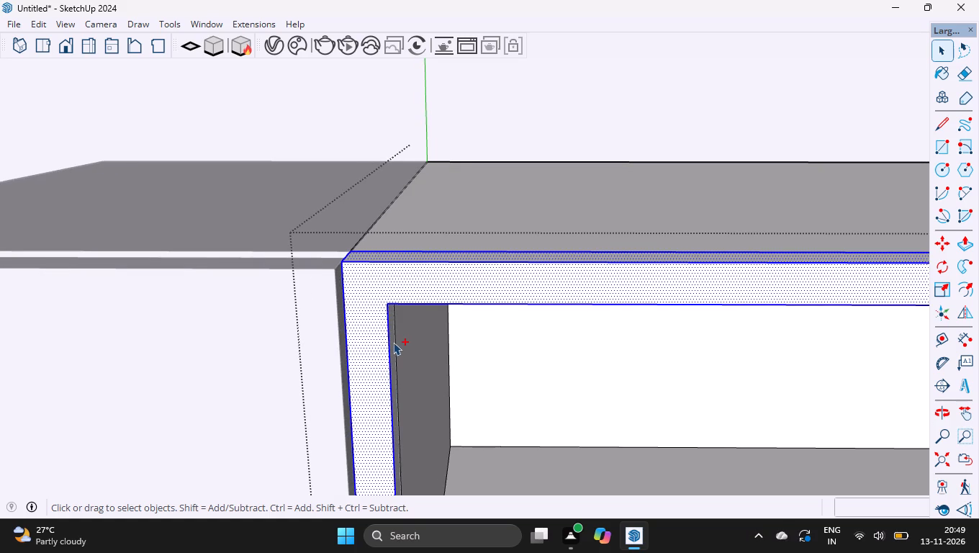
pyautogui.keyDown('ctrl'); pyautogui.scroll(2, 393, 342); pyautogui.keyUp('ctrl')
pyautogui.keyDown('ctrl'); pyautogui.scroll(-2, 393, 342); pyautogui.keyUp('ctrl')
pyautogui.keyDown('ctrl'); pyautogui.scroll(14, 393, 342); pyautogui.keyUp('ctrl')
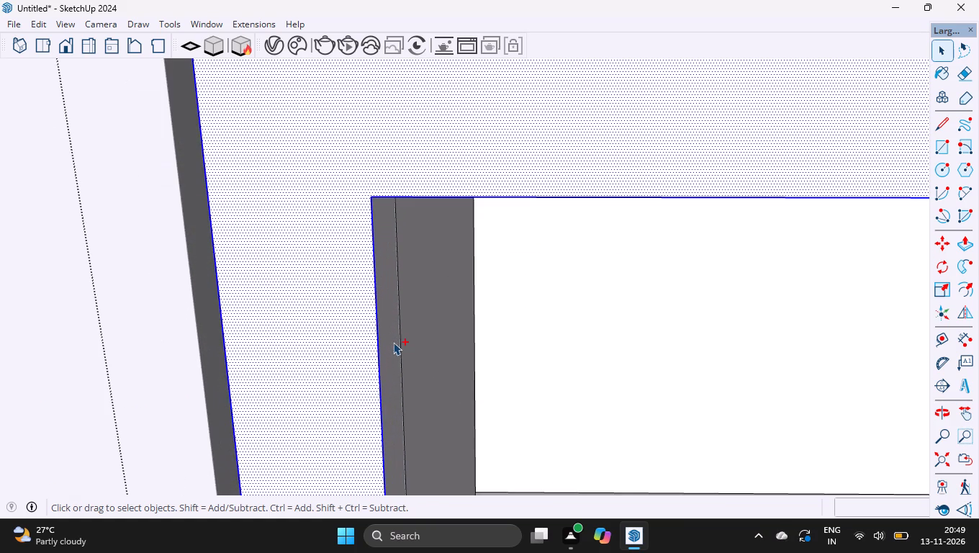
pyautogui.keyDown('ctrl'); pyautogui.doubleClick(390, 341); pyautogui.keyUp('ctrl')
# Add the inner bottom strip of the upper shelf's 18 mm front frame to the selection.
pyautogui.keyDown('ctrl'); pyautogui.scroll(-5, 318, 191); pyautogui.keyUp('ctrl')
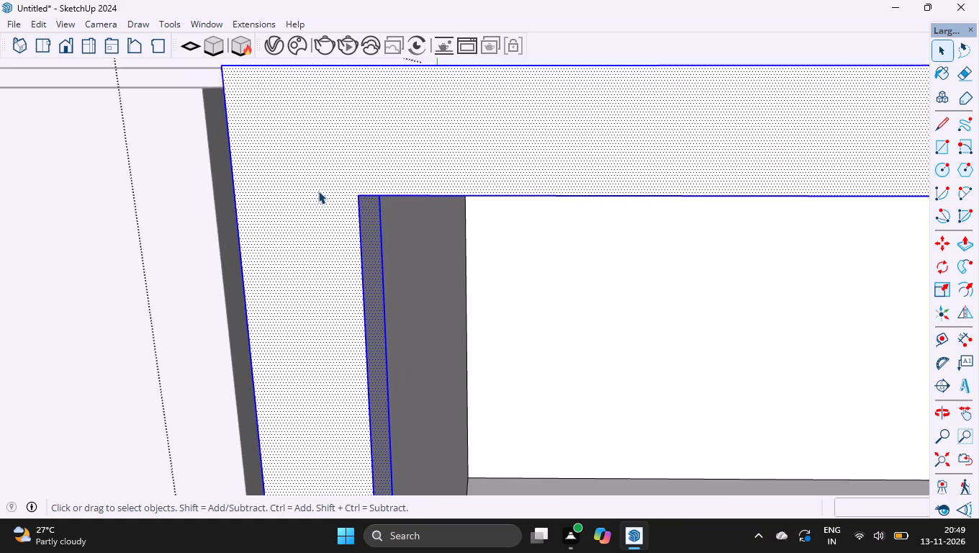
pyautogui.keyDown('ctrl'); pyautogui.scroll(-5, 318, 191); pyautogui.keyUp('ctrl')
pyautogui.keyDown('ctrl'); pyautogui.scroll(-11, 489, 109); pyautogui.keyUp('ctrl')
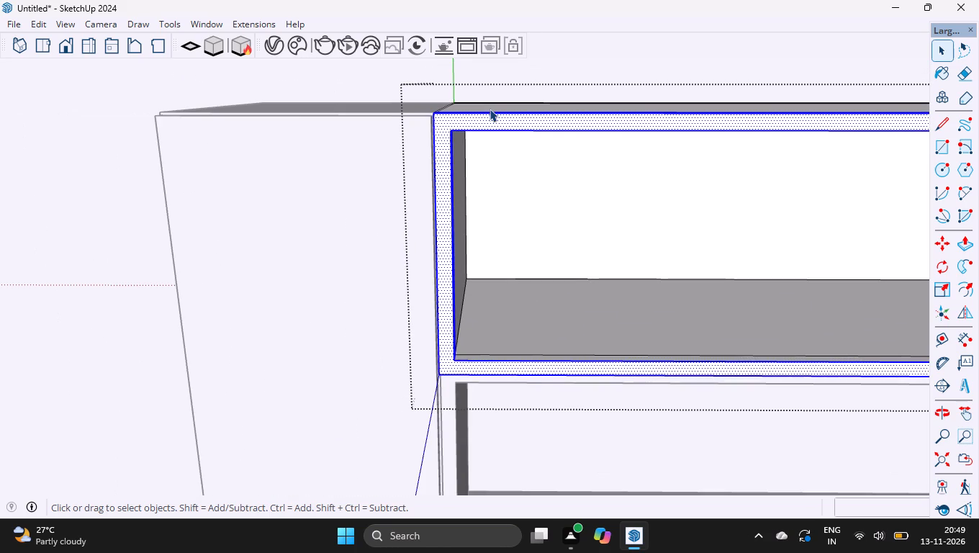
pyautogui.keyDown('ctrl'); pyautogui.scroll(5, 505, 360); pyautogui.keyUp('ctrl')
pyautogui.scroll(-1, 505, 360)
pyautogui.keyDown('ctrl'); pyautogui.scroll(5, 505, 360); pyautogui.keyUp('ctrl')
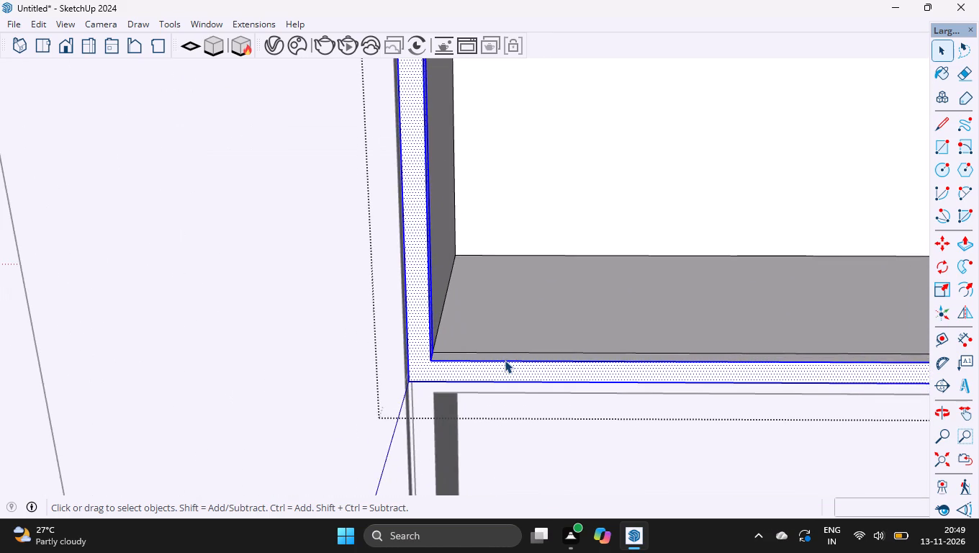
pyautogui.keyDown('ctrl'); pyautogui.scroll(2, 505, 360); pyautogui.keyUp('ctrl')
pyautogui.scroll(-5, 505, 360)
pyautogui.keyDown('ctrl'); pyautogui.scroll(13, 505, 360); pyautogui.keyUp('ctrl')
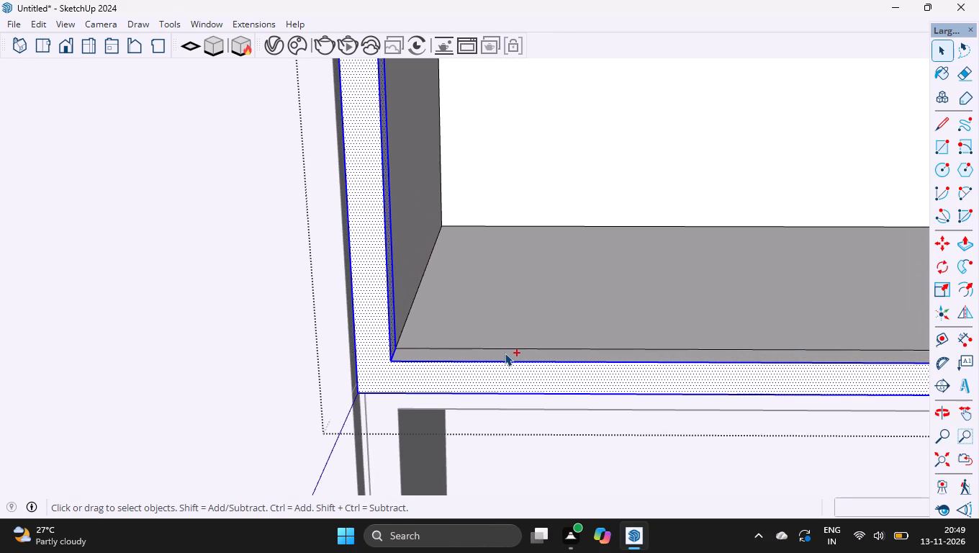
pyautogui.keyDown('ctrl'); pyautogui.click(505, 353); pyautogui.keyUp('ctrl')
pyautogui.keyDown('ctrl'); pyautogui.doubleClick(505, 353); pyautogui.keyUp('ctrl')
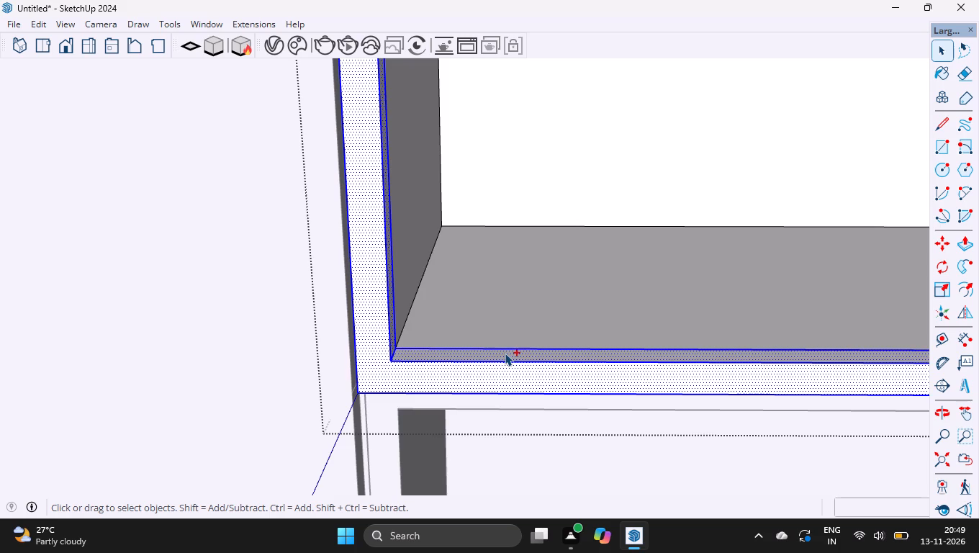
# Add the outer right side strip of the upper shelf's front frame to the selection.
pyautogui.keyDown('ctrl'); pyautogui.scroll(-14, 321, 329); pyautogui.keyUp('ctrl')
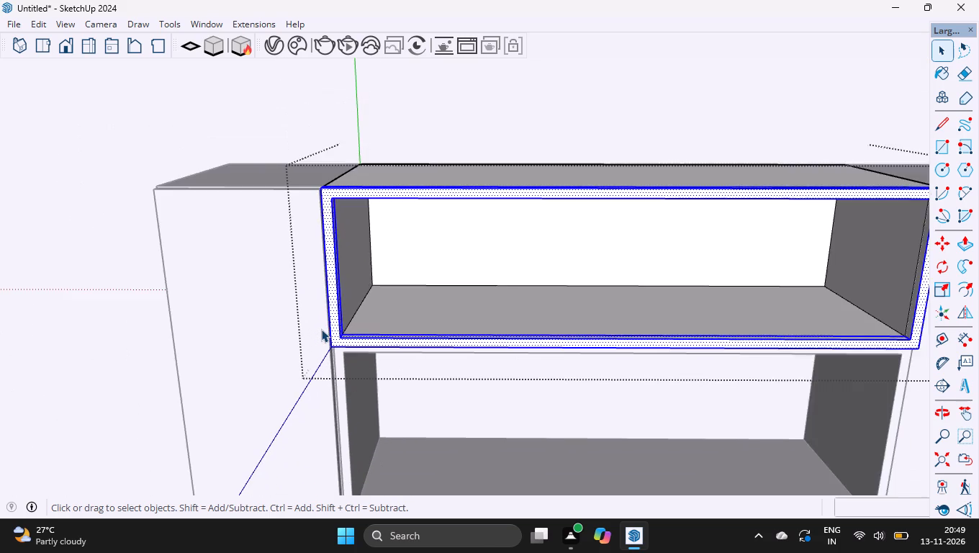
pyautogui.keyDown('ctrl'); pyautogui.scroll(-3, 321, 329); pyautogui.keyUp('ctrl')
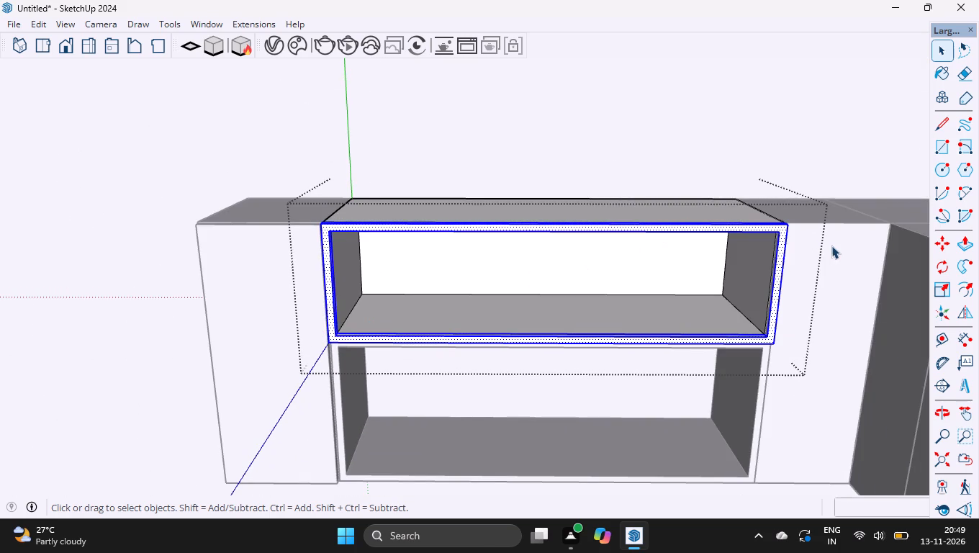
pyautogui.press('o')
pyautogui.moveTo(800, 244); pyautogui.dragTo(588, 264)
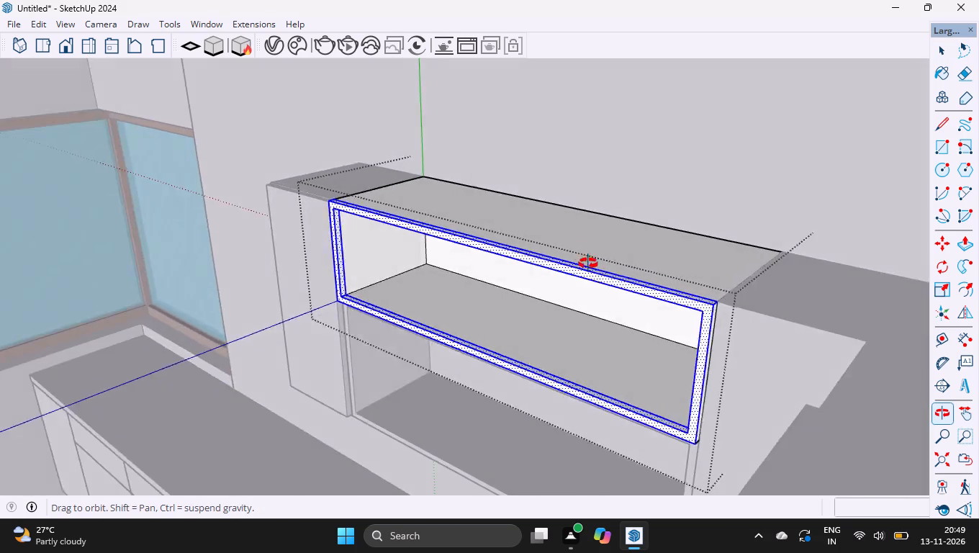
pyautogui.moveTo(588, 264); pyautogui.dragTo(568, 253)
pyautogui.moveTo(610, 272); pyautogui.dragTo(745, 292)
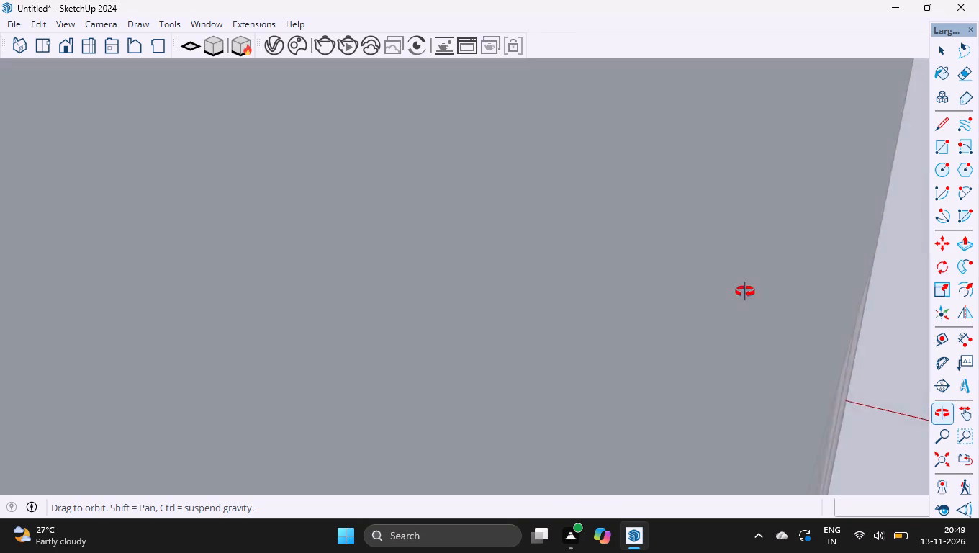
pyautogui.moveTo(745, 292); pyautogui.dragTo(859, 261)
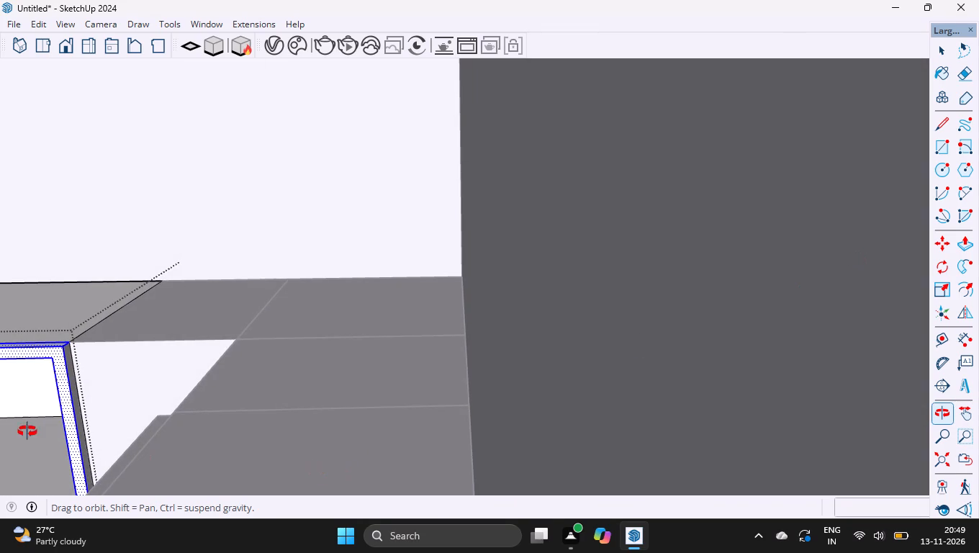
pyautogui.keyDown('ctrl'); pyautogui.scroll(7, 32, 418); pyautogui.keyUp('ctrl')
pyautogui.press('space')
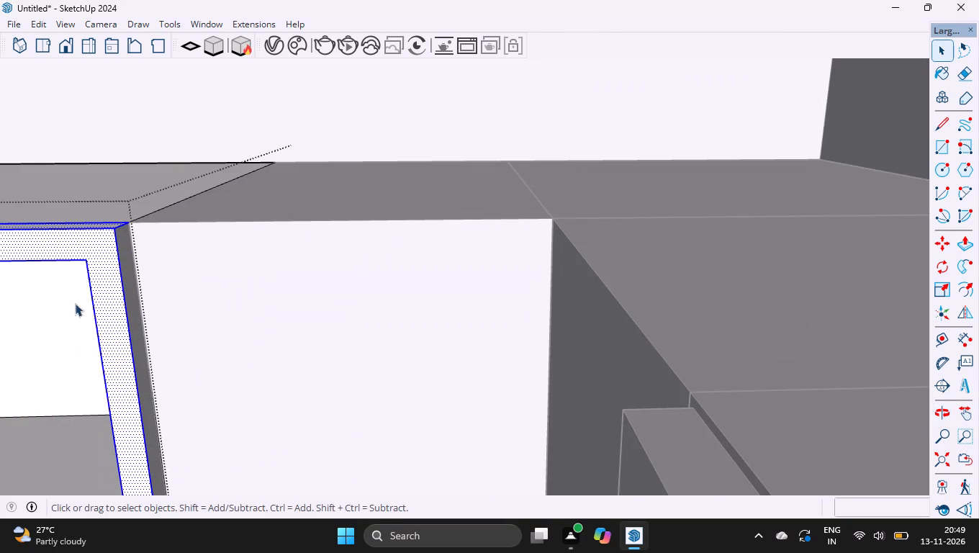
pyautogui.keyDown('ctrl'); pyautogui.scroll(7, 110, 243); pyautogui.keyUp('ctrl')
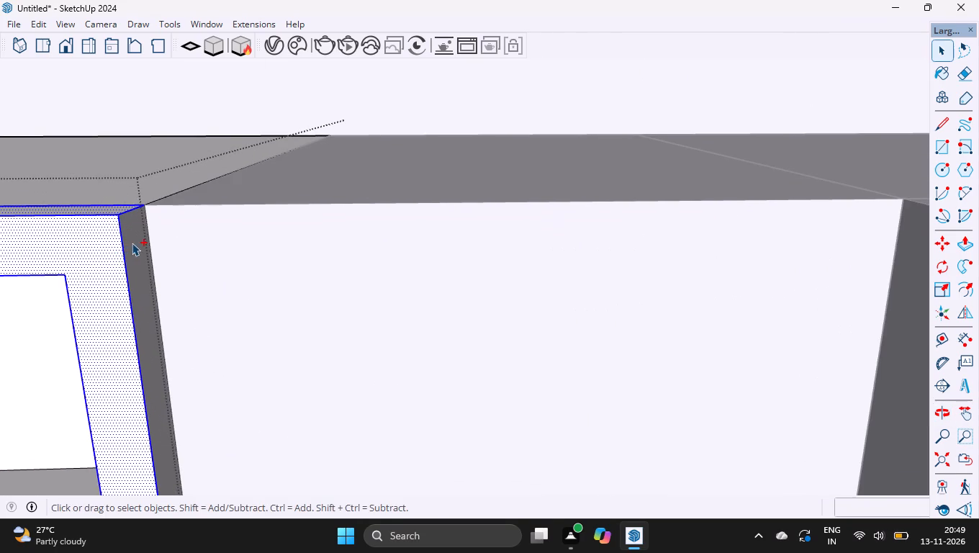
pyautogui.keyDown('ctrl'); pyautogui.doubleClick(133, 243); pyautogui.keyUp('ctrl')
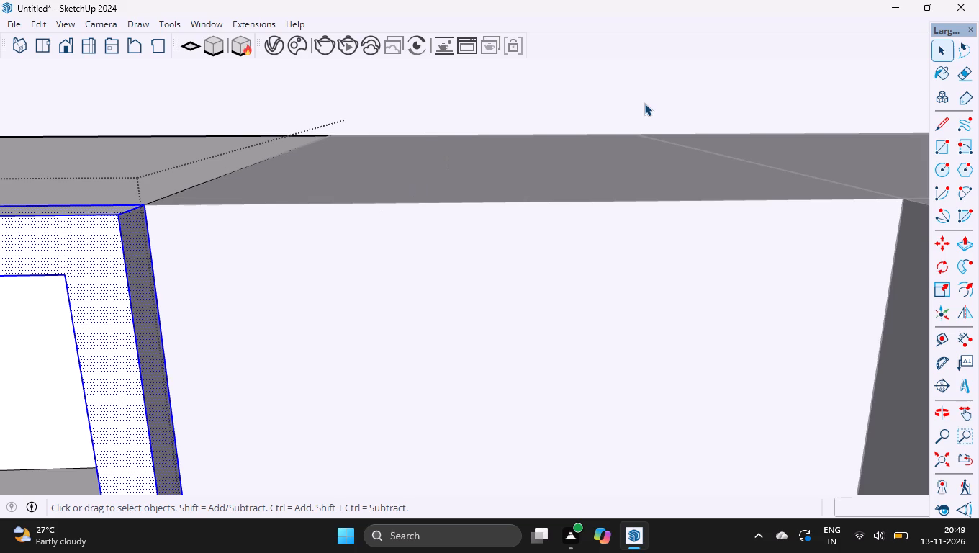
# Add the underside strip of the upper shelf's front frame to the selection.
pyautogui.keyDown('ctrl'); pyautogui.scroll(-13, 644, 103); pyautogui.keyUp('ctrl')
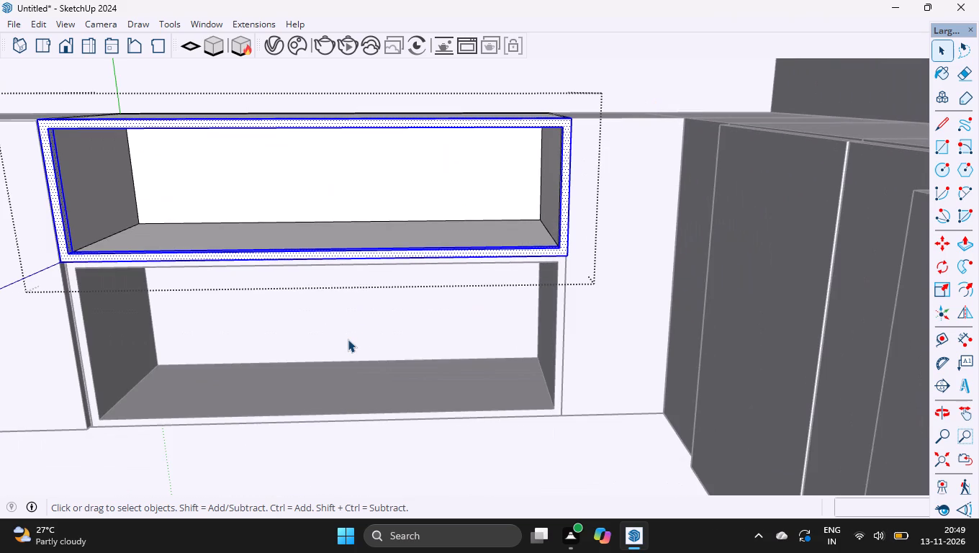
pyautogui.keyDown('ctrl'); pyautogui.scroll(-7, 518, 346); pyautogui.keyUp('ctrl')
pyautogui.keyDown('ctrl'); pyautogui.scroll(4, 404, 367); pyautogui.keyUp('ctrl')
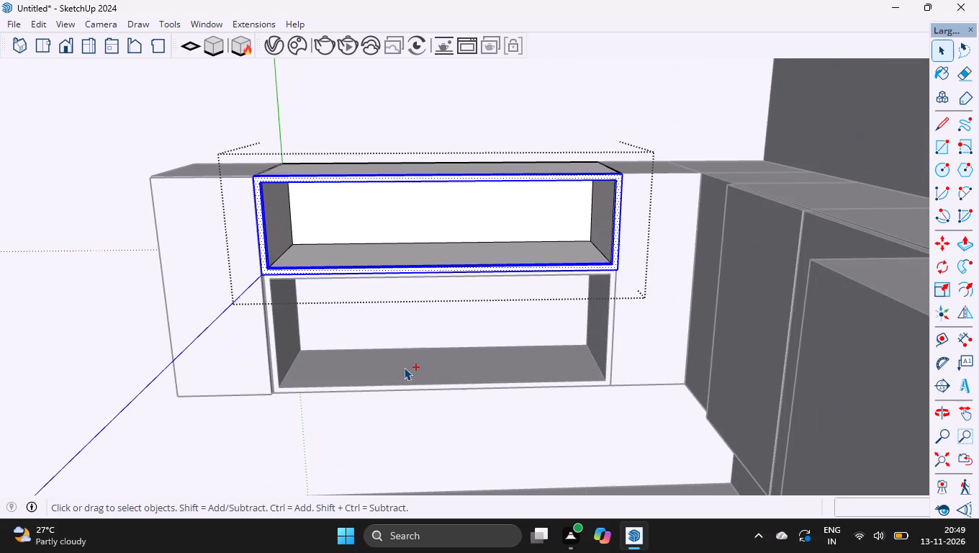
pyautogui.press('o')
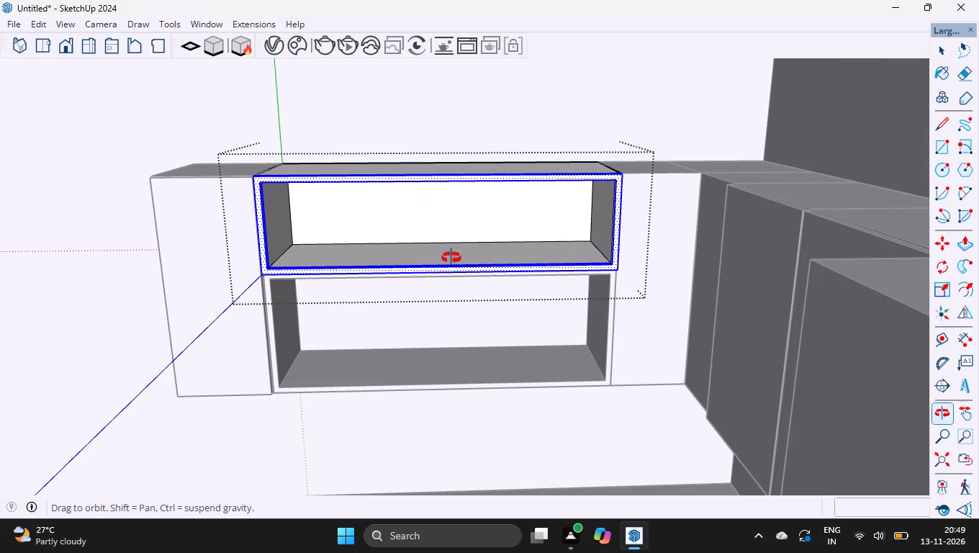
pyautogui.moveTo(451, 258); pyautogui.dragTo(492, 63)
pyautogui.keyDown('ctrl'); pyautogui.scroll(5, 357, 225); pyautogui.keyUp('ctrl')
pyautogui.scroll(-3, 357, 225)
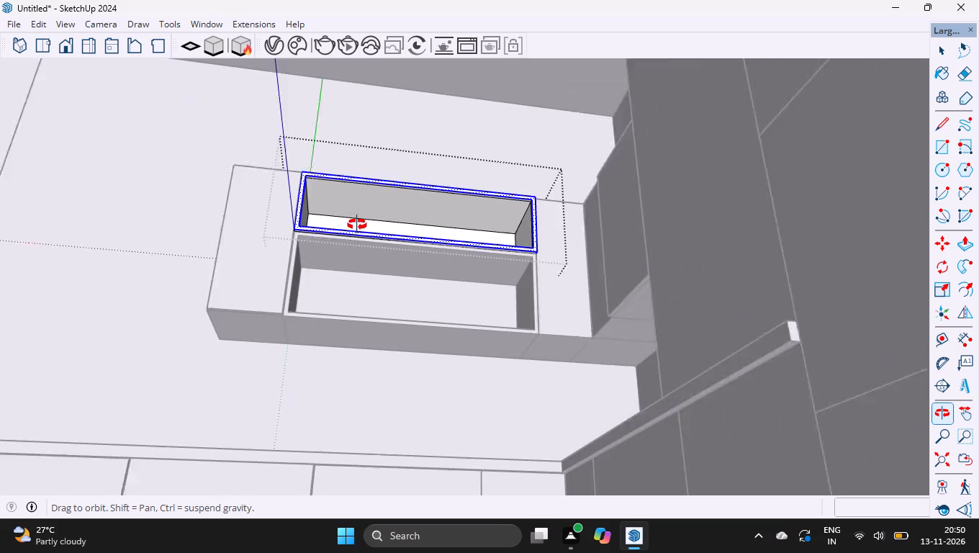
pyautogui.keyDown('ctrl'); pyautogui.scroll(14, 331, 214); pyautogui.keyUp('ctrl')
pyautogui.moveTo(299, 366); pyautogui.dragTo(318, 258)
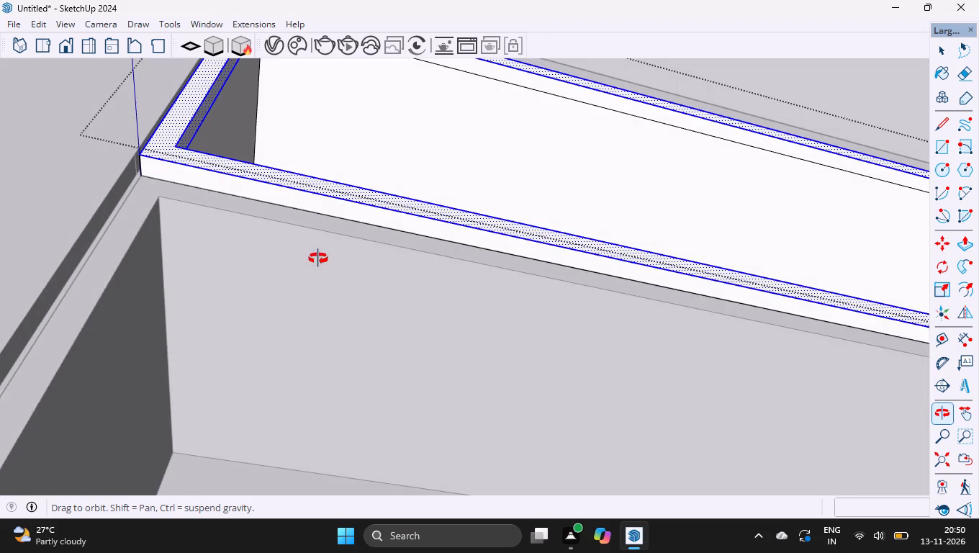
pyautogui.keyDown('ctrl'); pyautogui.scroll(2, 293, 166); pyautogui.keyUp('ctrl')
pyautogui.press('space')
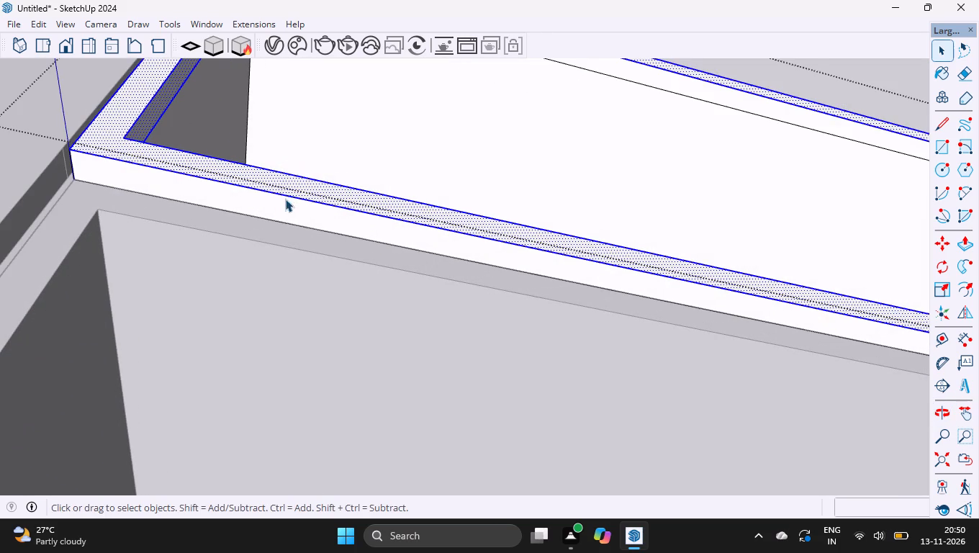
pyautogui.keyDown('ctrl'); pyautogui.doubleClick(284, 206); pyautogui.keyUp('ctrl')
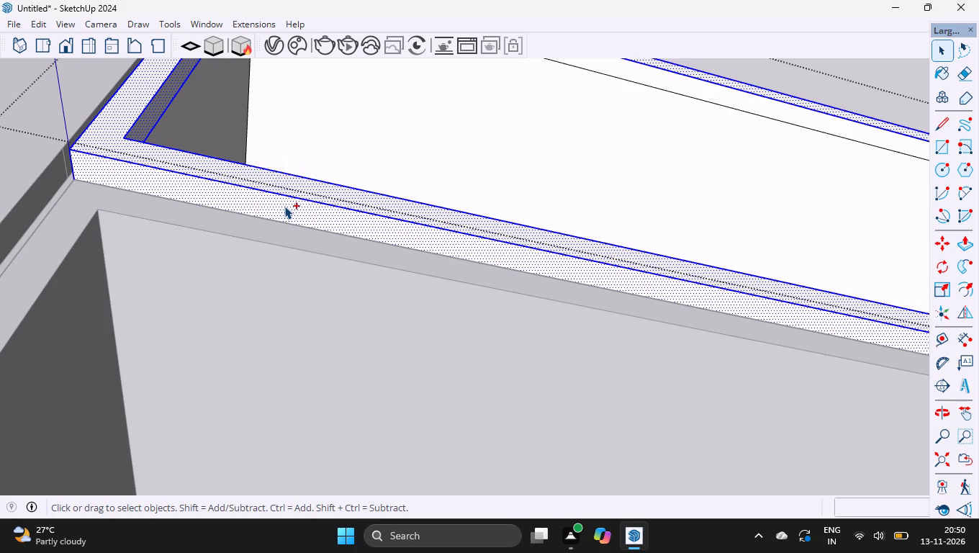
pyautogui.keyDown('ctrl'); pyautogui.doubleClick(284, 206); pyautogui.keyUp('ctrl')
# Add the outer left side strip of the upper shelf's front frame to the selection.
pyautogui.press('o')
pyautogui.moveTo(129, 199); pyautogui.dragTo(361, 361)
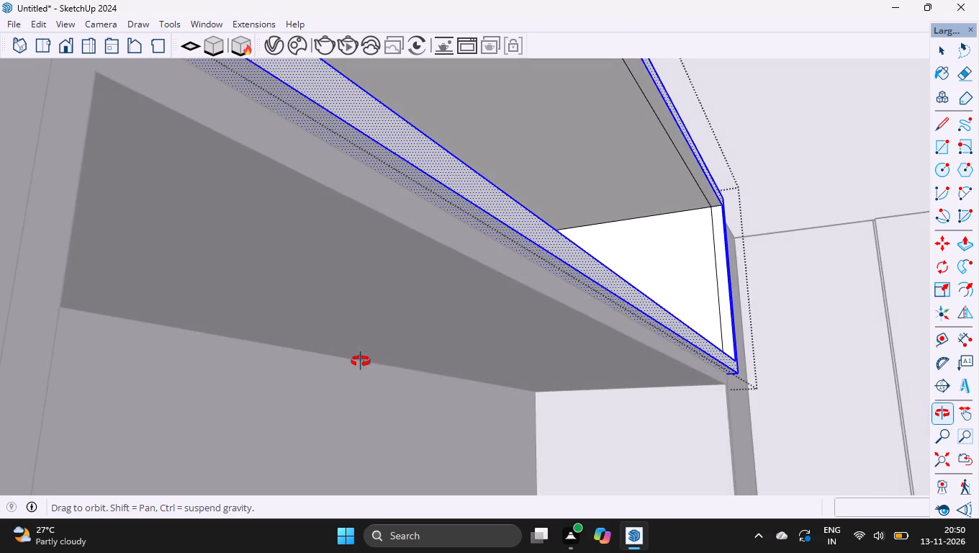
pyautogui.moveTo(276, 305); pyautogui.dragTo(311, 382)
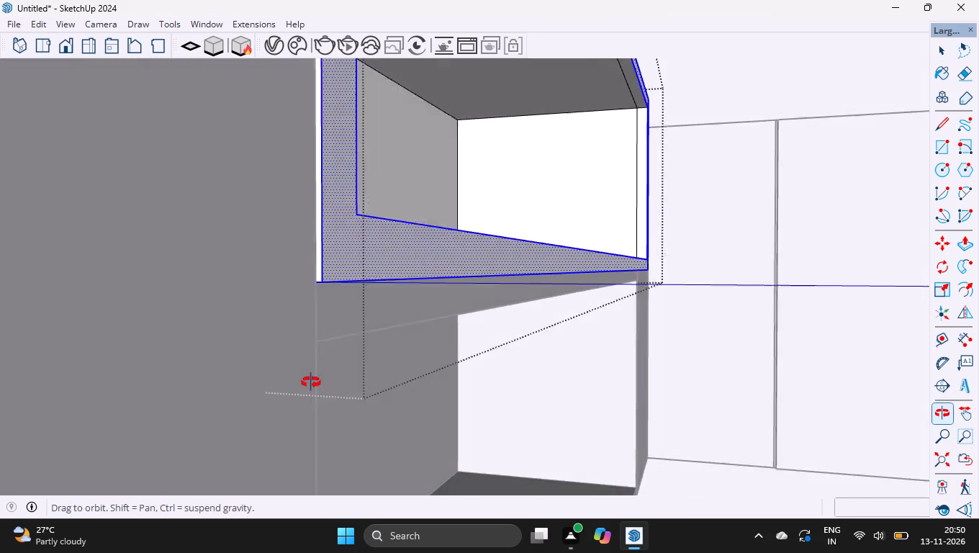
pyautogui.moveTo(311, 382); pyautogui.dragTo(307, 382)
pyautogui.keyDown('ctrl'); pyautogui.scroll(3, 199, 259); pyautogui.keyUp('ctrl')
pyautogui.press('space')
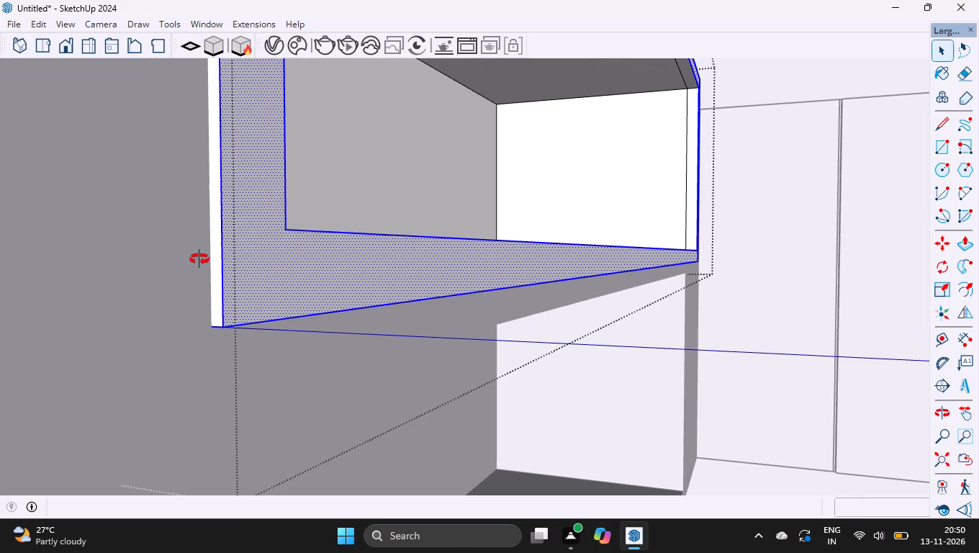
pyautogui.keyDown('ctrl'); pyautogui.doubleClick(213, 246); pyautogui.keyUp('ctrl')
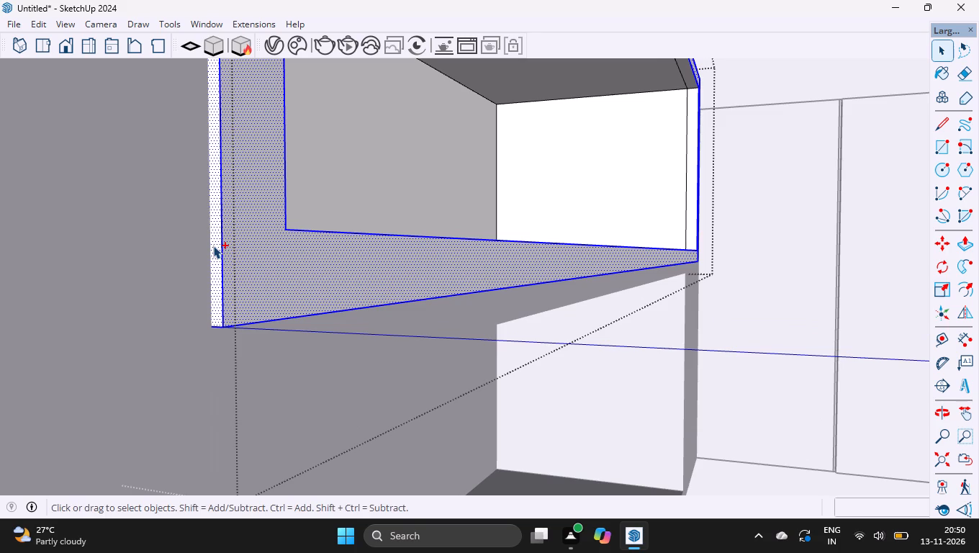
# Add the inner top strip and inner right side strip of the upper shelf's front frame to the selection.
pyautogui.keyDown('ctrl'); pyautogui.scroll(-4, 176, 333); pyautogui.keyUp('ctrl')
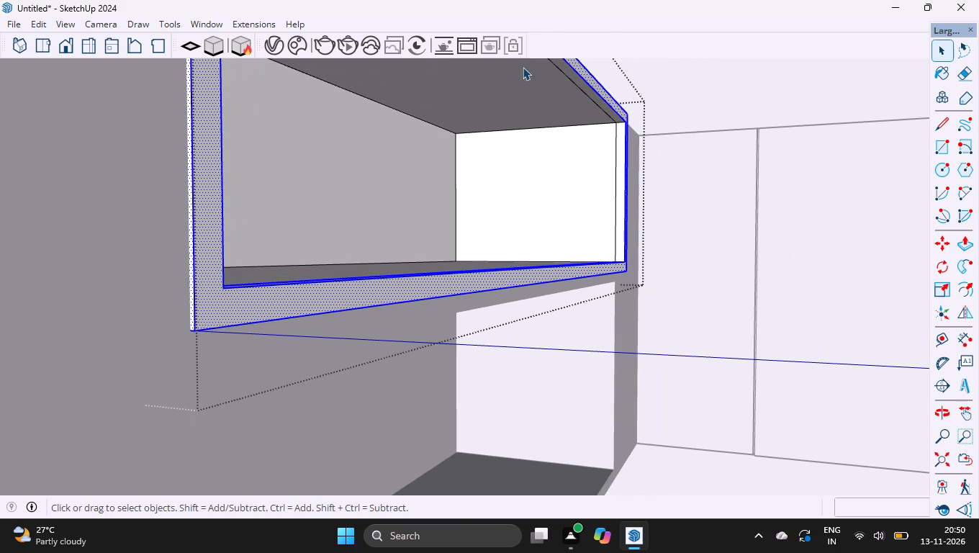
pyautogui.keyDown('ctrl'); pyautogui.scroll(6, 626, 96); pyautogui.keyUp('ctrl')
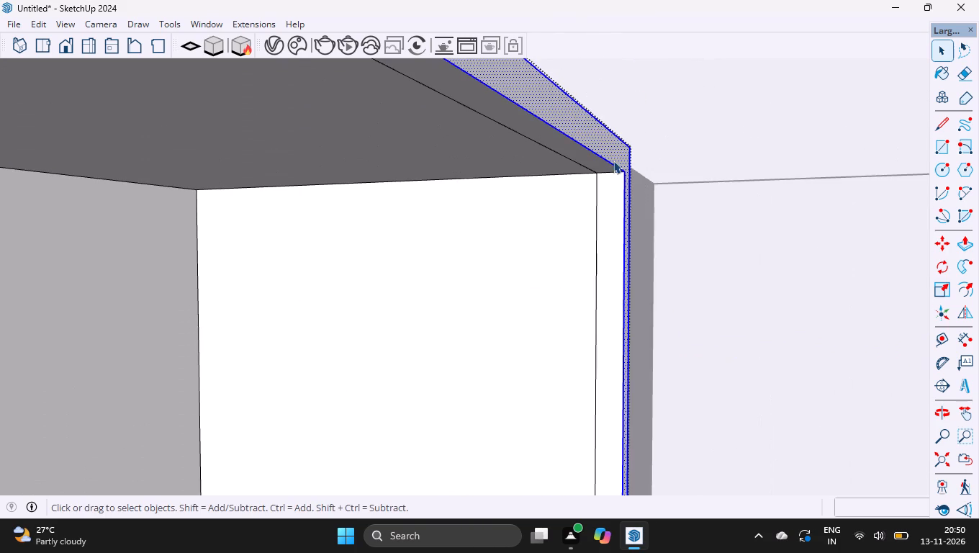
pyautogui.keyDown('ctrl'); pyautogui.doubleClick(600, 167); pyautogui.keyUp('ctrl')
pyautogui.keyDown('ctrl'); pyautogui.doubleClick(614, 217); pyautogui.keyUp('ctrl')
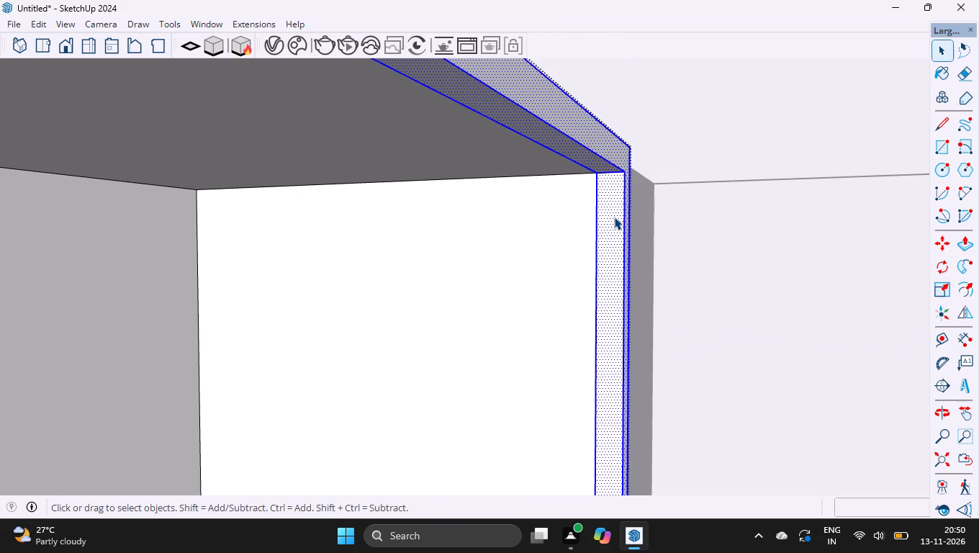
# Examine the selected faces of the upper shelf's front frame from the front and from above.
pyautogui.keyDown('ctrl'); pyautogui.scroll(-6, 623, 113); pyautogui.keyUp('ctrl')
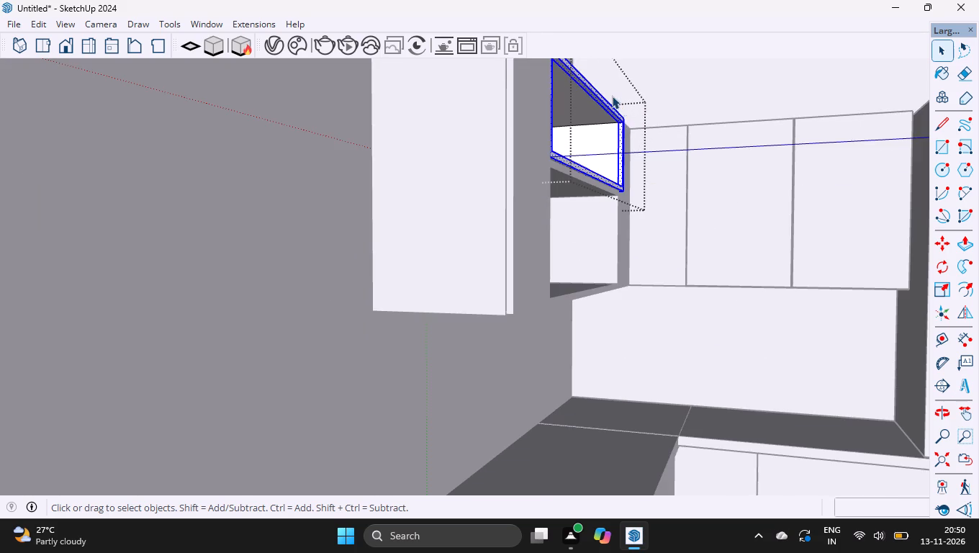
pyautogui.keyDown('ctrl'); pyautogui.scroll(4, 610, 92); pyautogui.keyUp('ctrl')
pyautogui.press('o')
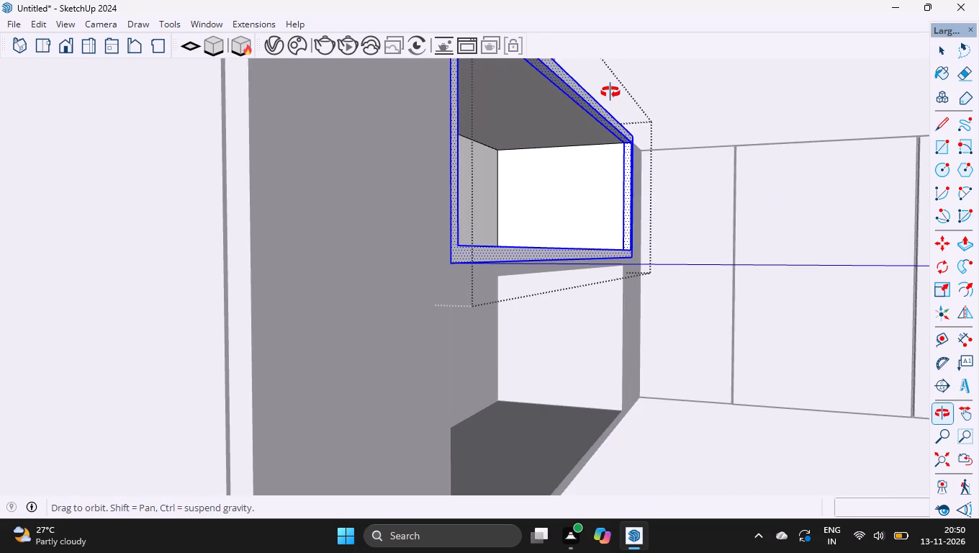
pyautogui.moveTo(627, 130); pyautogui.dragTo(467, 202)
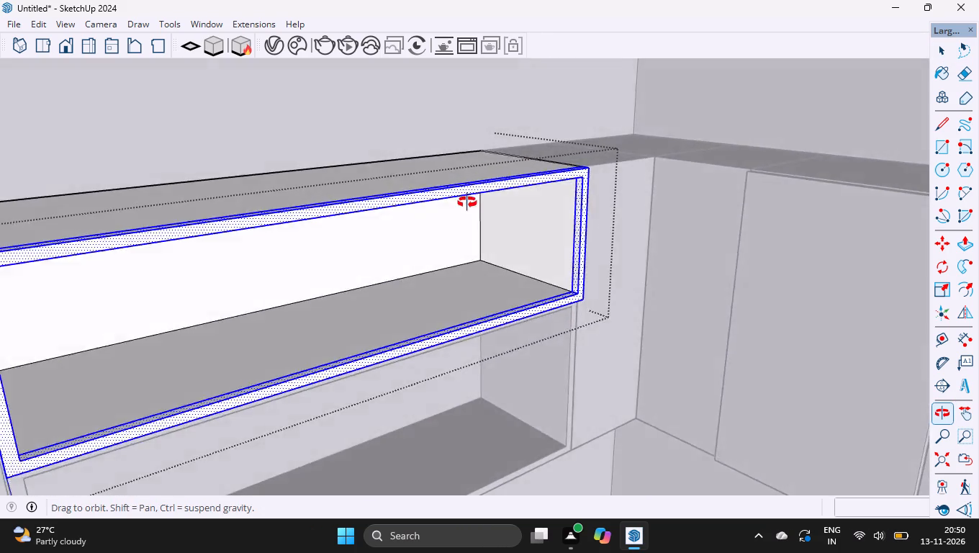
pyautogui.moveTo(467, 202); pyautogui.dragTo(317, 306)
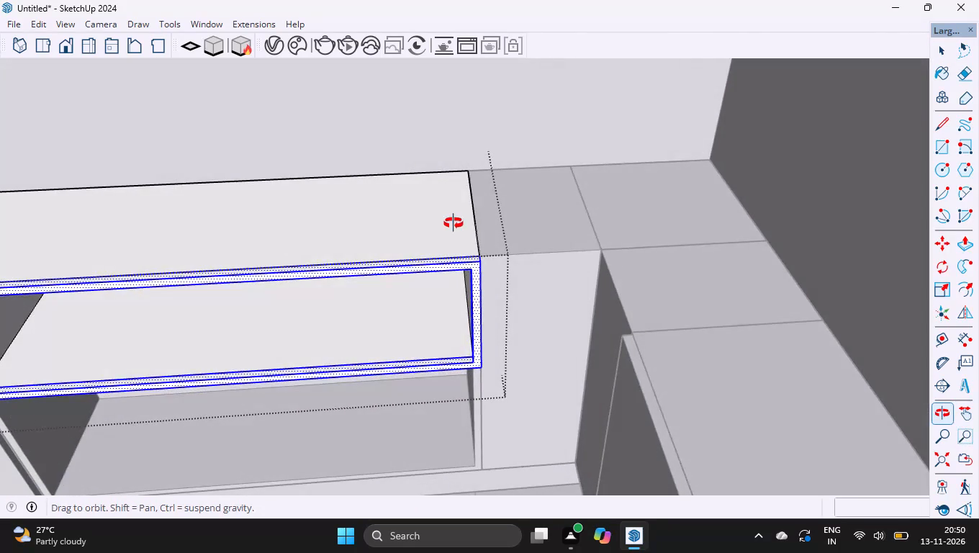
pyautogui.keyDown('ctrl'); pyautogui.scroll(-4, 454, 223); pyautogui.keyUp('ctrl')
pyautogui.moveTo(267, 261); pyautogui.dragTo(483, 261)
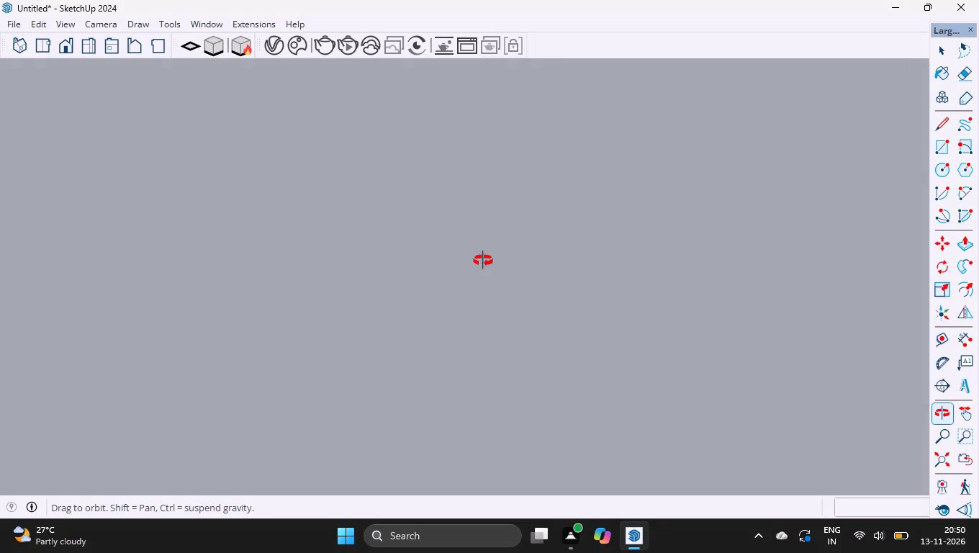
pyautogui.moveTo(483, 261); pyautogui.dragTo(531, 262)
pyautogui.moveTo(430, 319); pyautogui.dragTo(677, 317)
pyautogui.keyDown('ctrl'); pyautogui.scroll(-6, 427, 263); pyautogui.keyUp('ctrl')
pyautogui.scroll(1, 427, 263)
pyautogui.keyDown('ctrl'); pyautogui.scroll(-16, 427, 263); pyautogui.keyUp('ctrl')
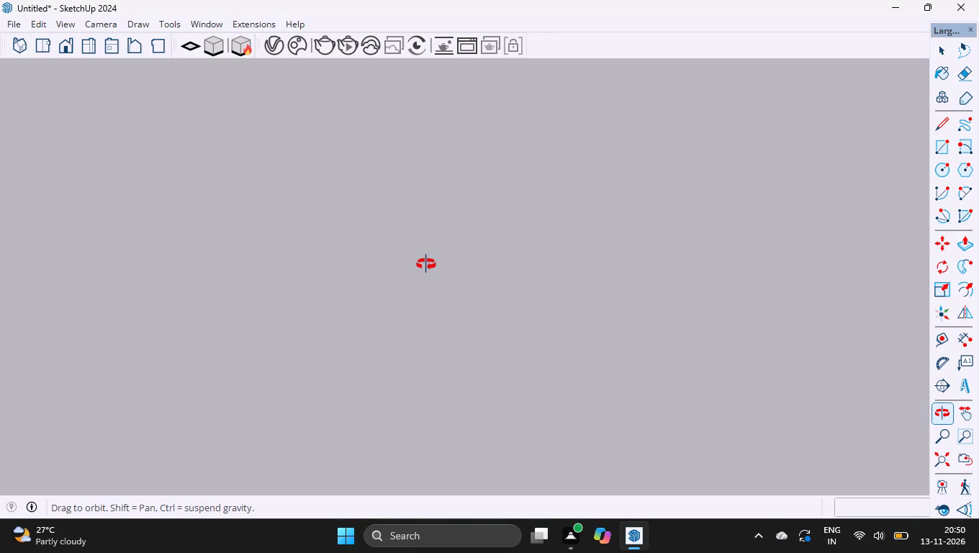
pyautogui.click(66, 47)
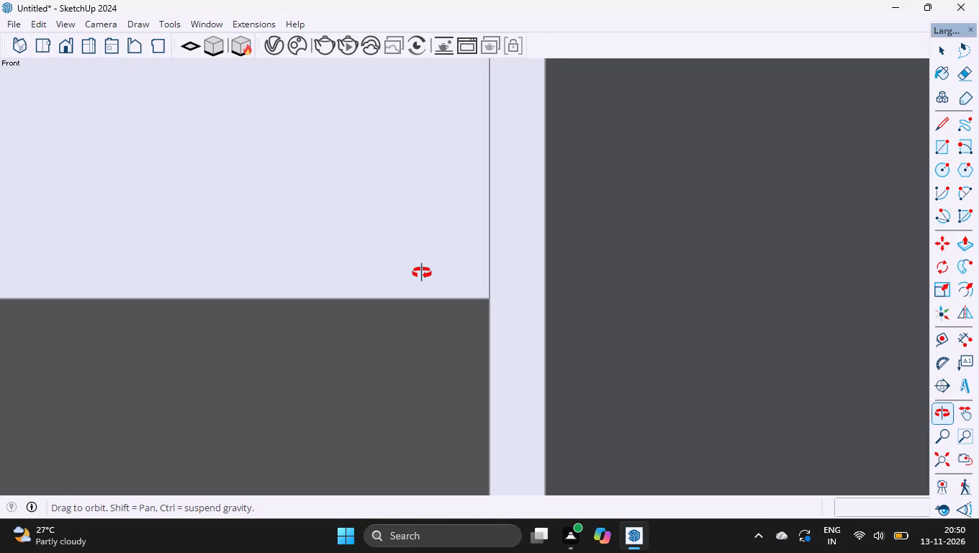
pyautogui.keyDown('ctrl'); pyautogui.scroll(-7, 422, 273); pyautogui.keyUp('ctrl')
pyautogui.moveTo(263, 295); pyautogui.dragTo(459, 295)
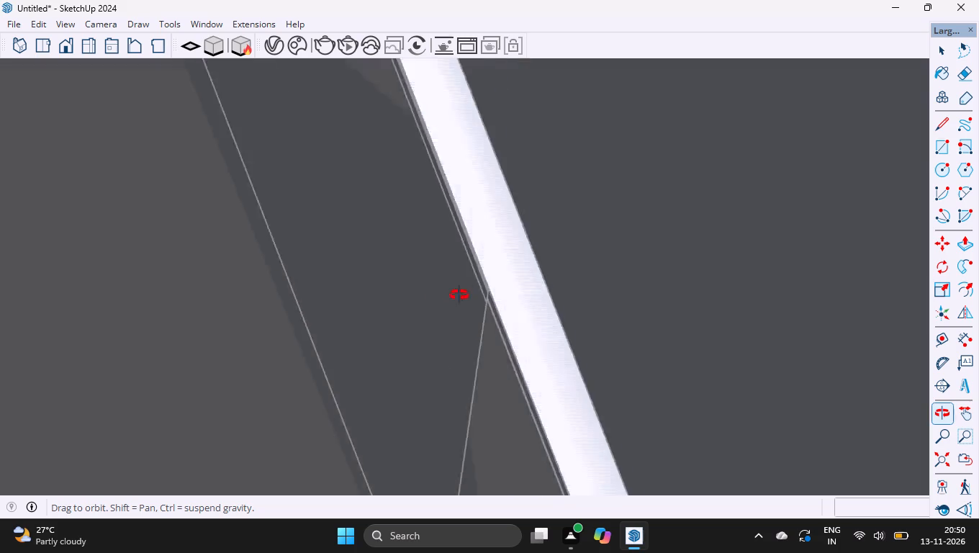
pyautogui.moveTo(459, 295); pyautogui.dragTo(557, 257)
pyautogui.moveTo(488, 351); pyautogui.dragTo(448, 218)
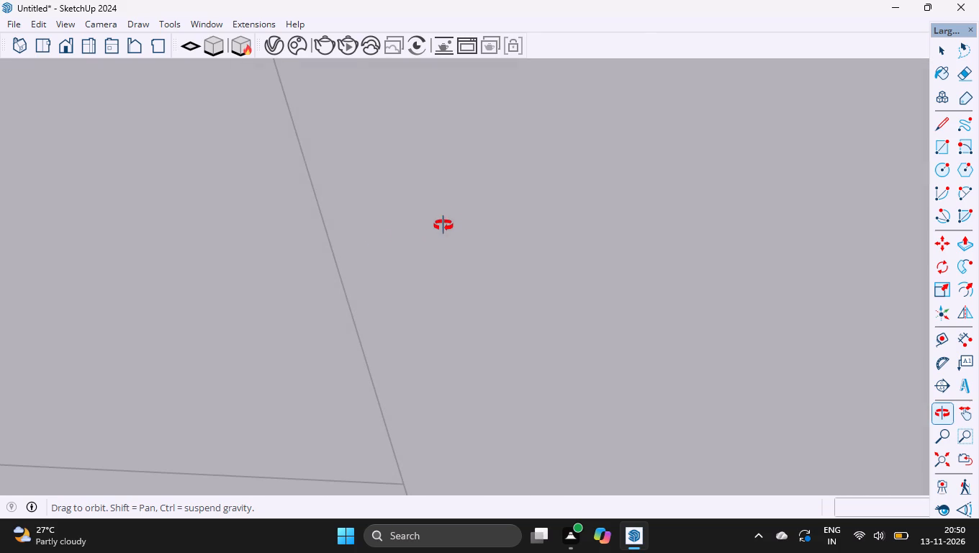
pyautogui.click(65, 53)
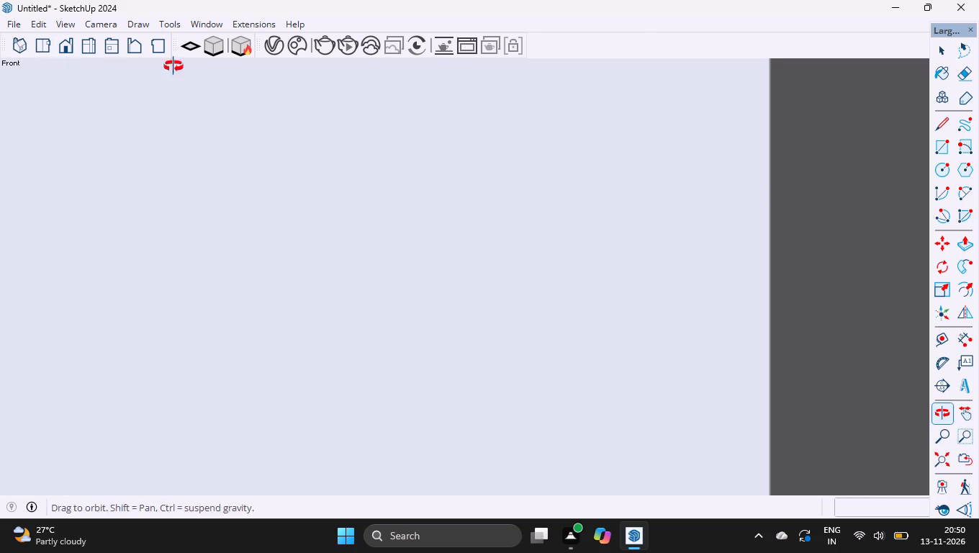
pyautogui.click(942, 457)
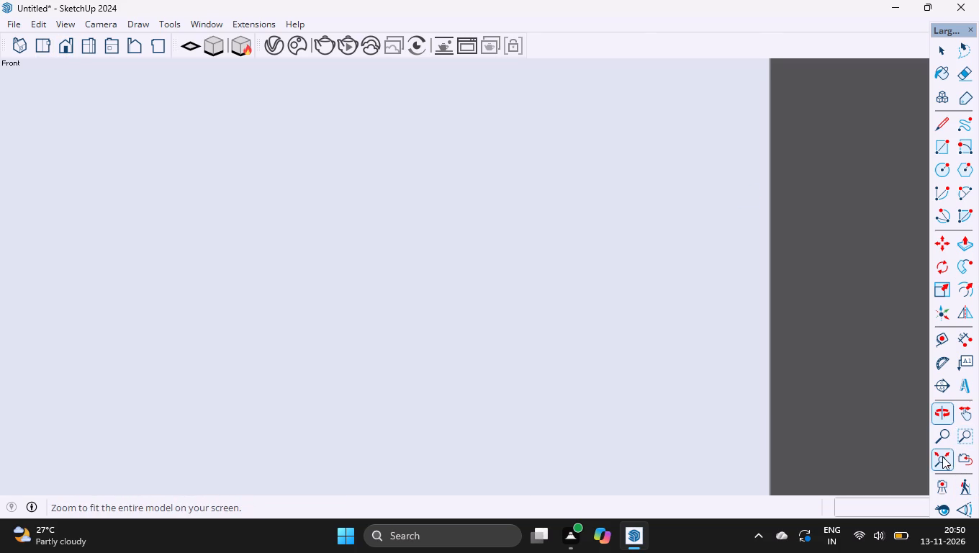
pyautogui.moveTo(528, 218); pyautogui.dragTo(608, 400)
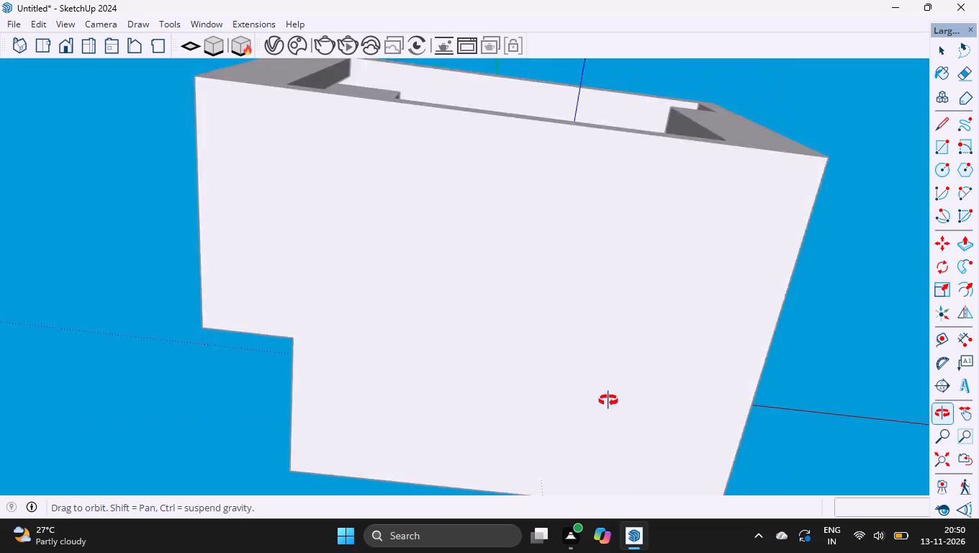
pyautogui.moveTo(608, 400); pyautogui.dragTo(670, 513)
pyautogui.moveTo(515, 323); pyautogui.dragTo(442, 453)
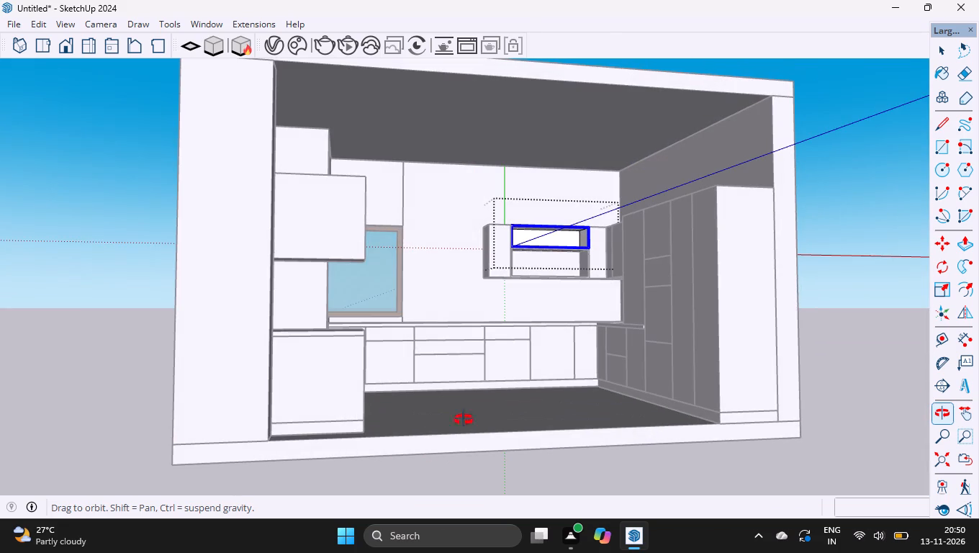
pyautogui.keyDown('ctrl'); pyautogui.scroll(15, 551, 229); pyautogui.keyUp('ctrl')
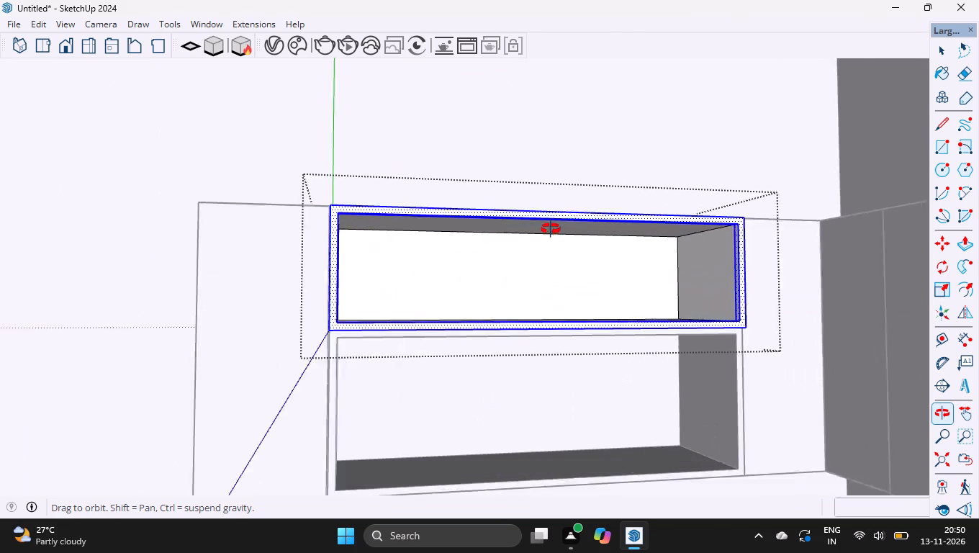
pyautogui.keyDown('ctrl'); pyautogui.scroll(1, 551, 229); pyautogui.keyUp('ctrl')
pyautogui.moveTo(451, 235); pyautogui.dragTo(510, 357)
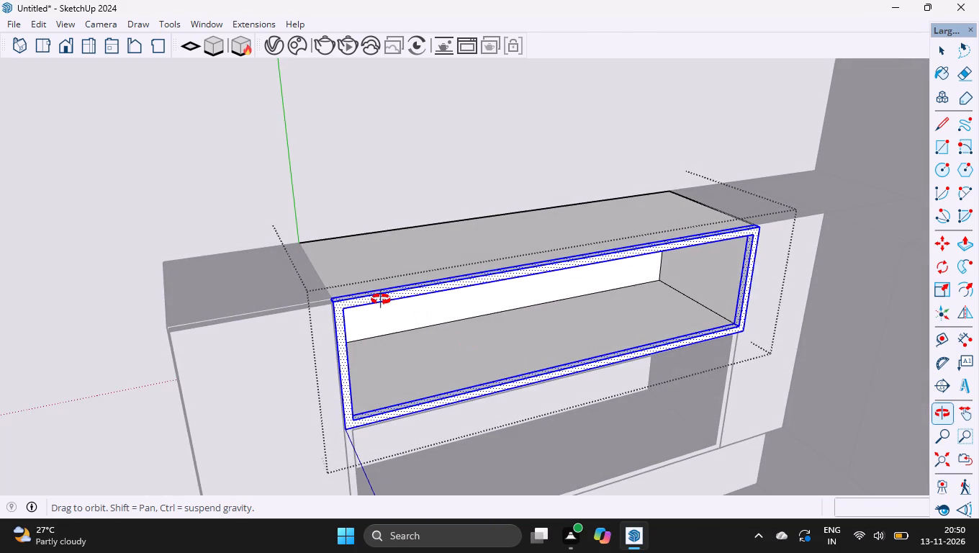
# Make a group from the selected faces of the upper shelf's front frame and close the shelf group.
pyautogui.keyDown('ctrl'); pyautogui.scroll(4, 381, 300); pyautogui.keyUp('ctrl')
pyautogui.press('space')
pyautogui.keyDown('ctrl'); pyautogui.scroll(3, 381, 298); pyautogui.keyUp('ctrl')
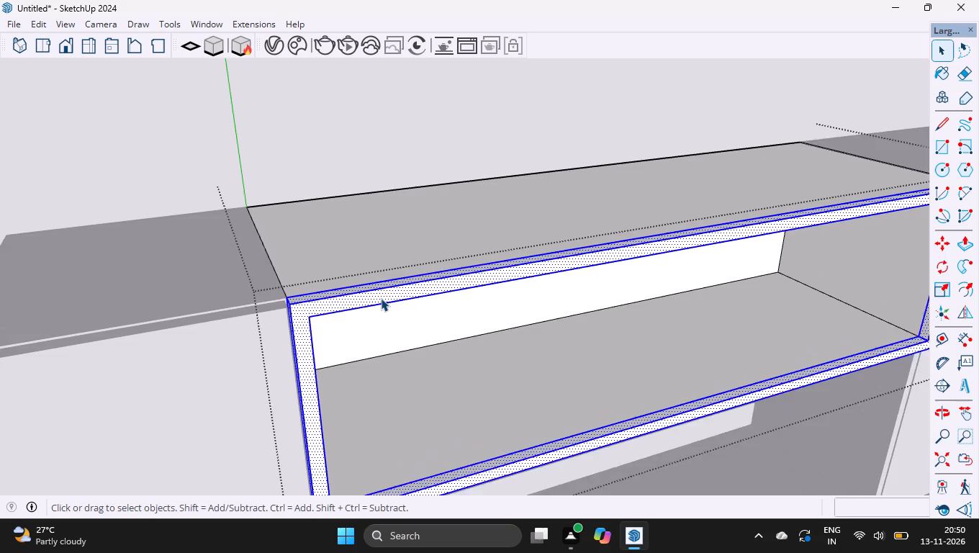
pyautogui.rightClick(381, 298)
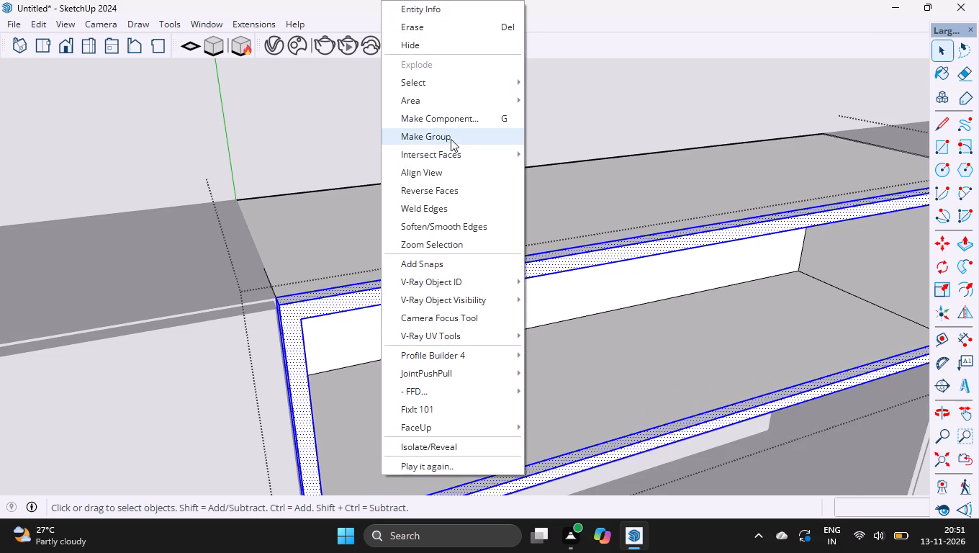
pyautogui.click(451, 139)
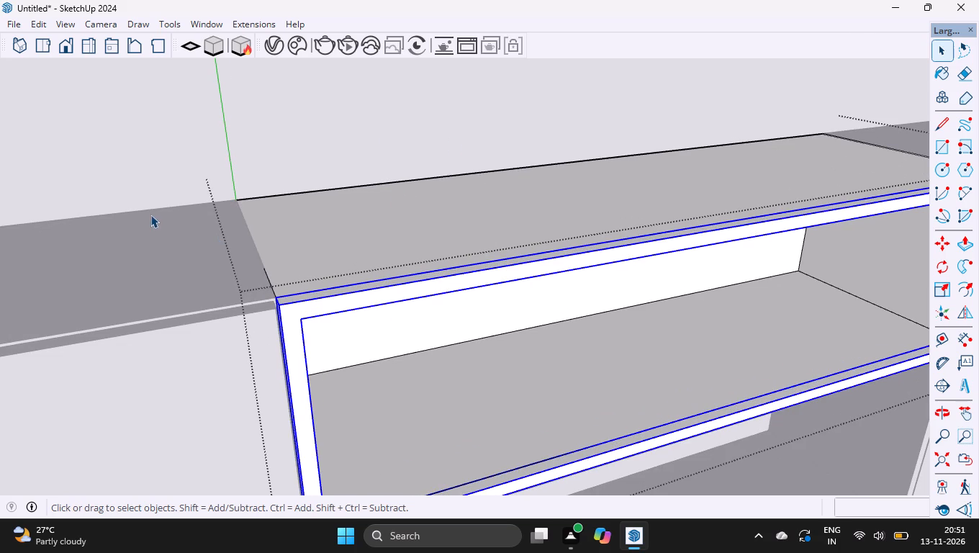
pyautogui.click(150, 215)
# Cut the front frame group out of the upper shelf's group and paste it in place outside that group.
pyautogui.keyDown('ctrl'); pyautogui.scroll(3, 279, 301); pyautogui.keyUp('ctrl')
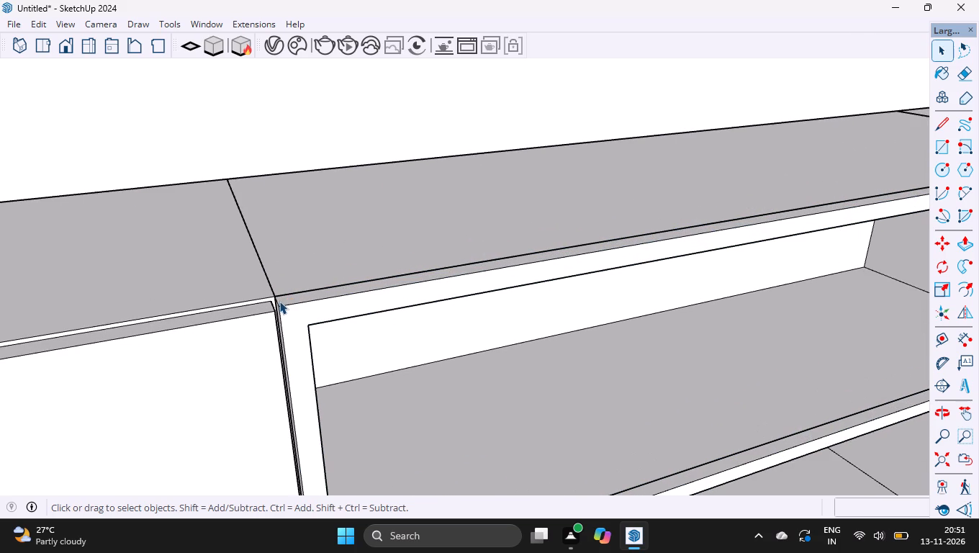
pyautogui.tripleClick(281, 302)
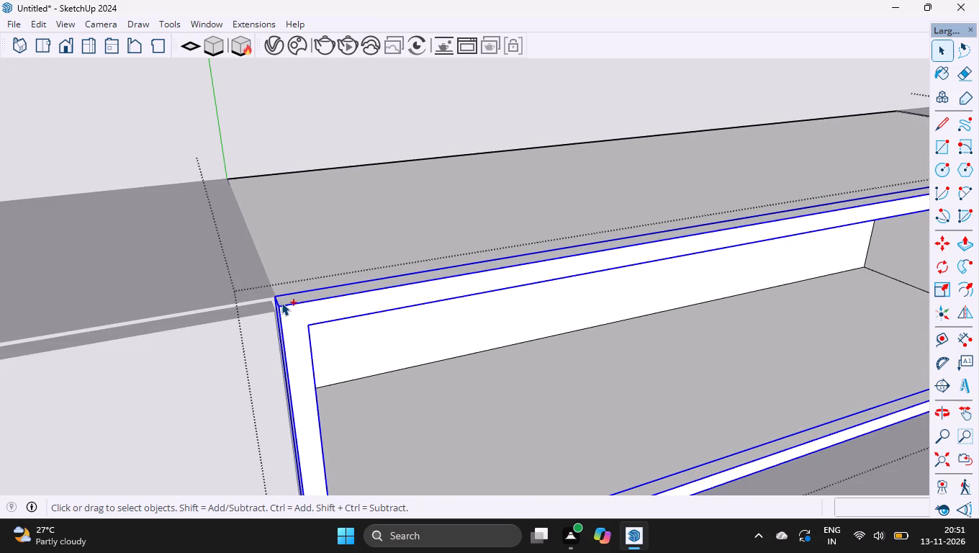
pyautogui.hotkey('ctrl', 'x')
pyautogui.click(106, 256)
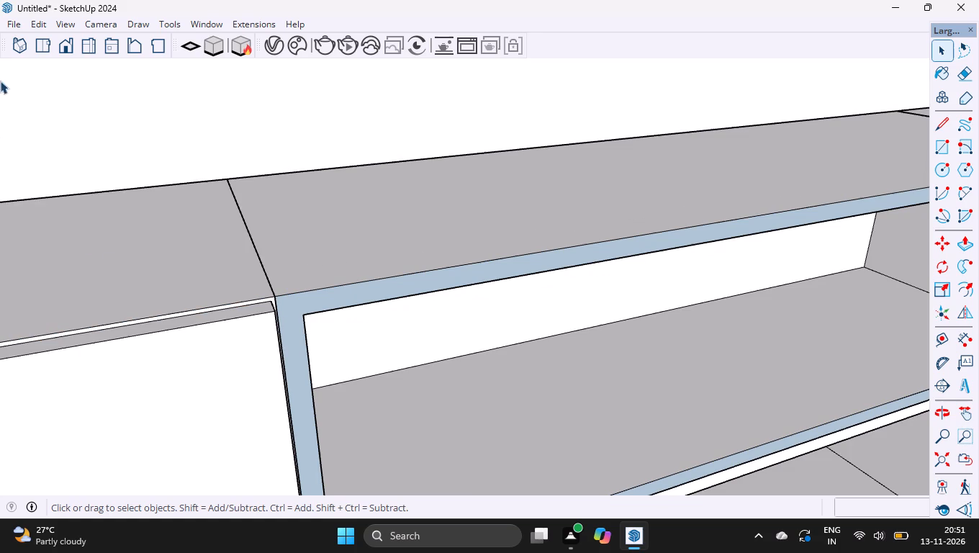
pyautogui.click(44, 23)
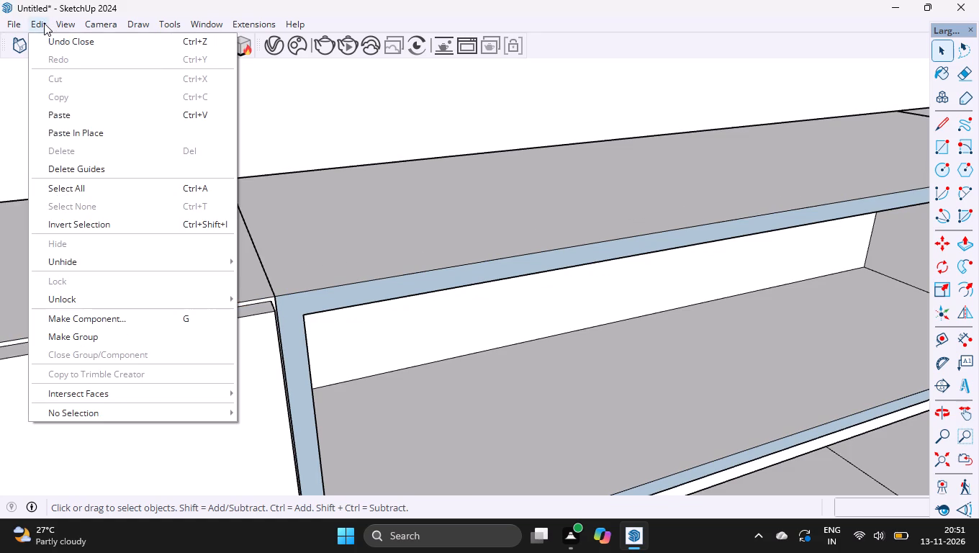
pyautogui.click(79, 132)
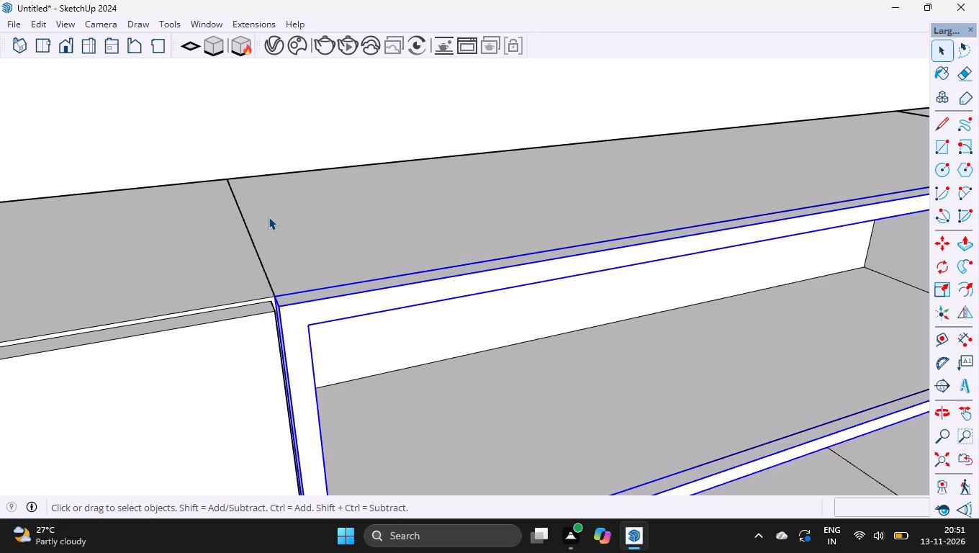
# Draw a vertical rectangle about 3' 5 7/8" by 10 3/8" across the upper shelf's frame opening, starting midway through the frame's depth.
pyautogui.keyDown('ctrl'); pyautogui.scroll(-1, 269, 217); pyautogui.keyUp('ctrl')
pyautogui.scroll(-1, 396, 269)
pyautogui.keyDown('ctrl'); pyautogui.scroll(-3, 293, 204); pyautogui.keyUp('ctrl')
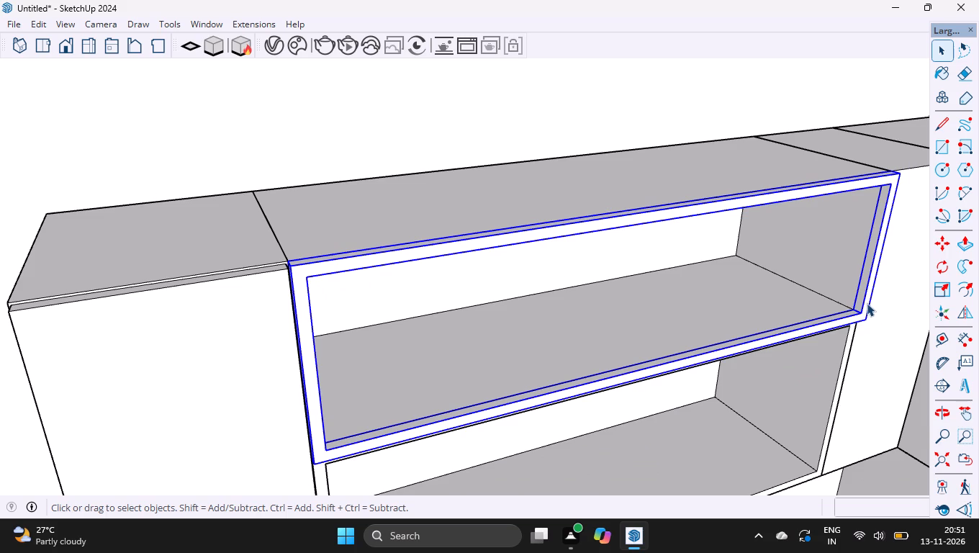
pyautogui.keyDown('ctrl'); pyautogui.scroll(18, 867, 303); pyautogui.keyUp('ctrl')
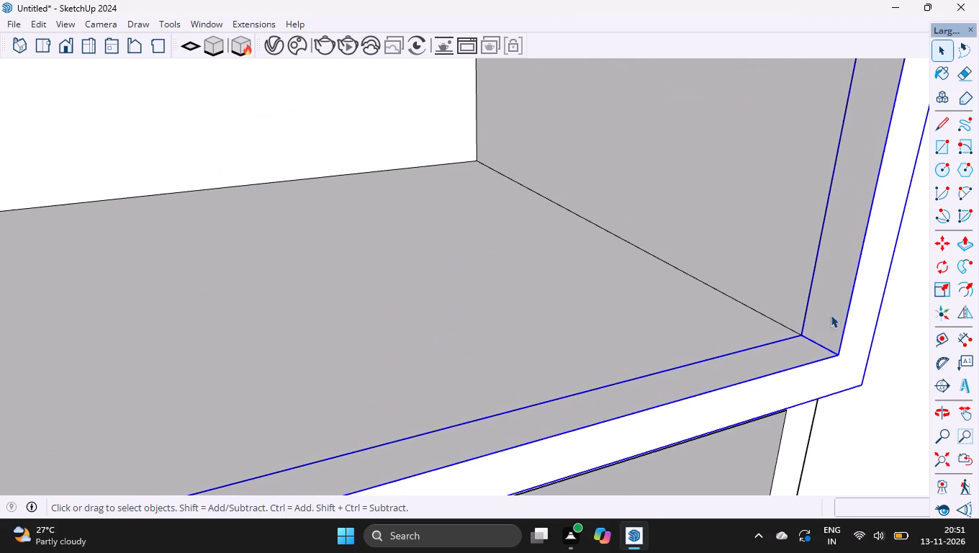
pyautogui.press('r')
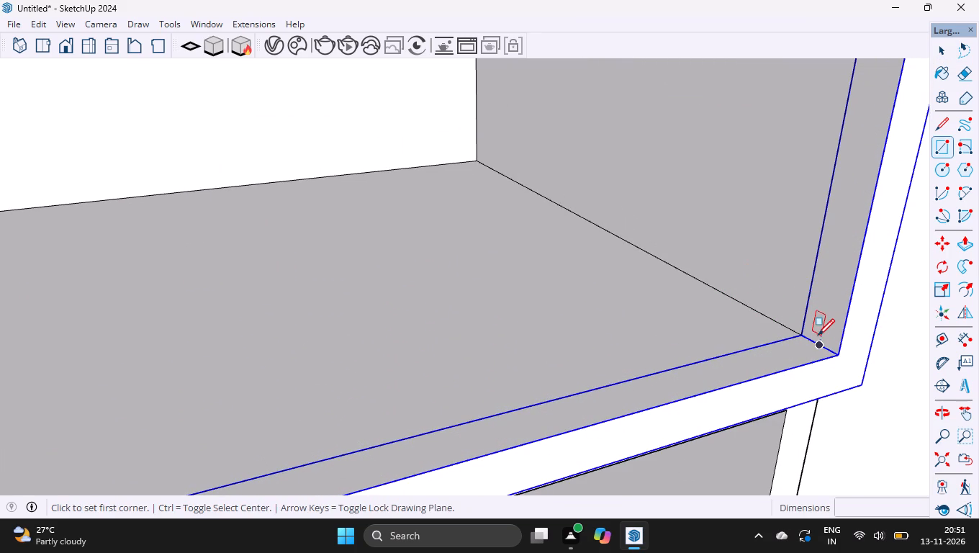
pyautogui.click(820, 340)
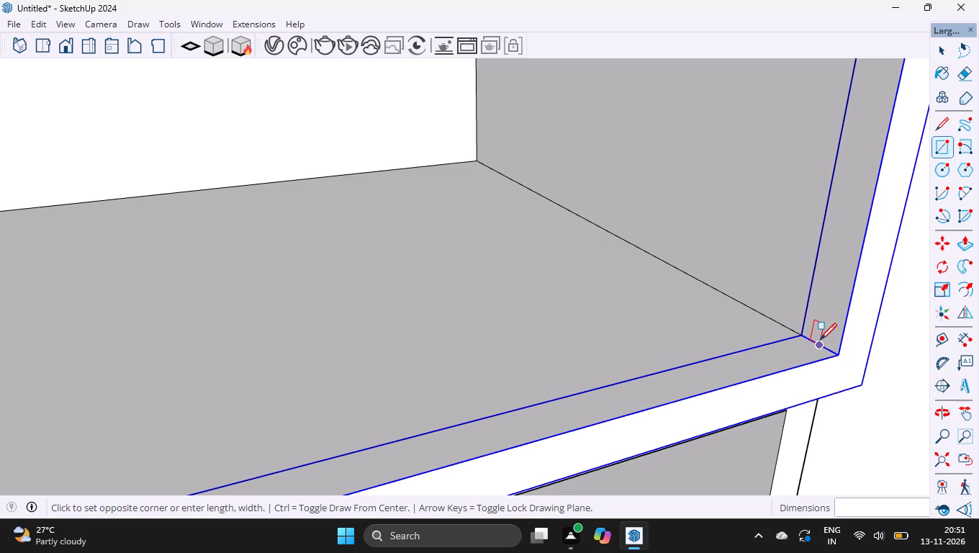
pyautogui.keyDown('ctrl'); pyautogui.scroll(-5, 690, 271); pyautogui.keyUp('ctrl')
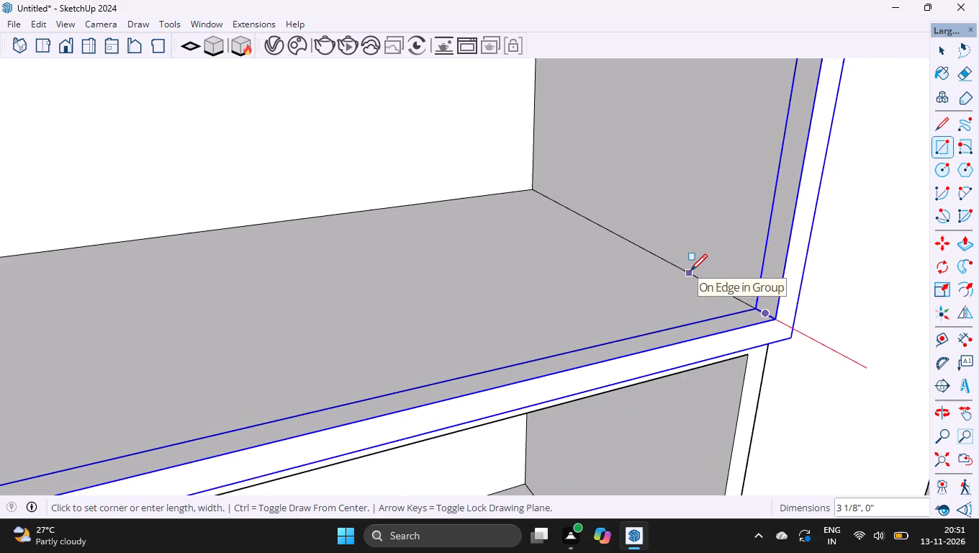
pyautogui.keyDown('ctrl'); pyautogui.scroll(-6, 690, 271); pyautogui.keyUp('ctrl')
pyautogui.keyDown('ctrl'); pyautogui.scroll(-4, 636, 353); pyautogui.keyUp('ctrl')
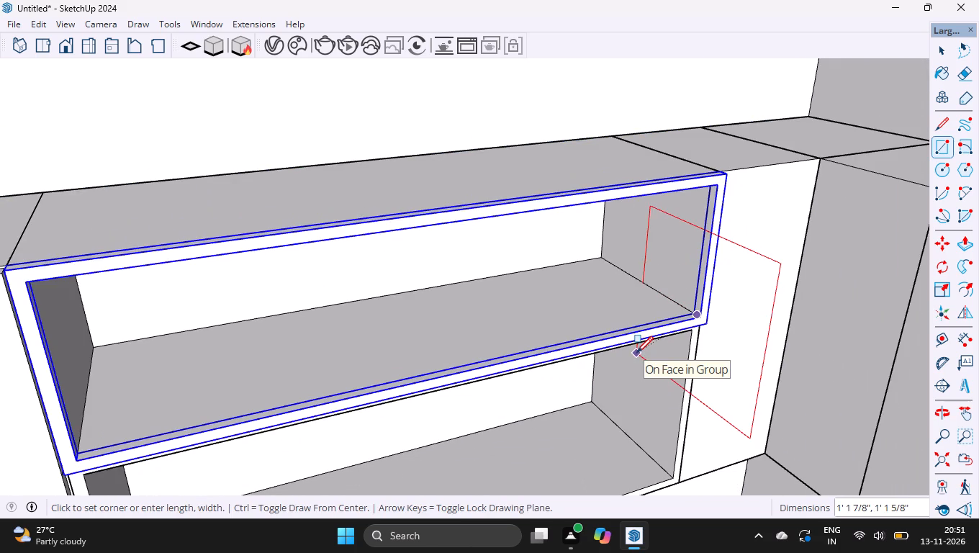
pyautogui.press('Left')
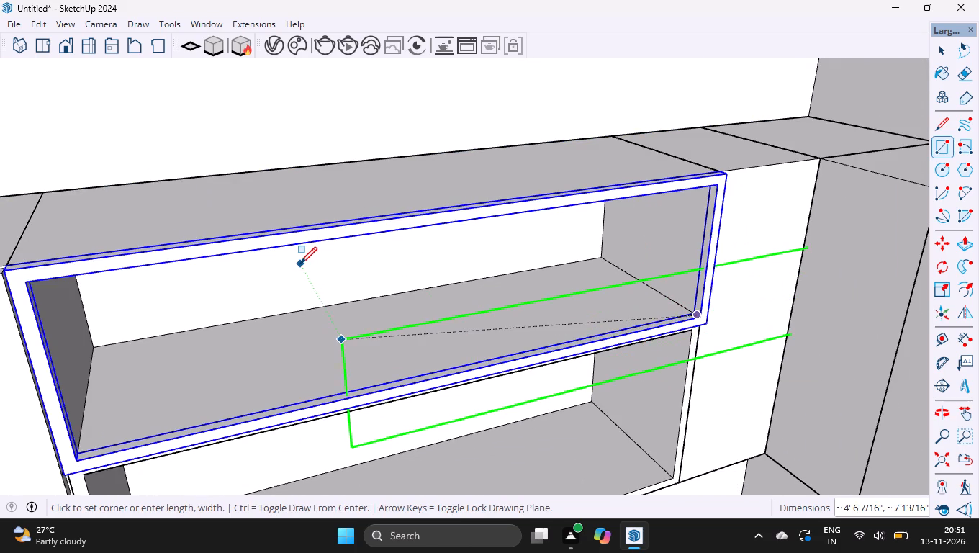
pyautogui.click(23, 288)
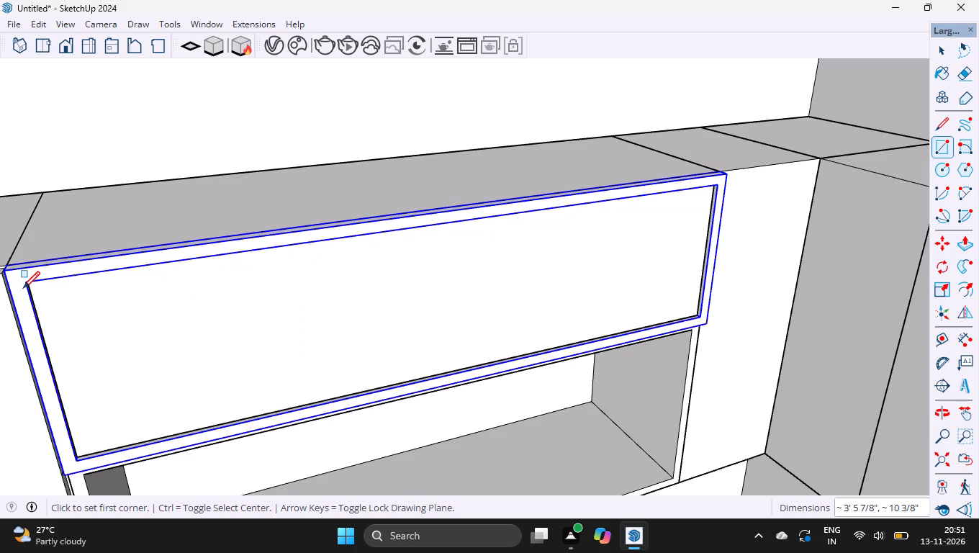
# Push/Pull the rectangle in the upper shelf's frame opening by 5 mm and make the resulting panel a group.
pyautogui.press('p')
pyautogui.click(166, 326)
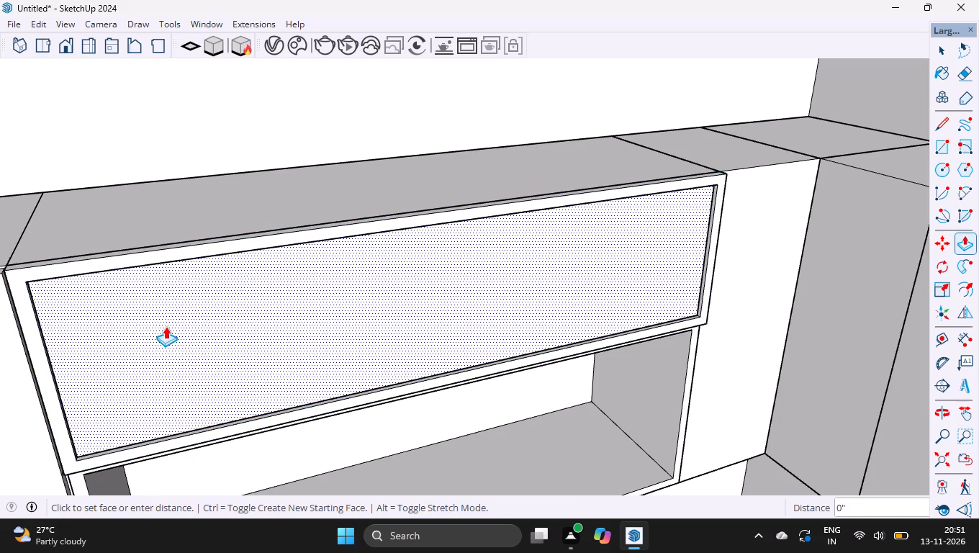
pyautogui.write('5mm')
pyautogui.press('Return')
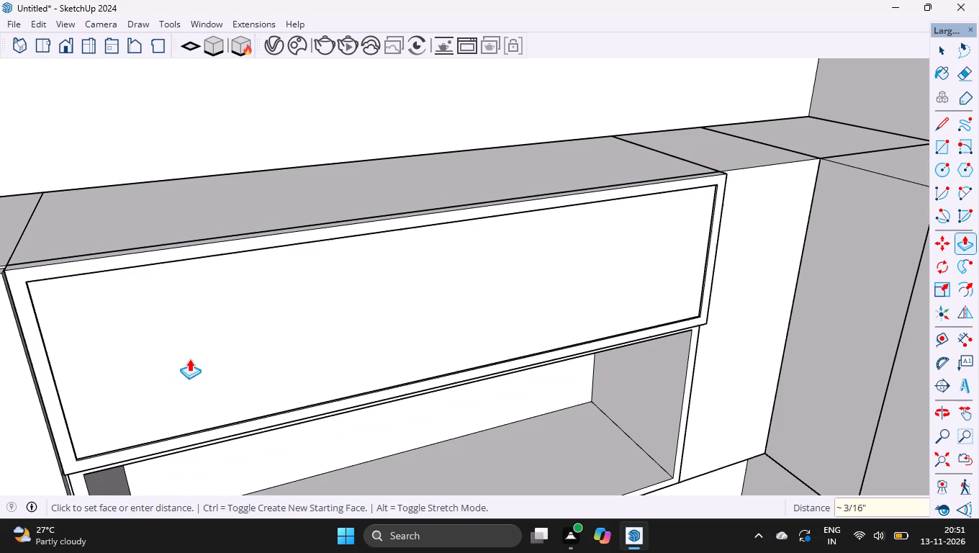
pyautogui.press('space')
pyautogui.tripleClick(196, 347)
pyautogui.doubleClick(196, 347)
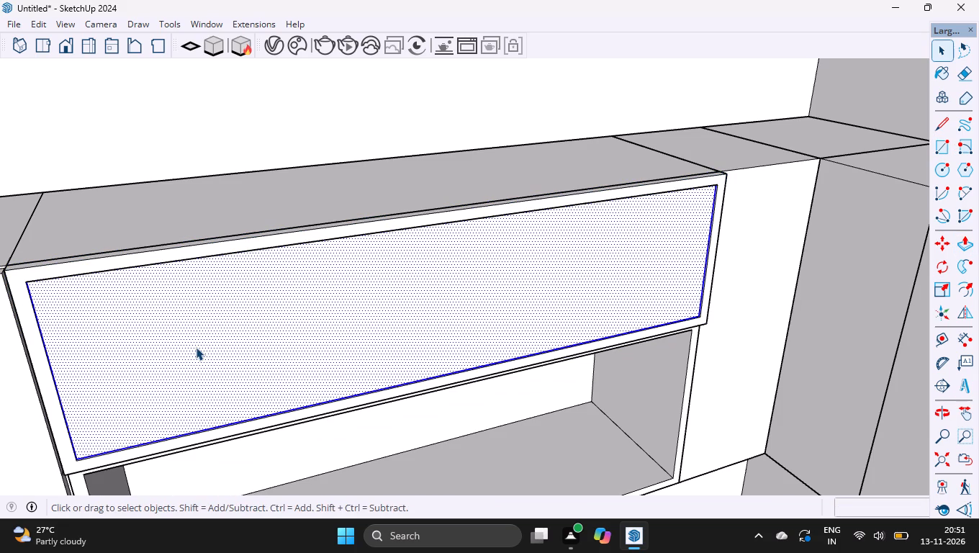
pyautogui.rightClick(196, 347)
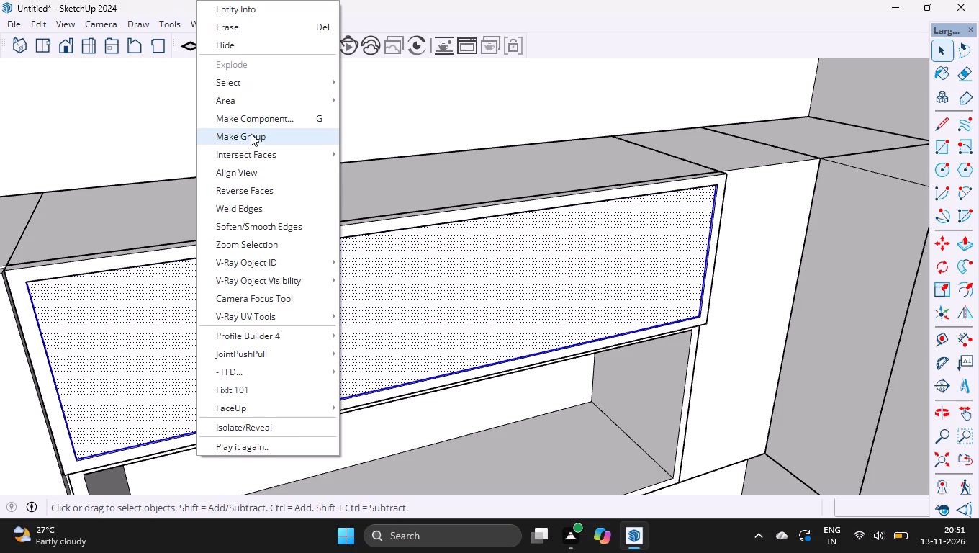
pyautogui.click(251, 133)
# Move the infill panel group 2.5 mm inward along the green axis within the upper shelf's frame.
pyautogui.press('m')
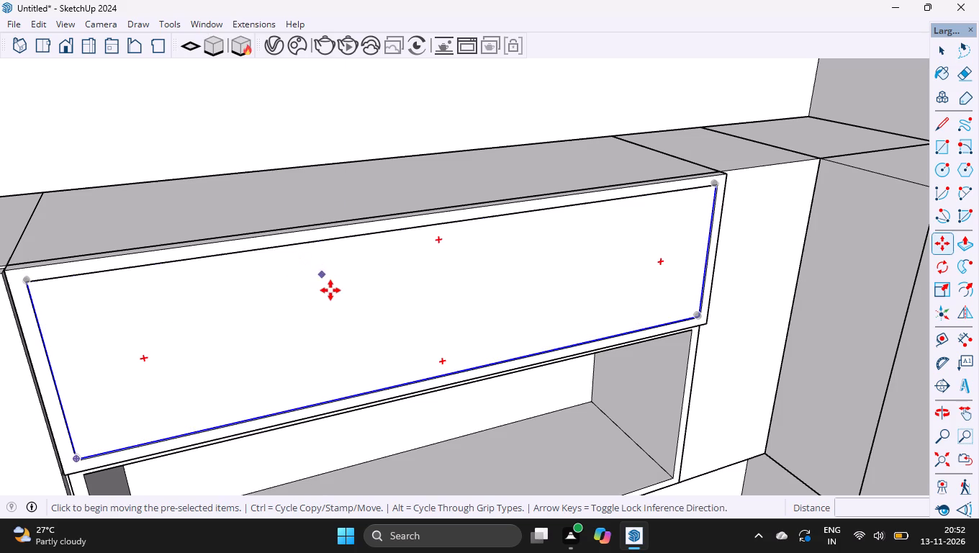
pyautogui.click(330, 290)
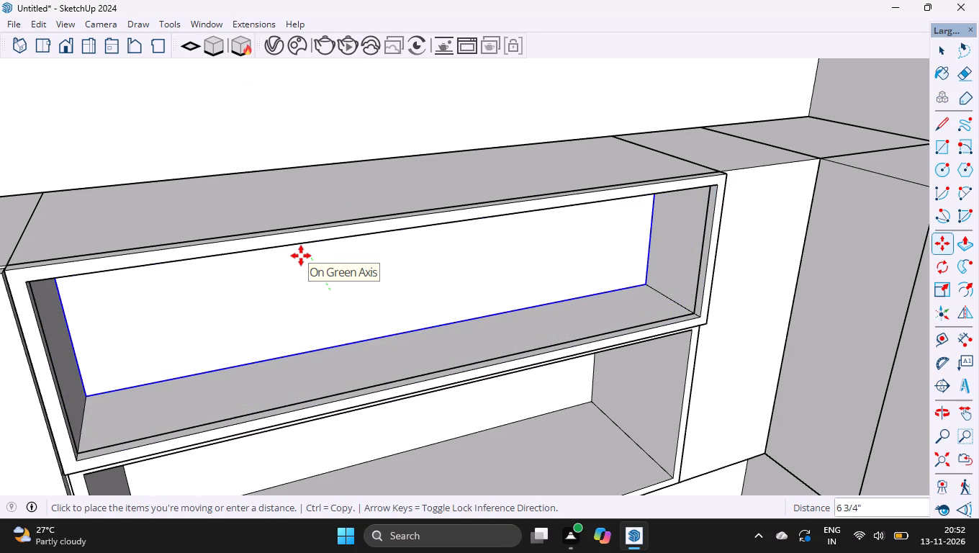
pyautogui.press('Left')
pyautogui.write('2,')
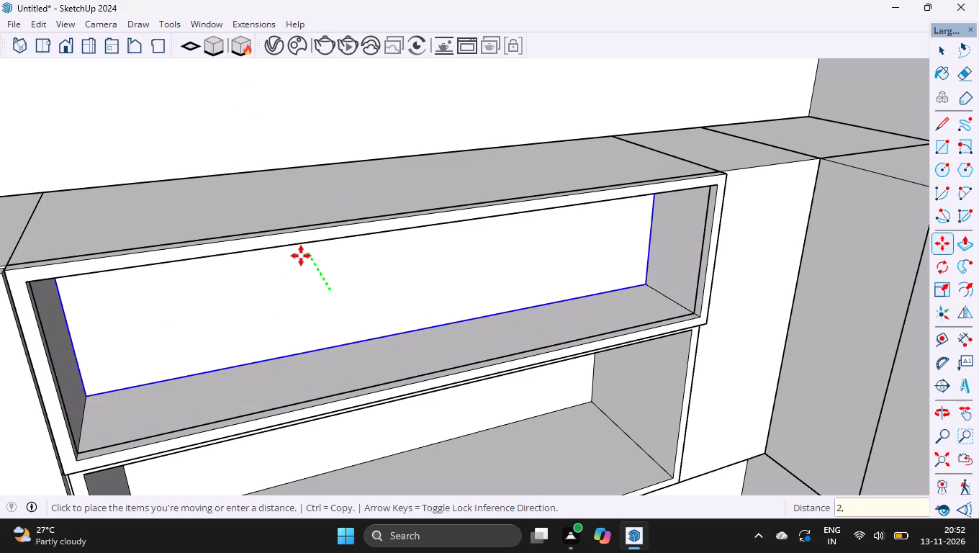
pyautogui.press('BackSpace')
pyautogui.write('.5mm')
pyautogui.press('Return')
pyautogui.press('space')
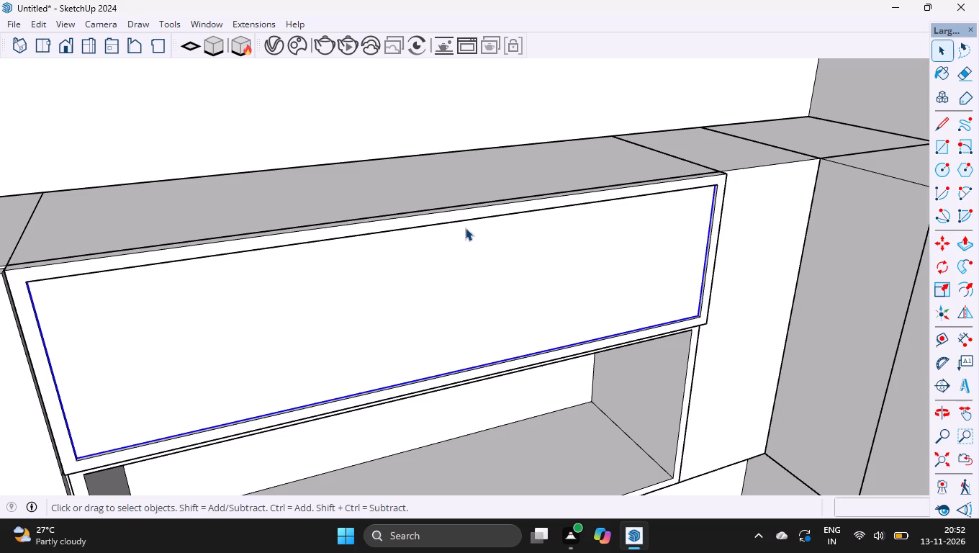
# Hide the upper shelf's front frame group together with its infill panel.
pyautogui.keyDown('ctrl'); pyautogui.scroll(-3, 465, 228); pyautogui.keyUp('ctrl')
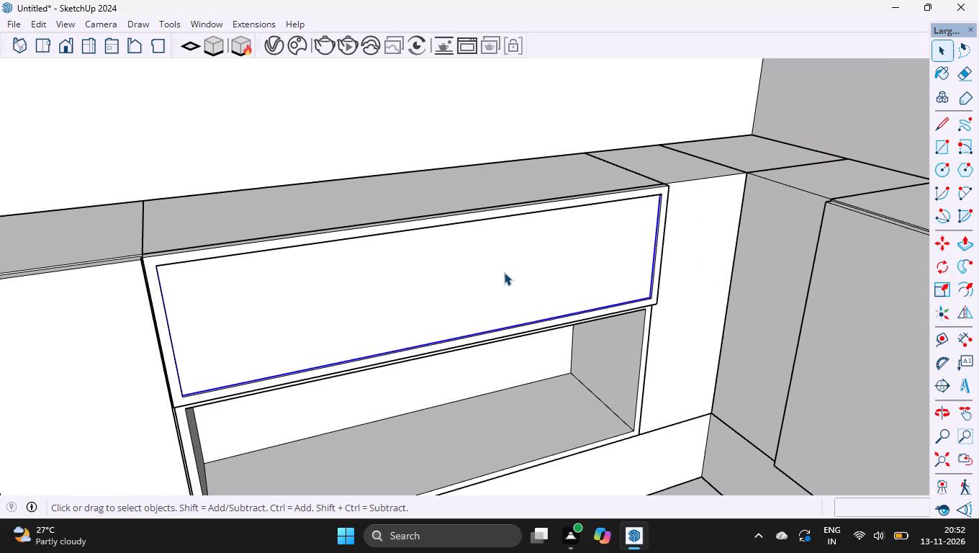
pyautogui.keyDown('ctrl'); pyautogui.scroll(-4, 504, 272); pyautogui.keyUp('ctrl')
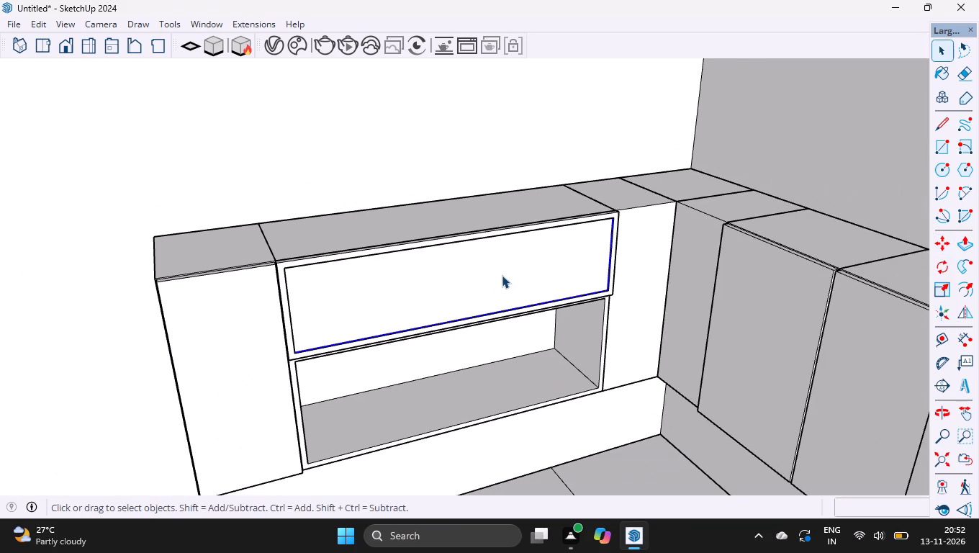
pyautogui.keyDown('ctrl'); pyautogui.click(615, 217); pyautogui.keyUp('ctrl')
pyautogui.rightClick(615, 217)
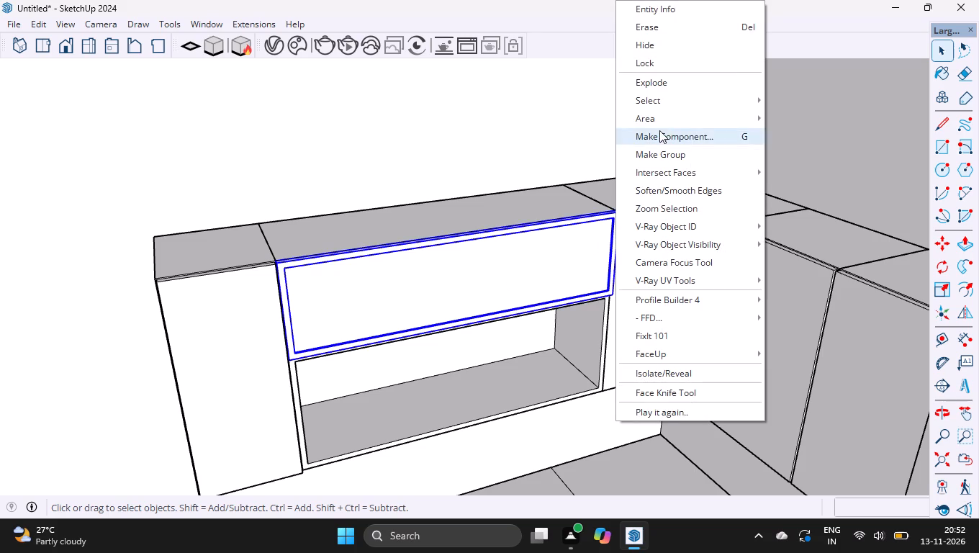
pyautogui.click(667, 42)
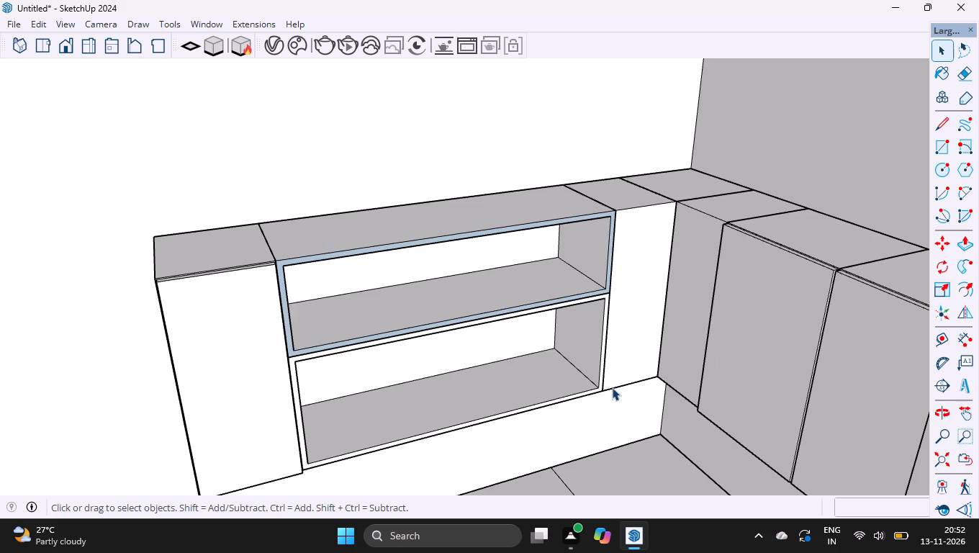
# Open the upper shelf's group and reverse its blue-grey front rim face.
pyautogui.keyDown('ctrl'); pyautogui.scroll(4, 594, 304); pyautogui.keyUp('ctrl')
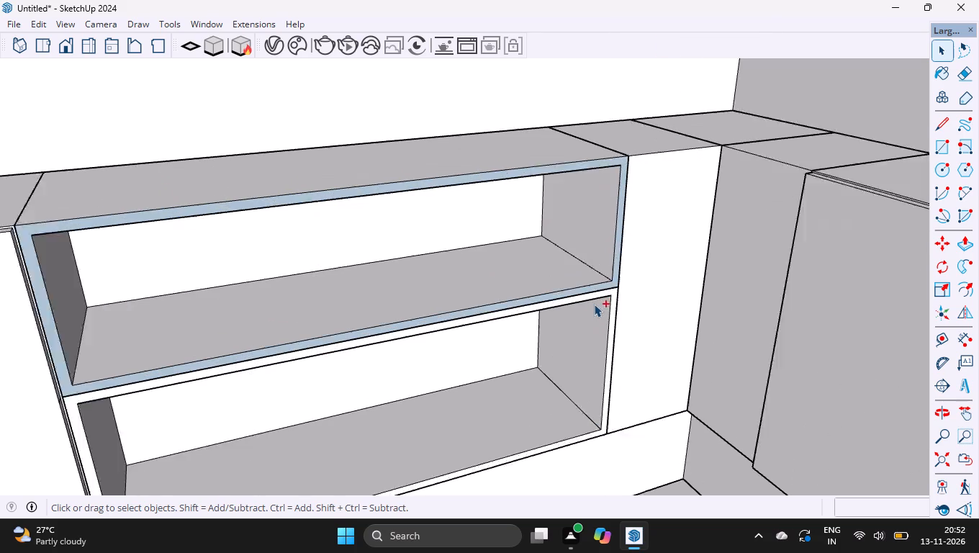
pyautogui.keyDown('ctrl'); pyautogui.scroll(10, 594, 304); pyautogui.keyUp('ctrl')
pyautogui.scroll(-3, 623, 275)
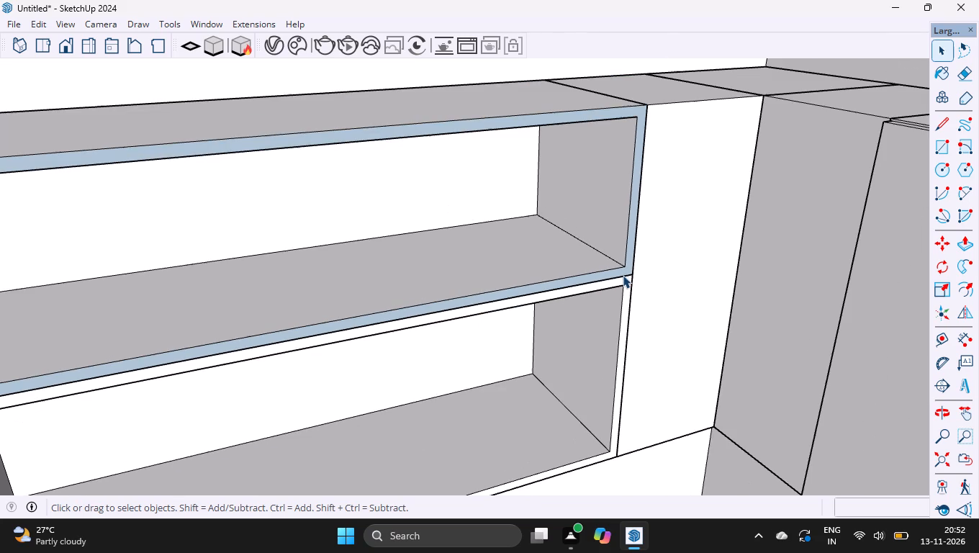
pyautogui.tripleClick(633, 111)
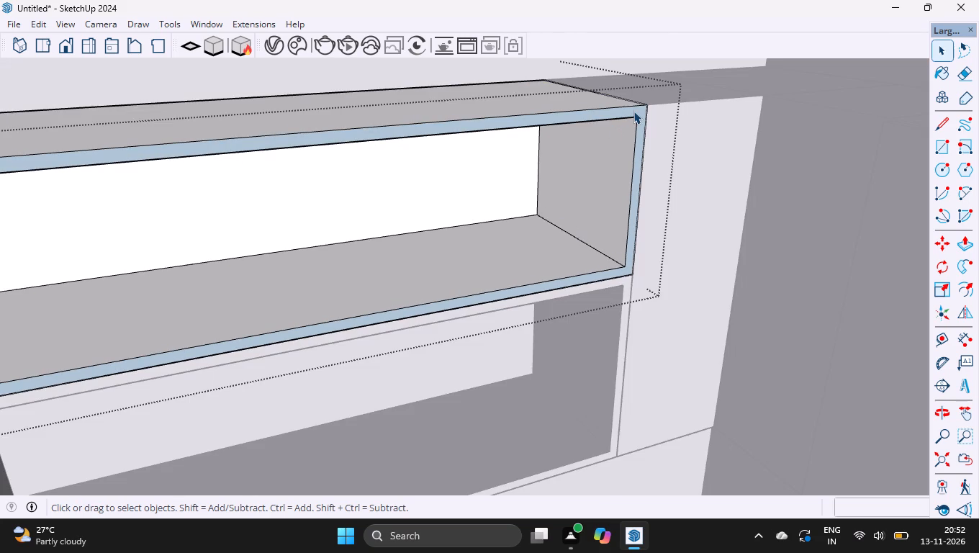
pyautogui.click(644, 113)
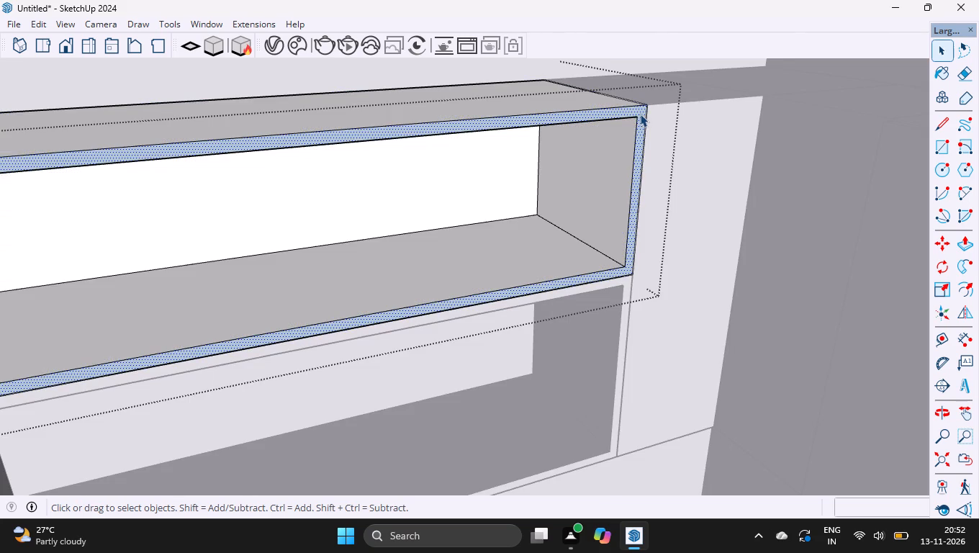
pyautogui.rightClick(639, 114)
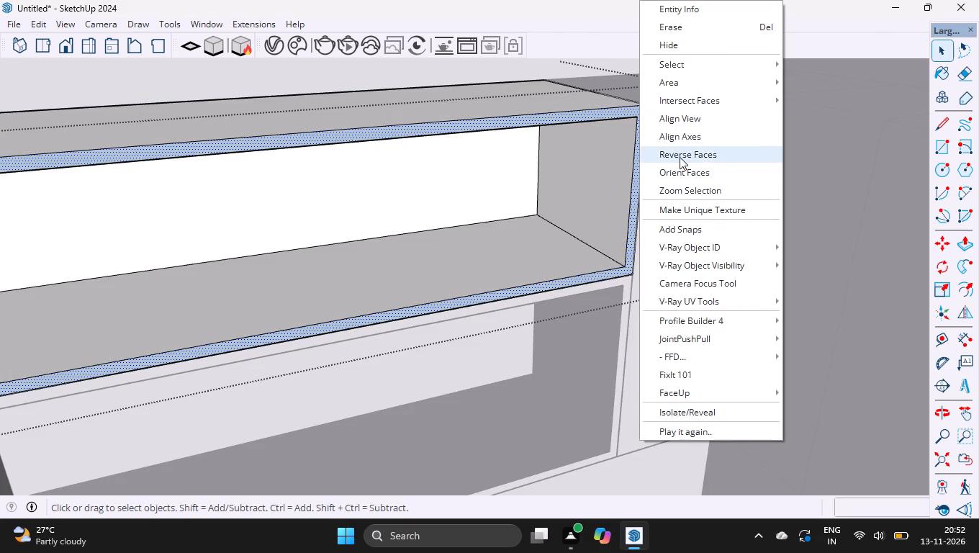
pyautogui.click(680, 157)
# Open the lower shelf's group and Push/Pull its front rim face outward by 18 mm.
pyautogui.doubleClick(627, 305)
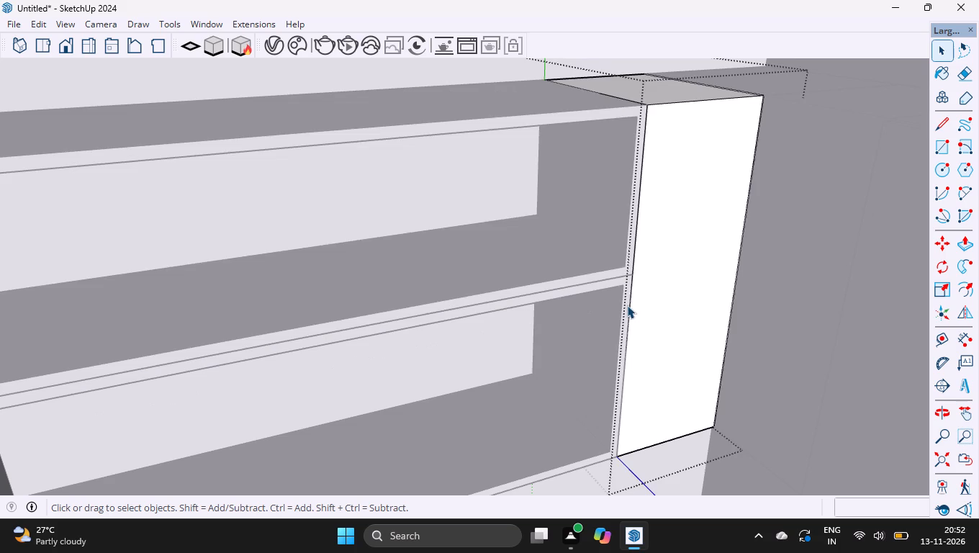
pyautogui.doubleClick(624, 279)
pyautogui.doubleClick(621, 281)
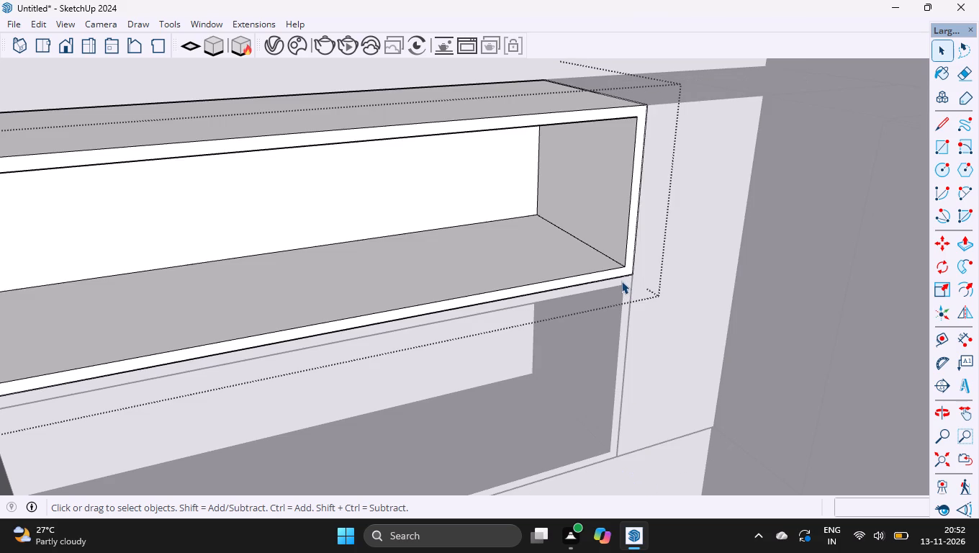
pyautogui.keyDown('ctrl'); pyautogui.scroll(8, 614, 295); pyautogui.keyUp('ctrl')
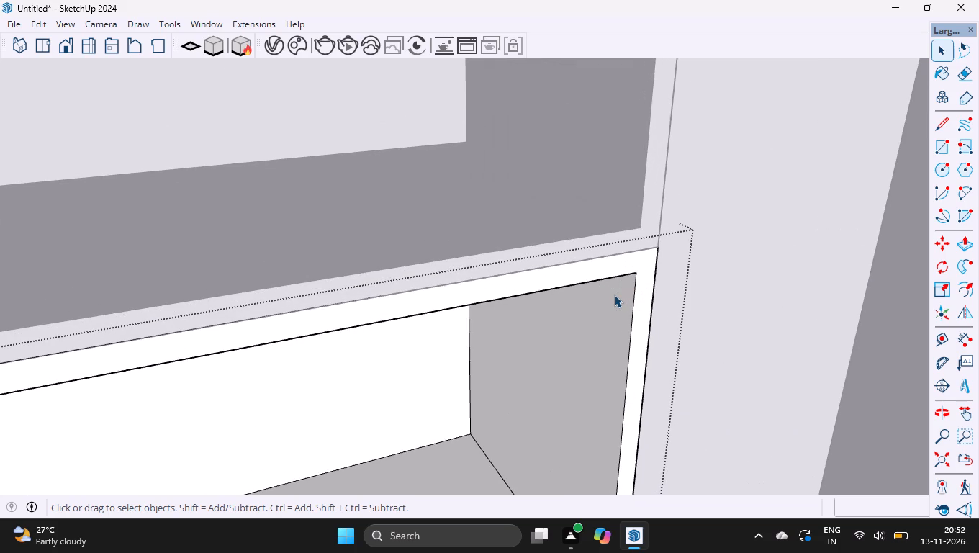
pyautogui.press('p')
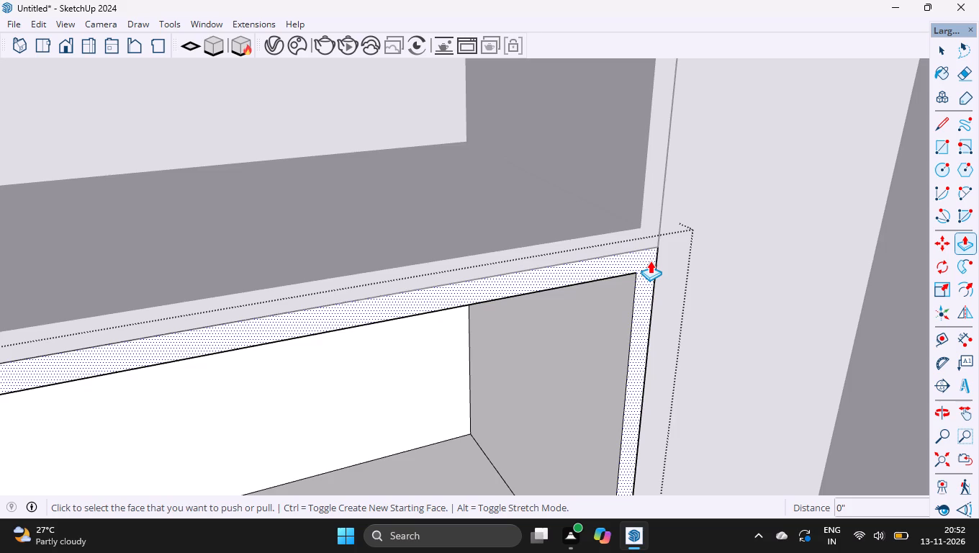
pyautogui.click(650, 261)
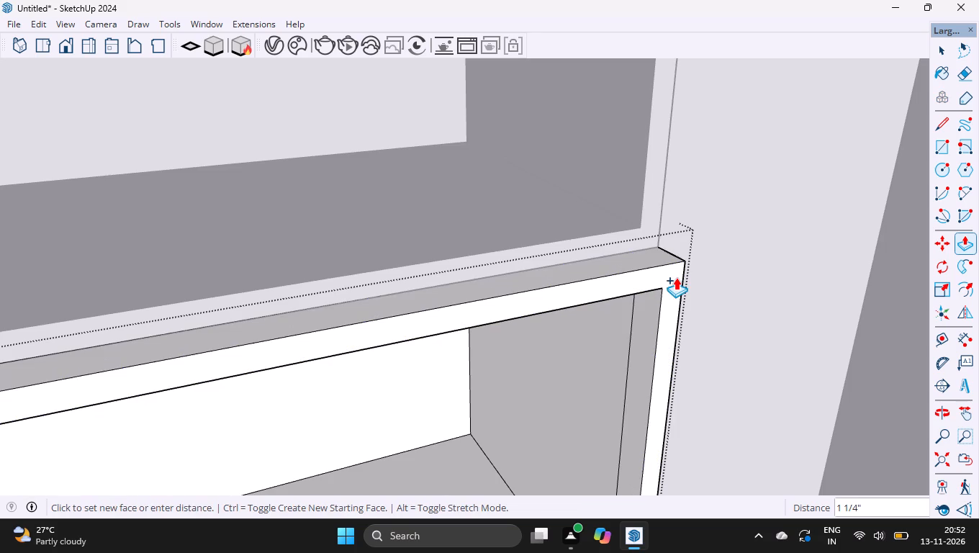
pyautogui.write('18mm')
pyautogui.press('Return')
pyautogui.press('space')
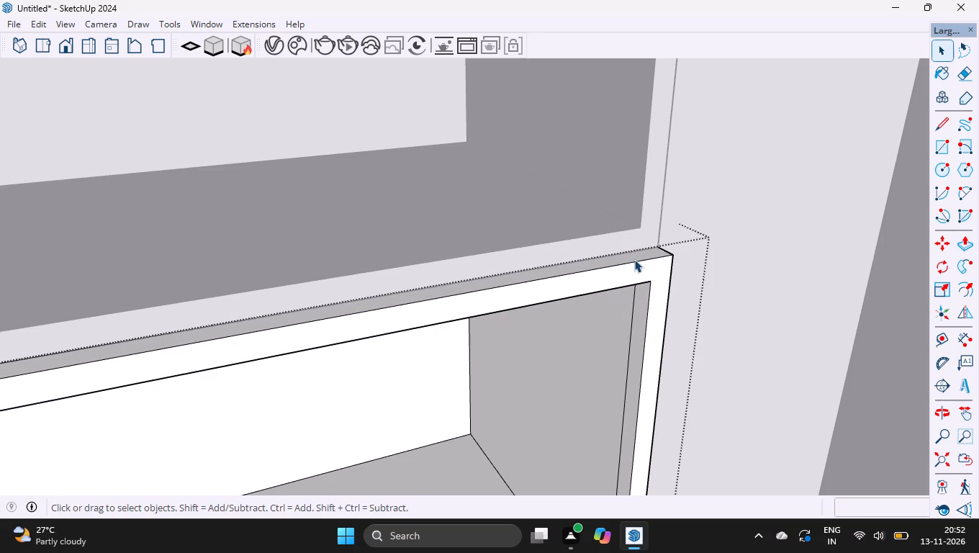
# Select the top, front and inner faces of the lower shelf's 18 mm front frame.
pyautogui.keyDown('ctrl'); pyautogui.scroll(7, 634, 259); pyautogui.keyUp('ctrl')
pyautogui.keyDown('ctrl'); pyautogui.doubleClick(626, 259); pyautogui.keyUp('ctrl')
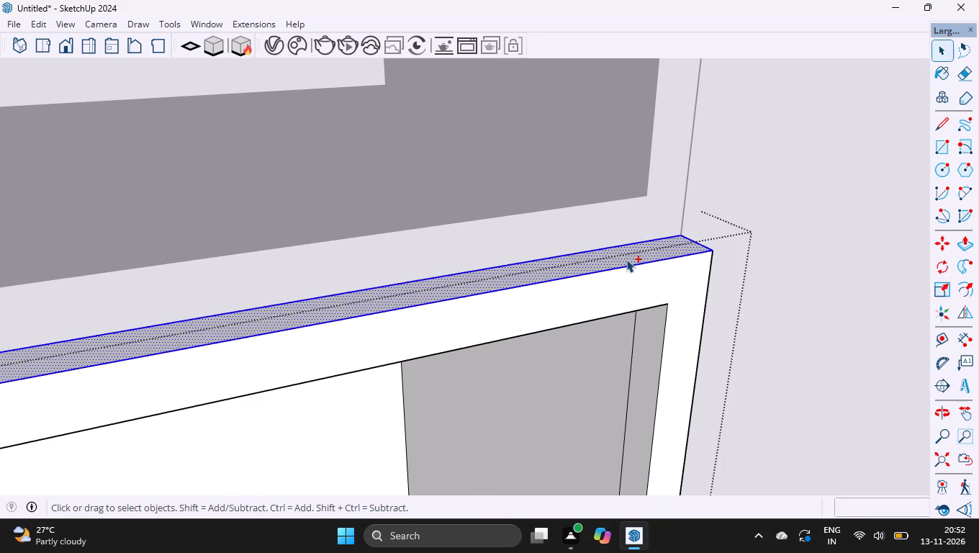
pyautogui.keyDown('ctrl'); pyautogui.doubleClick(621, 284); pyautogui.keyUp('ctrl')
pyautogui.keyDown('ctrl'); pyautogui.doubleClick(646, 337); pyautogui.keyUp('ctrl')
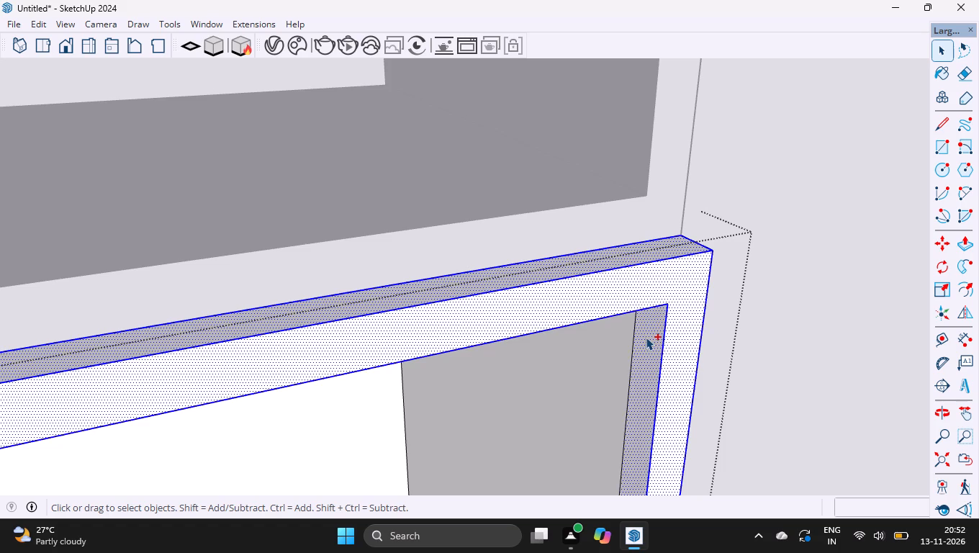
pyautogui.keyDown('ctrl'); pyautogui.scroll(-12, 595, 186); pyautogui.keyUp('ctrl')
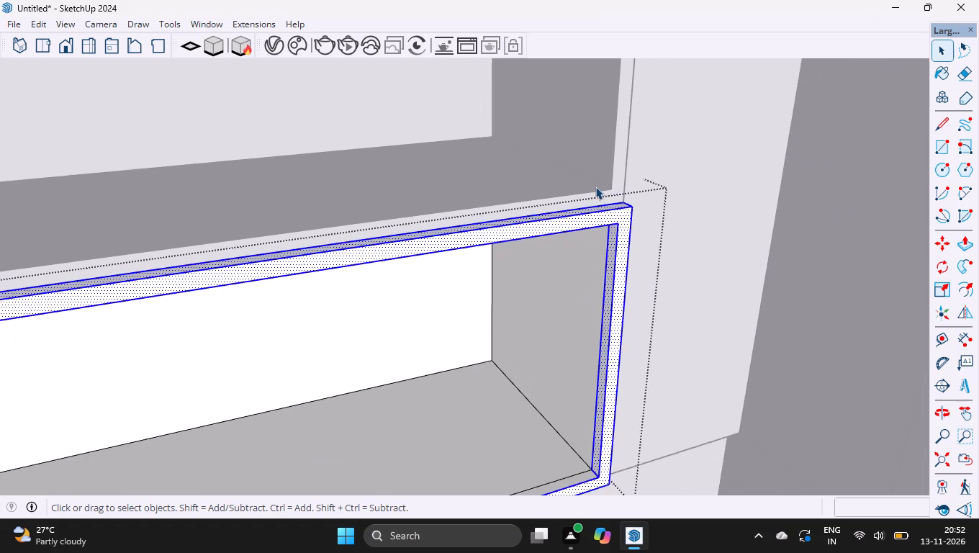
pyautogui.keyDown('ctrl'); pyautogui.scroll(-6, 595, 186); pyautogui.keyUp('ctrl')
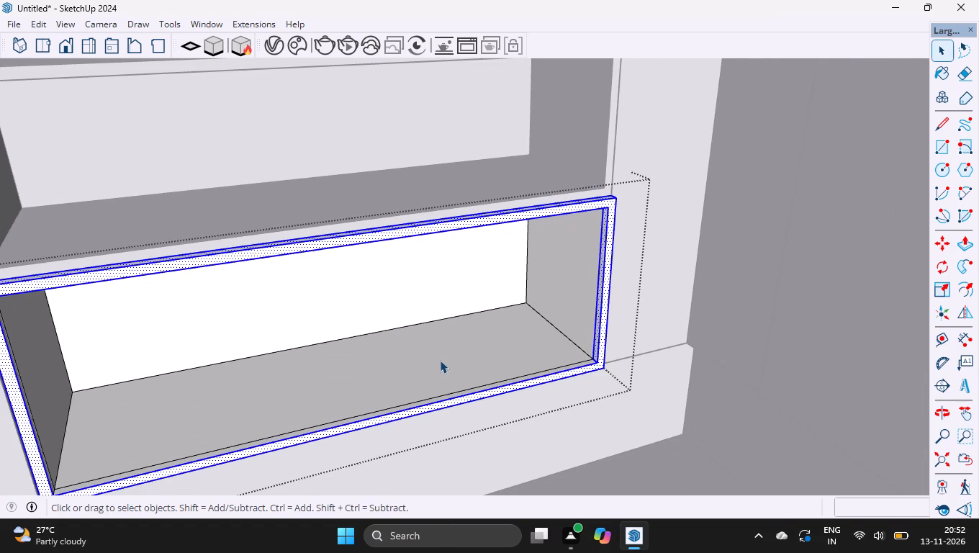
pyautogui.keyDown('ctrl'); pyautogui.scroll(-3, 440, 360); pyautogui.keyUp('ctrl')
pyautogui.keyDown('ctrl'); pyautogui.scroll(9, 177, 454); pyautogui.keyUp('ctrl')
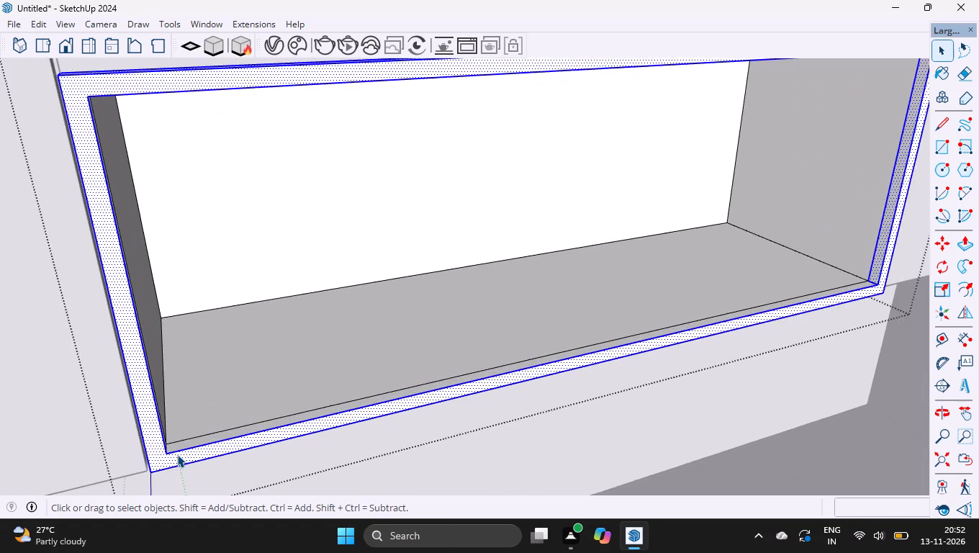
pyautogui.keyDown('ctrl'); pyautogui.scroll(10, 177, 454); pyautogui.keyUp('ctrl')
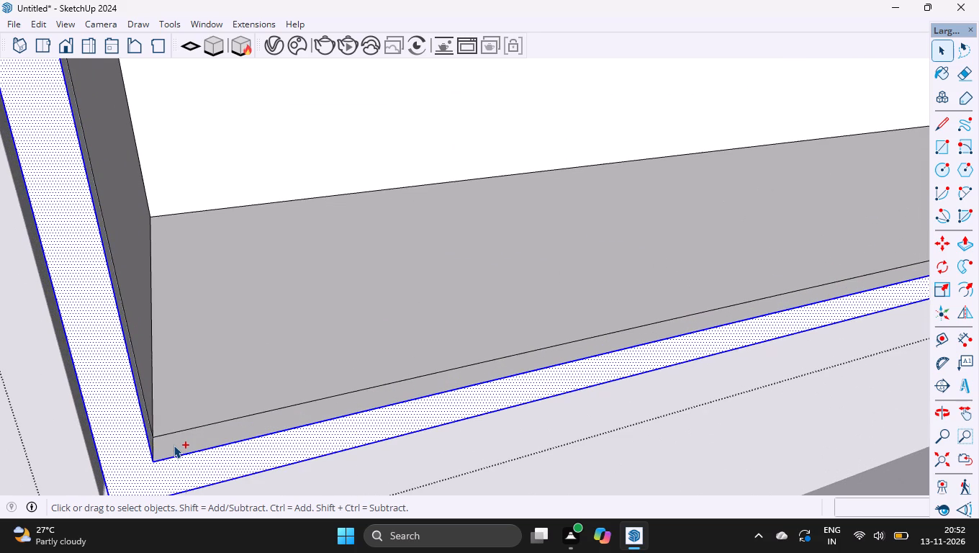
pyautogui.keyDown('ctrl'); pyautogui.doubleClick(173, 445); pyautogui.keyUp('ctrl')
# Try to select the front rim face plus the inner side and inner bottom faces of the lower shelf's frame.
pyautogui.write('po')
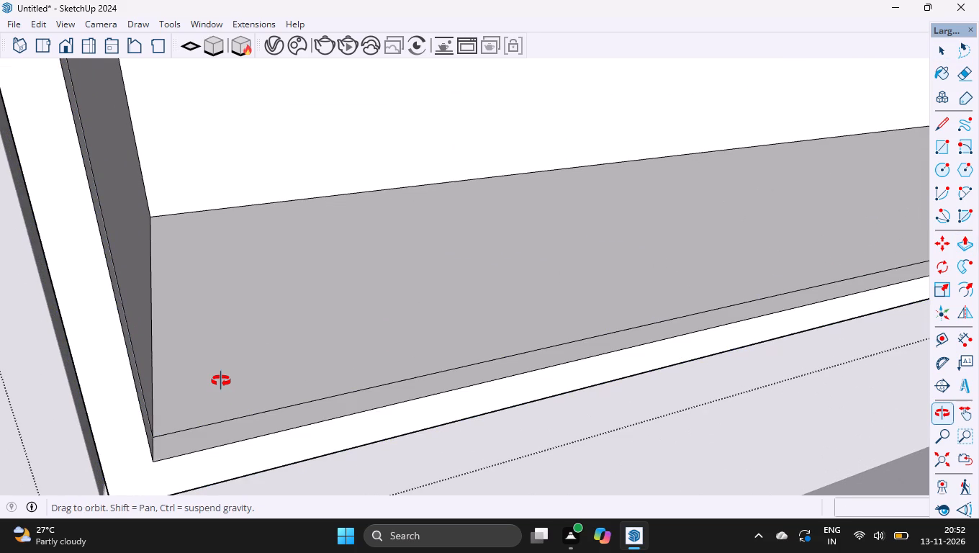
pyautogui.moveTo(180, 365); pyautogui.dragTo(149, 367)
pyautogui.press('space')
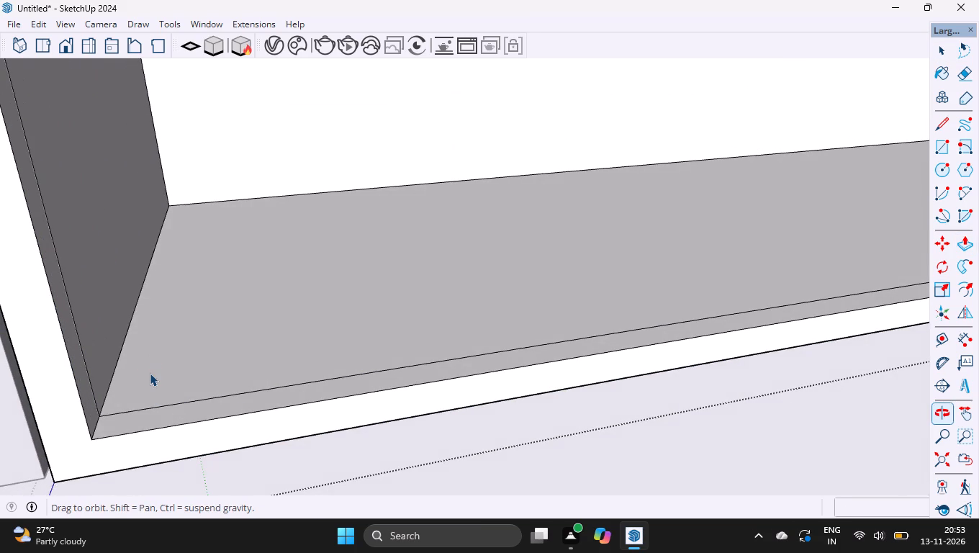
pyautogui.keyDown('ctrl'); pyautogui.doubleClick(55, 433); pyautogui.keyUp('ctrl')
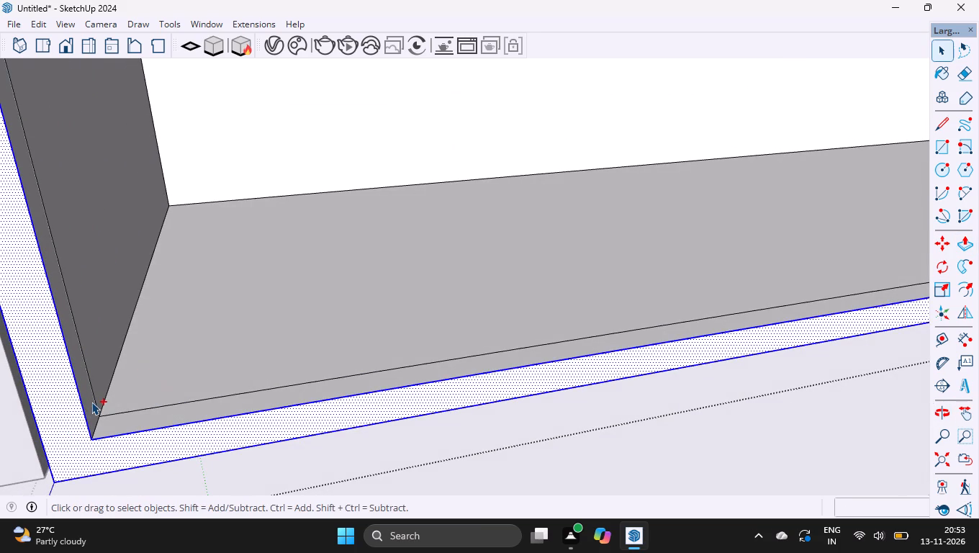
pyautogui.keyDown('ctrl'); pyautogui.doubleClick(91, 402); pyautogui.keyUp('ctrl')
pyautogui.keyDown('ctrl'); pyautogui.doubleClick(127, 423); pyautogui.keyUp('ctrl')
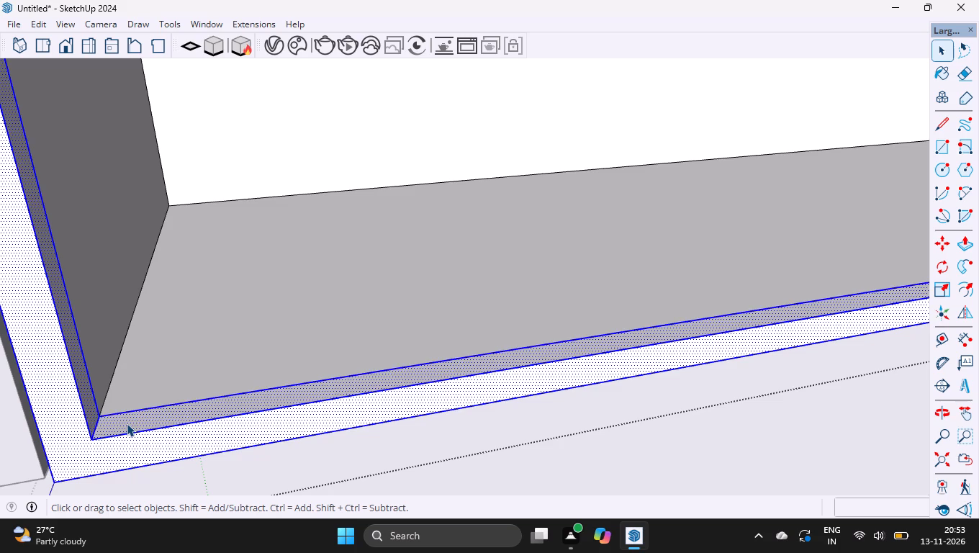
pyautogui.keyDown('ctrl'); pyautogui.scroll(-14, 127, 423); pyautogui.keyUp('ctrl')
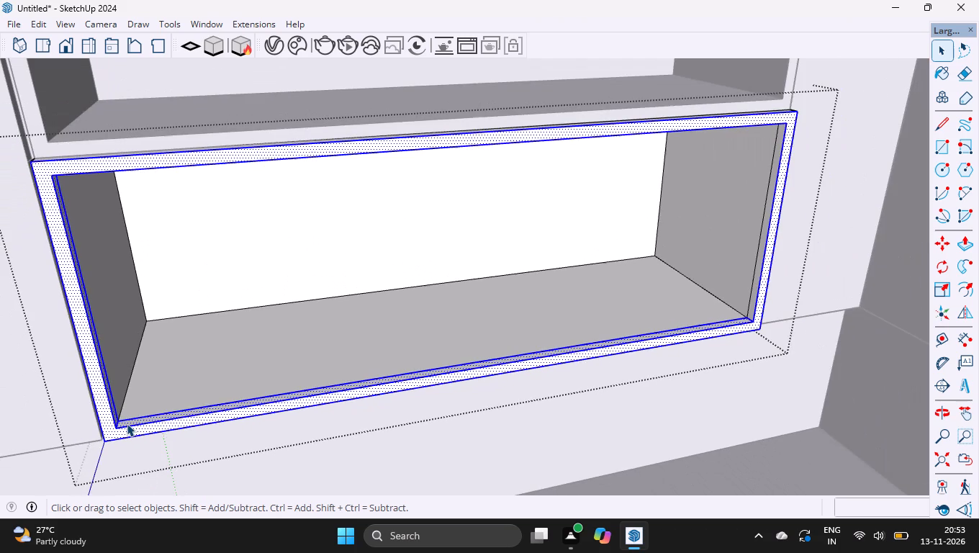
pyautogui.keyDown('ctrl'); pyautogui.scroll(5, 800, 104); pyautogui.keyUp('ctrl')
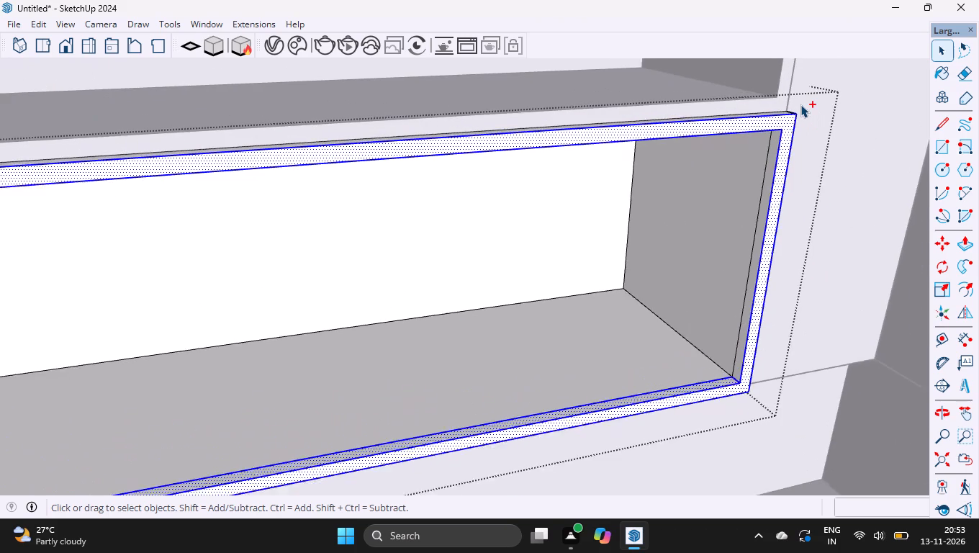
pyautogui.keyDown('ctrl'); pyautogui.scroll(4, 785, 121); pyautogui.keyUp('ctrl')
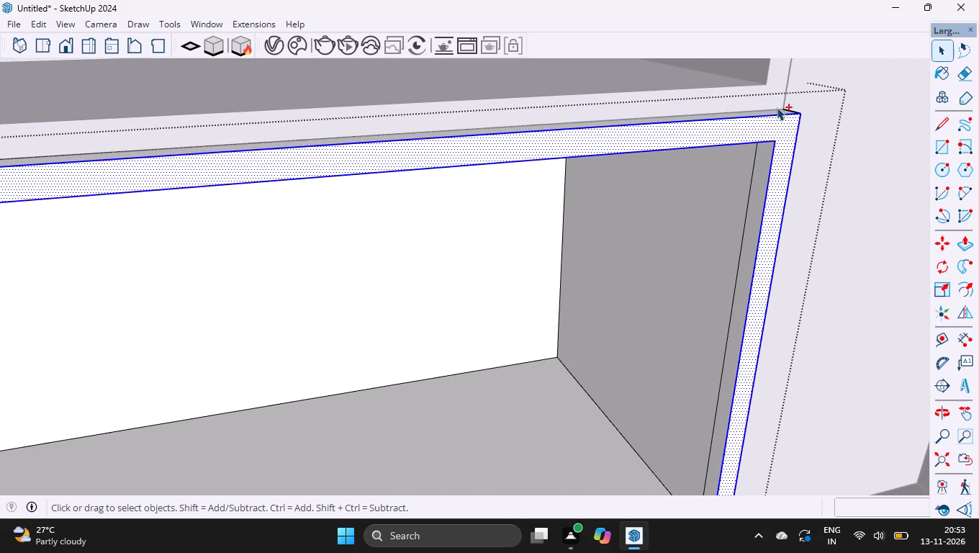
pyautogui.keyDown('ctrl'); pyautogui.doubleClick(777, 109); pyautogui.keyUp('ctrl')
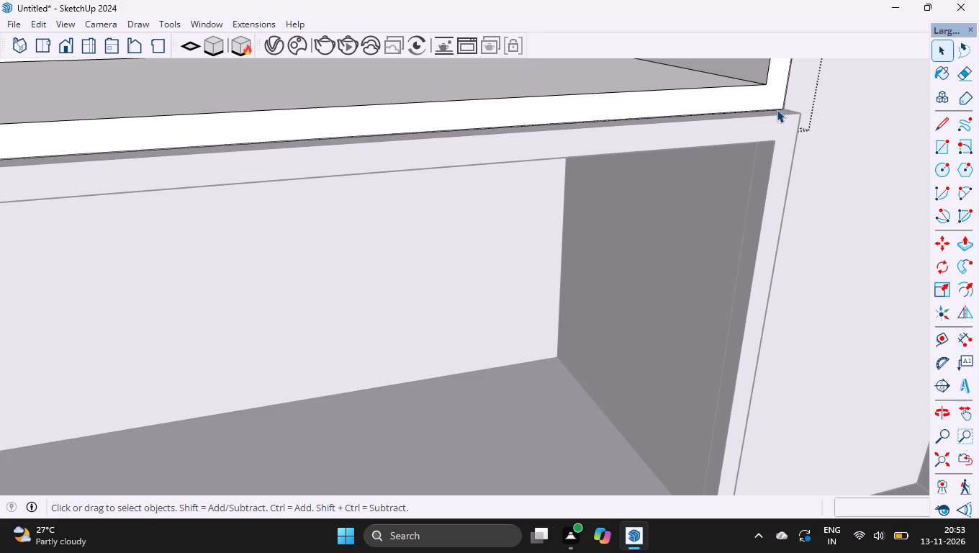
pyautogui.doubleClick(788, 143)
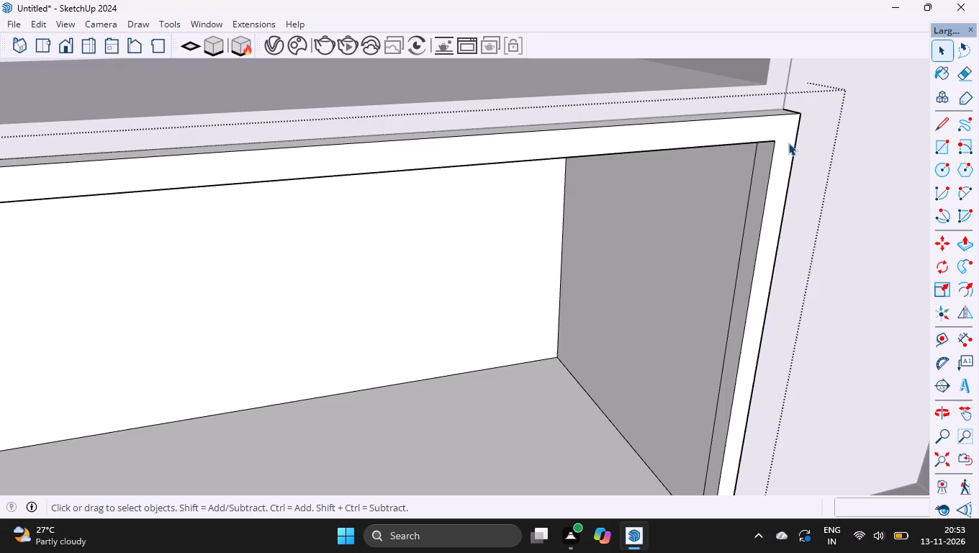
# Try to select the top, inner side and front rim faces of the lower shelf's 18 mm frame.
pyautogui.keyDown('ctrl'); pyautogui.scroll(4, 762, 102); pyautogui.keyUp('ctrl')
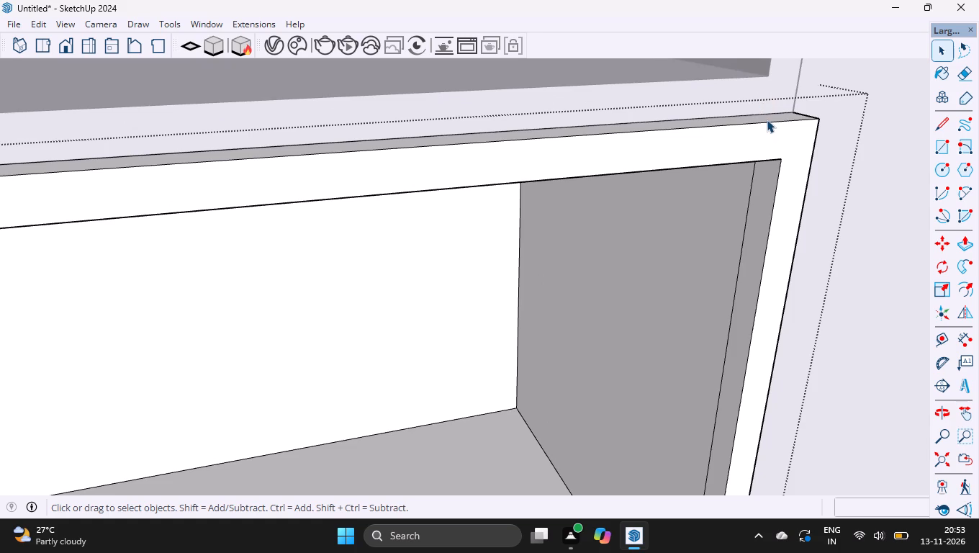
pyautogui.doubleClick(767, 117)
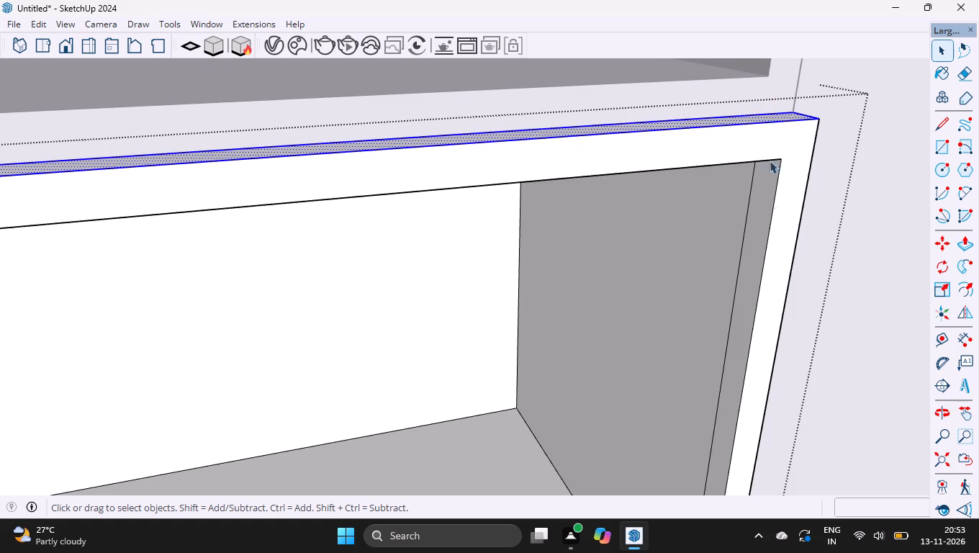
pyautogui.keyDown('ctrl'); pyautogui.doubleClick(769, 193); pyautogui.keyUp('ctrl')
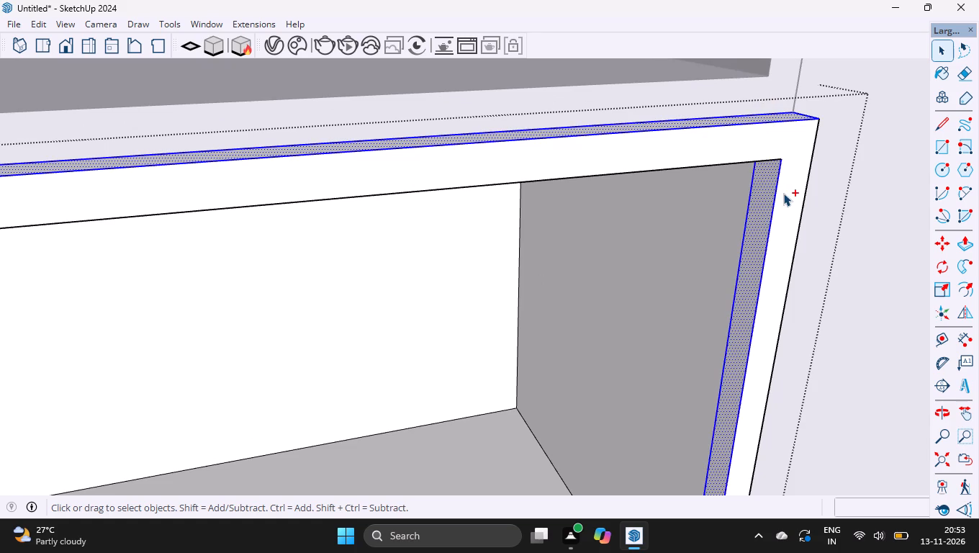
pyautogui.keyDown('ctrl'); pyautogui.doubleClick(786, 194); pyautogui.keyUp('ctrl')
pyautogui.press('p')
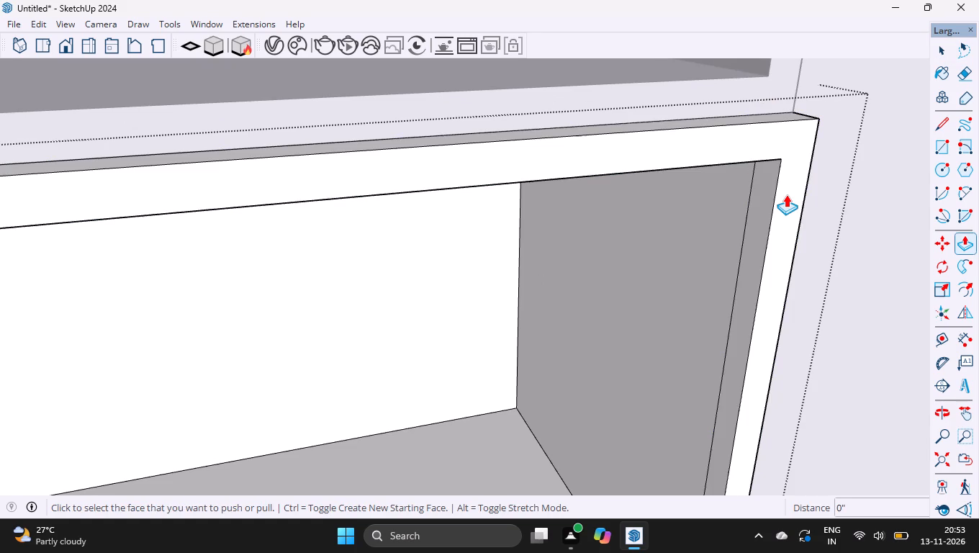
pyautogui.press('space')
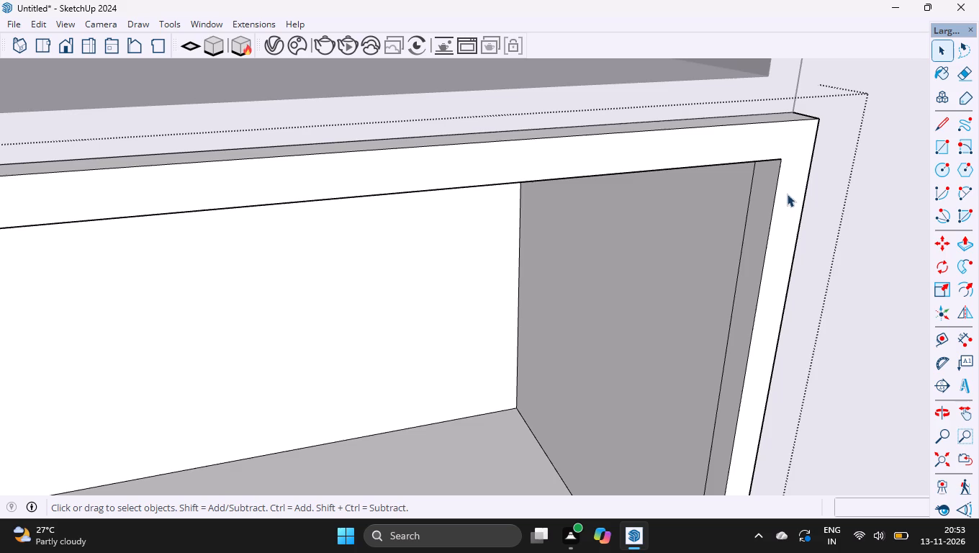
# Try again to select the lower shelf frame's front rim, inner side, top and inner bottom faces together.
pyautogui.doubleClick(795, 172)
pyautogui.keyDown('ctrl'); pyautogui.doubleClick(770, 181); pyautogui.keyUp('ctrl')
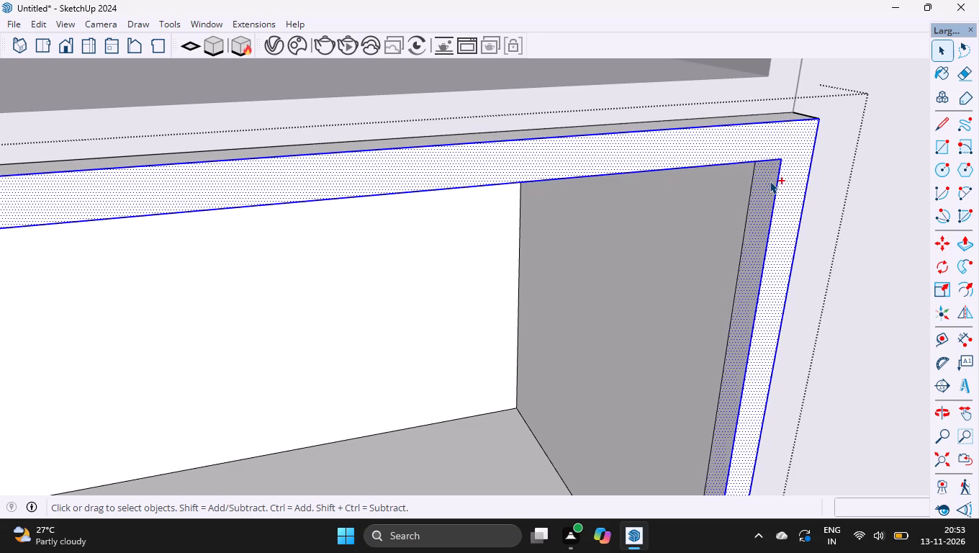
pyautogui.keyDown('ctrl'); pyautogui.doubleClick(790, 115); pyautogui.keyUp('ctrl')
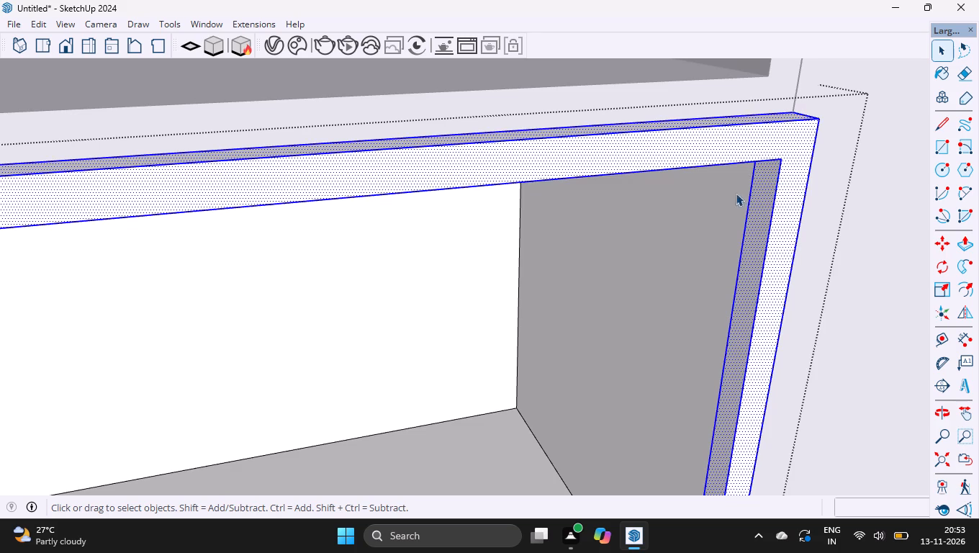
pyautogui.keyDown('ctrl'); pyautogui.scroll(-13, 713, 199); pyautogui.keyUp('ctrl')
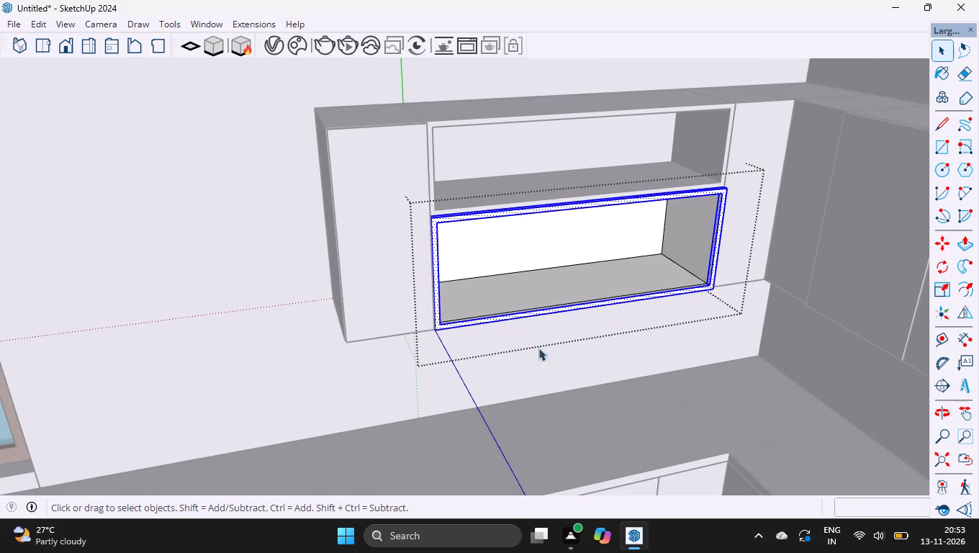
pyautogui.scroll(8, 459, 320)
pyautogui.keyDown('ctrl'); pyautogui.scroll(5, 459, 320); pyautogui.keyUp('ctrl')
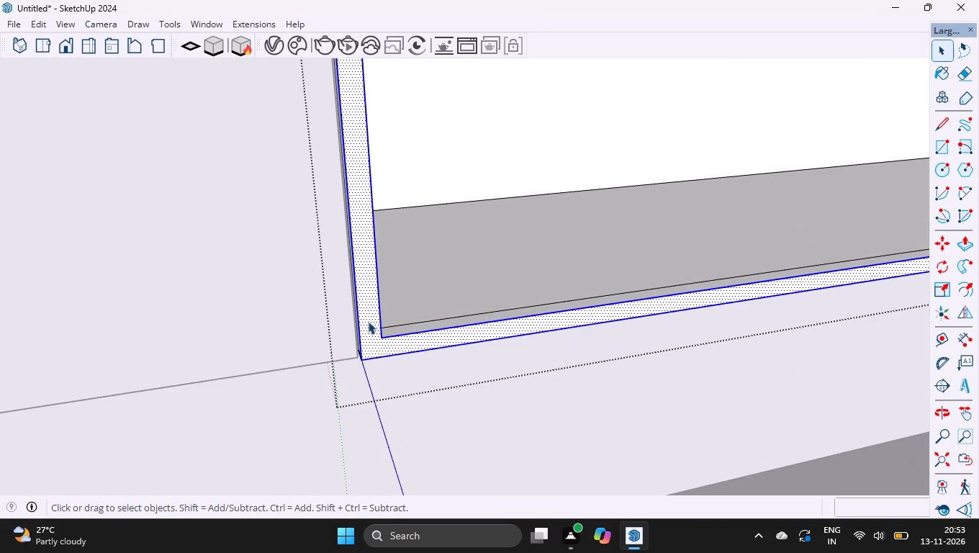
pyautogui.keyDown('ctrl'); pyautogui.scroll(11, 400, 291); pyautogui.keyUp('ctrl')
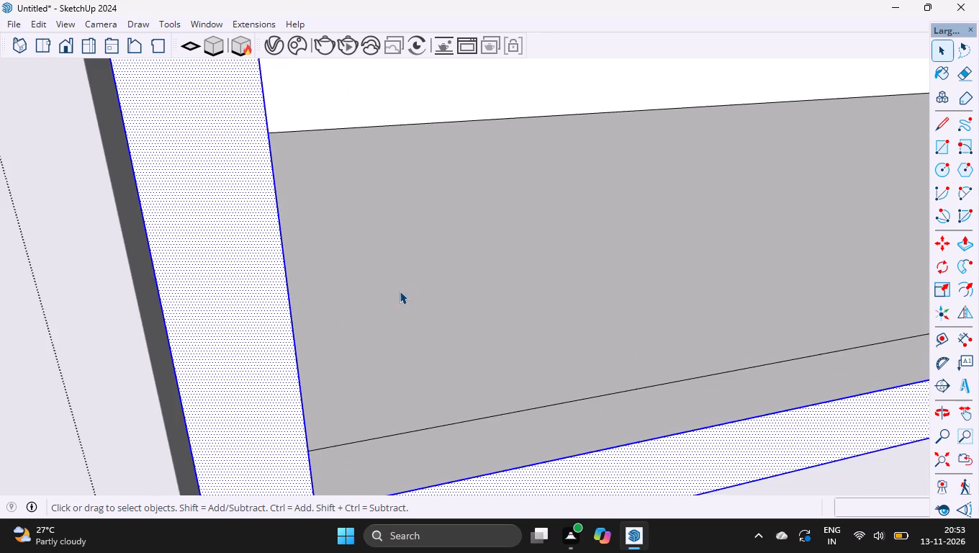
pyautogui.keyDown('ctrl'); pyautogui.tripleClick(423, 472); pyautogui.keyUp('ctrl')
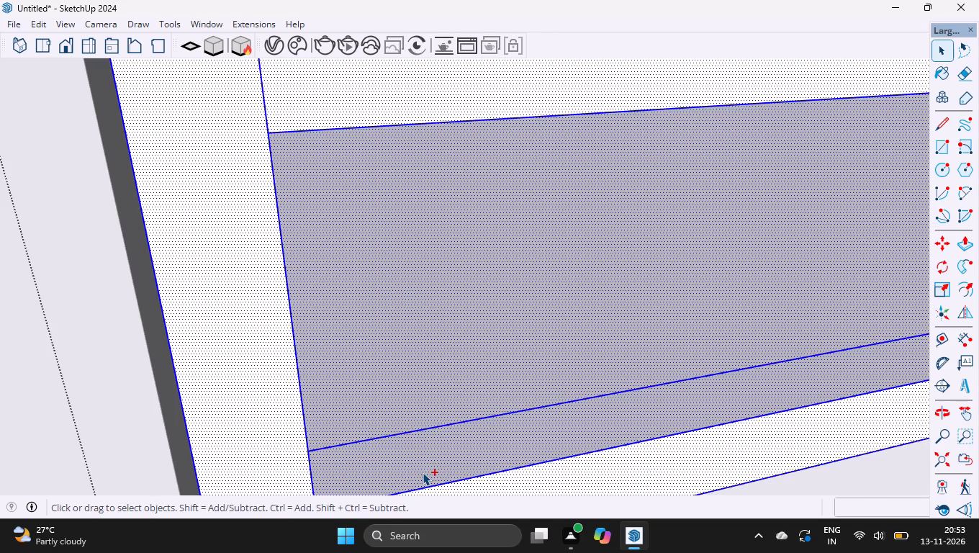
# Select the lower shelf frame's inner bottom face, front rim face and left outer side face.
pyautogui.doubleClick(456, 439)
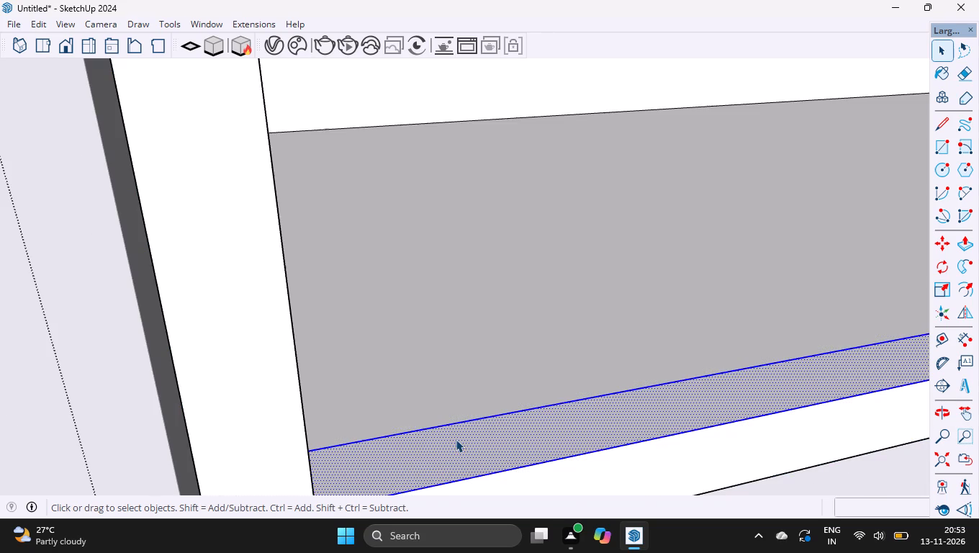
pyautogui.keyDown('ctrl'); pyautogui.doubleClick(261, 419); pyautogui.keyUp('ctrl')
pyautogui.keyDown('ctrl'); pyautogui.scroll(-4, 500, 202); pyautogui.keyUp('ctrl')
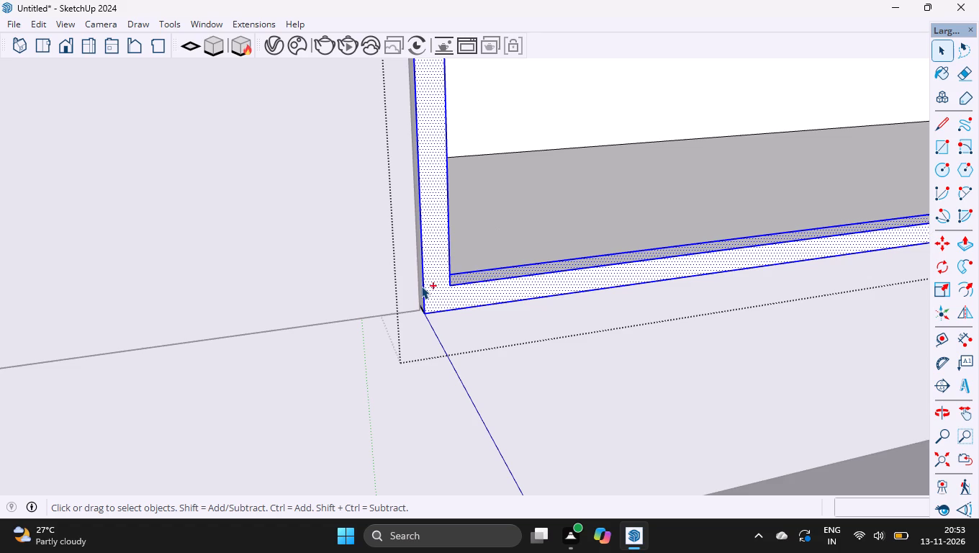
pyautogui.keyDown('ctrl'); pyautogui.scroll(17, 421, 286); pyautogui.keyUp('ctrl')
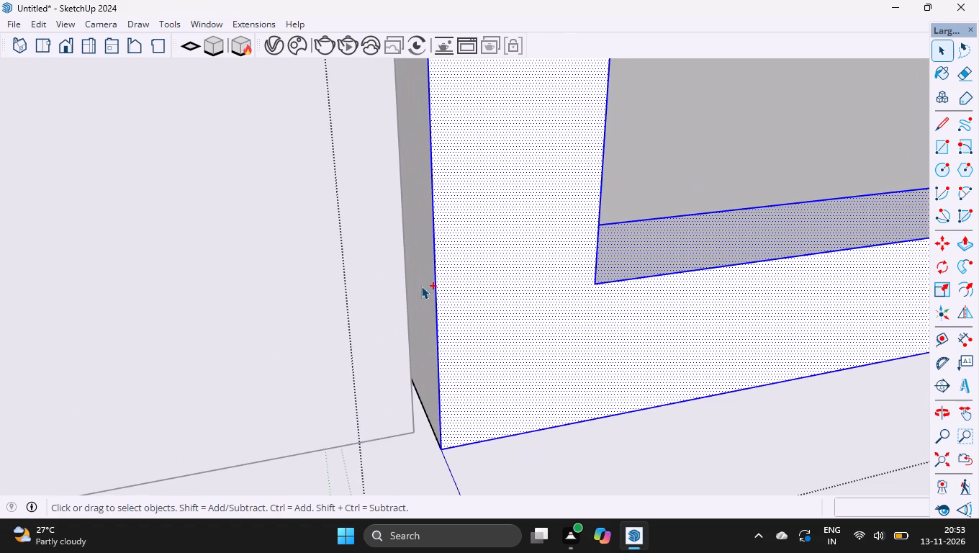
pyautogui.keyDown('ctrl'); pyautogui.doubleClick(425, 299); pyautogui.keyUp('ctrl')
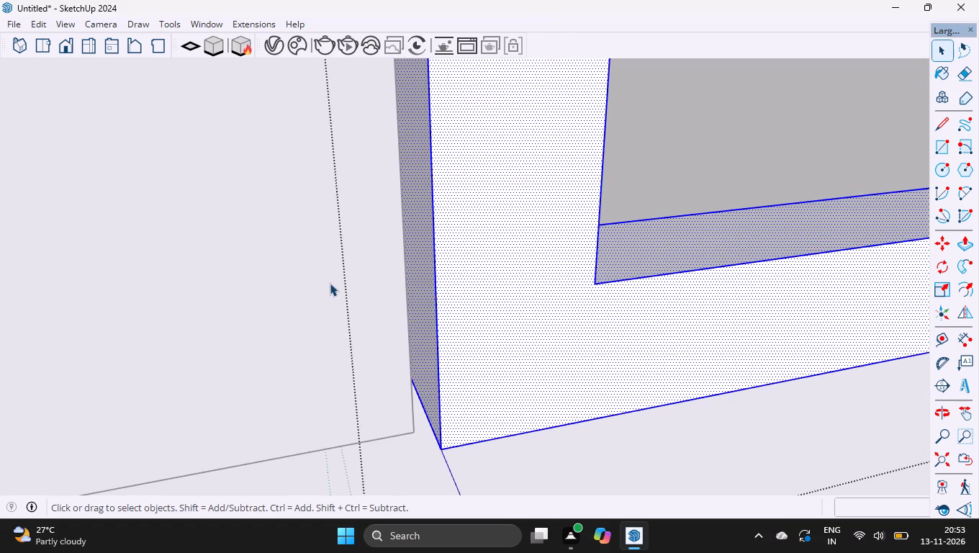
# Add the outer top face of the lower shelf's 18 mm frame, with its edges, to the selection.
pyautogui.keyDown('ctrl'); pyautogui.scroll(-18, 330, 283); pyautogui.keyUp('ctrl')
pyautogui.keyDown('ctrl'); pyautogui.scroll(-6, 330, 283); pyautogui.keyUp('ctrl')
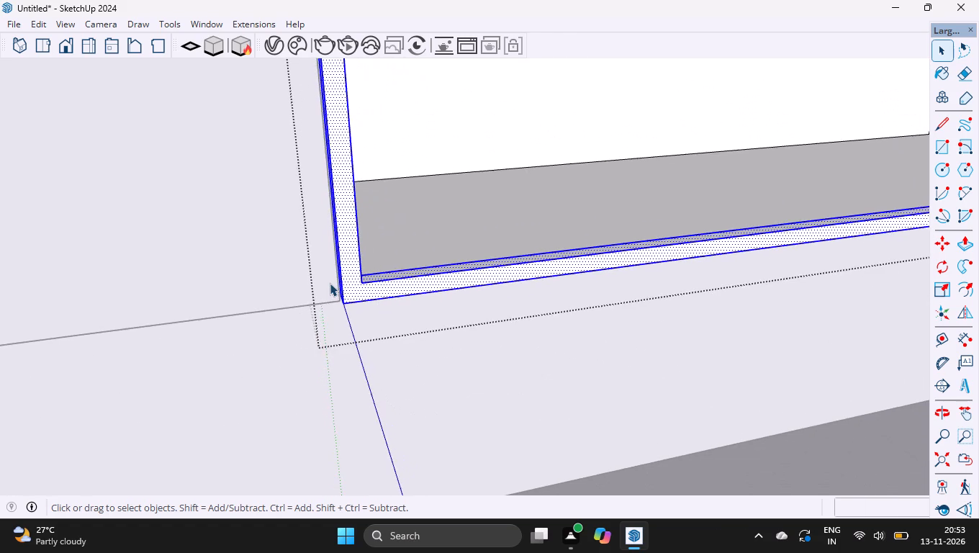
pyautogui.keyDown('ctrl'); pyautogui.scroll(-13, 330, 283); pyautogui.keyUp('ctrl')
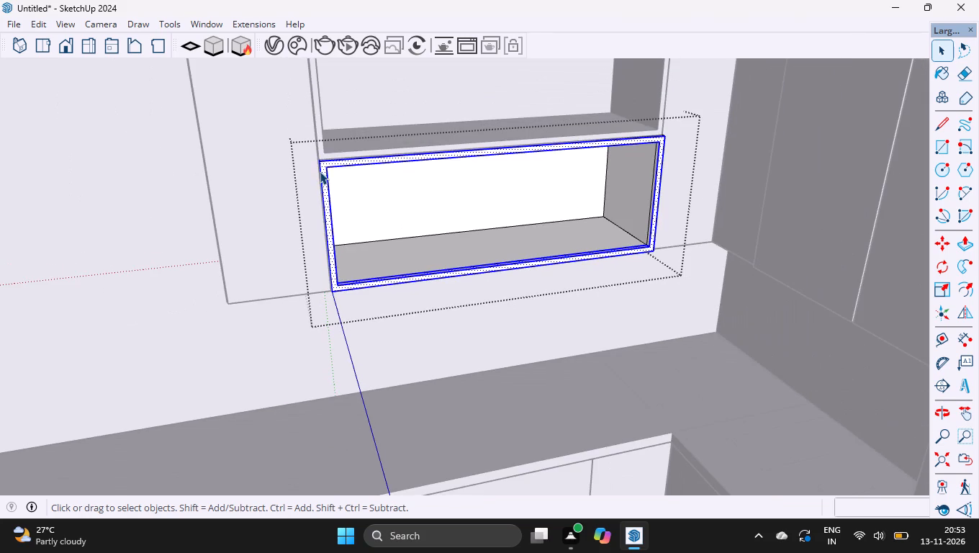
pyautogui.keyDown('ctrl'); pyautogui.scroll(11, 343, 153); pyautogui.keyUp('ctrl')
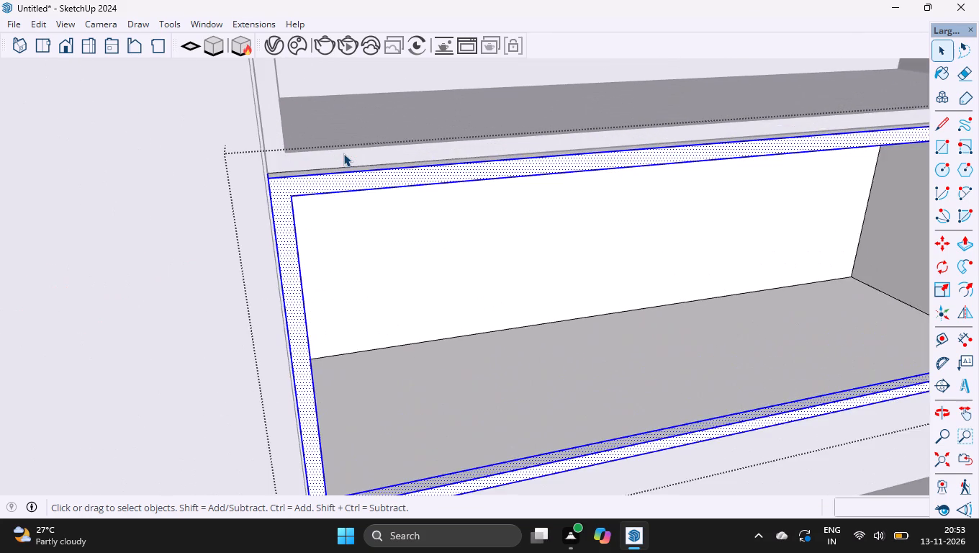
pyautogui.keyDown('ctrl'); pyautogui.scroll(12, 343, 153); pyautogui.keyUp('ctrl')
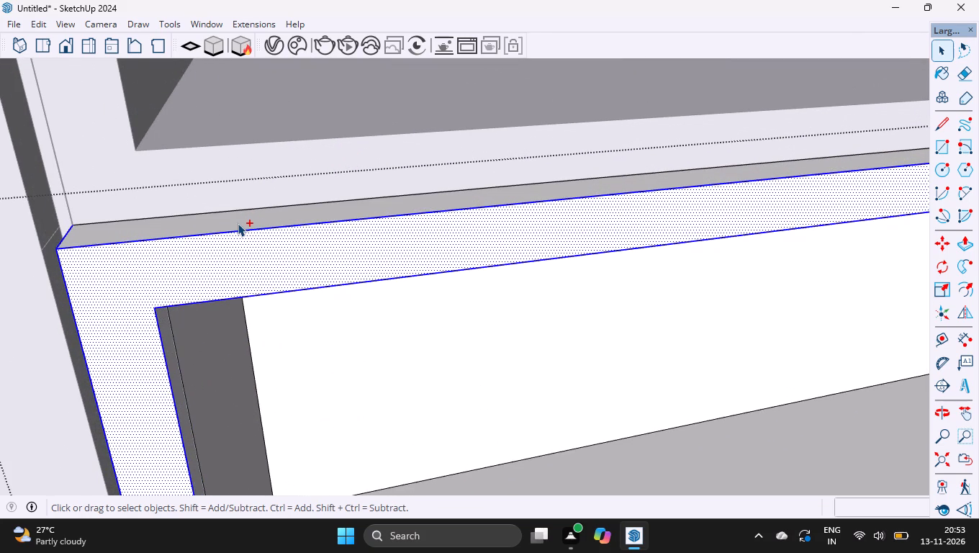
pyautogui.keyDown('ctrl'); pyautogui.doubleClick(238, 223); pyautogui.keyUp('ctrl')
# Add the right inner side face of the lower shelf's frame, with its edges, to the selection.
pyautogui.keyDown('ctrl'); pyautogui.scroll(-10, 155, 127); pyautogui.keyUp('ctrl')
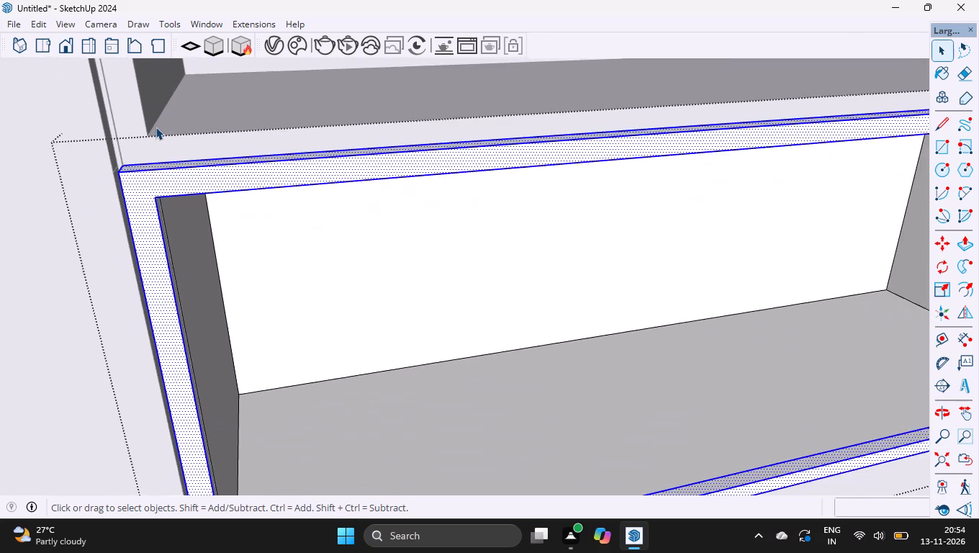
pyautogui.keyDown('ctrl'); pyautogui.scroll(-10, 155, 127); pyautogui.keyUp('ctrl')
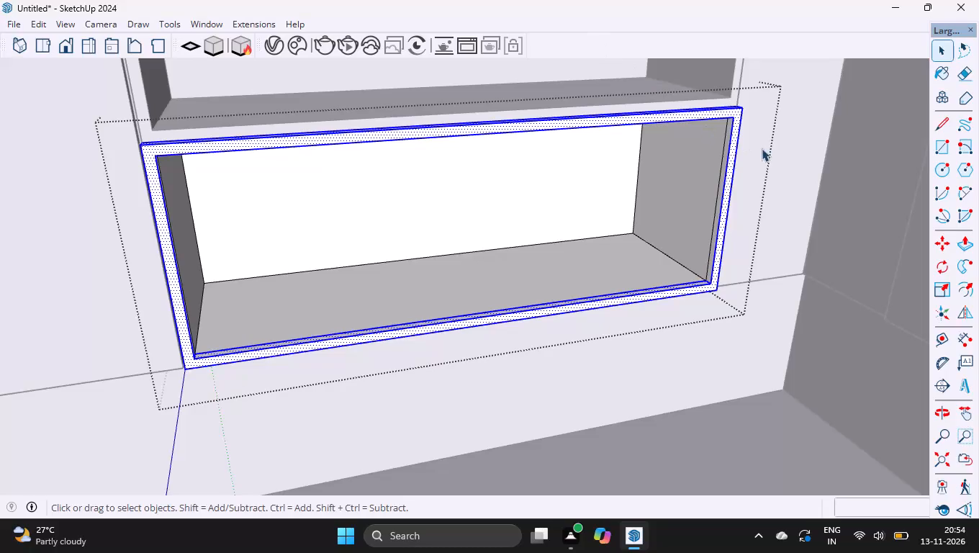
pyautogui.keyDown('ctrl'); pyautogui.scroll(8, 742, 125); pyautogui.keyUp('ctrl')
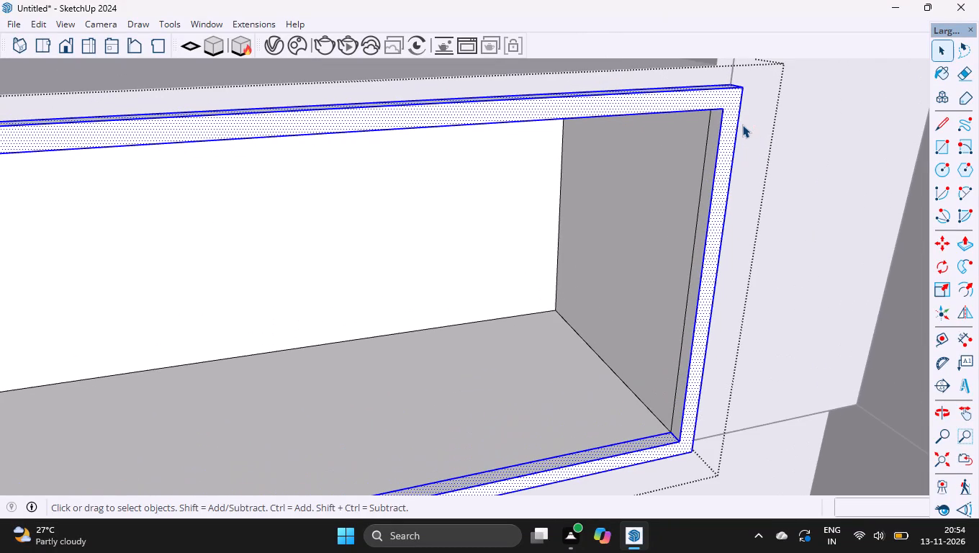
pyautogui.keyDown('ctrl'); pyautogui.scroll(6, 723, 134); pyautogui.keyUp('ctrl')
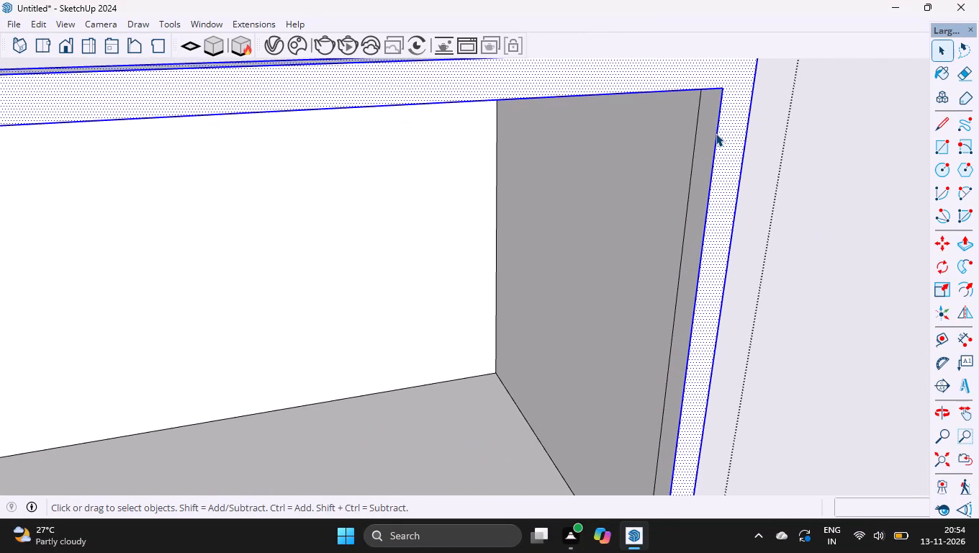
pyautogui.keyDown('ctrl'); pyautogui.scroll(4, 716, 133); pyautogui.keyUp('ctrl')
pyautogui.keyDown('ctrl'); pyautogui.doubleClick(700, 133); pyautogui.keyUp('ctrl')
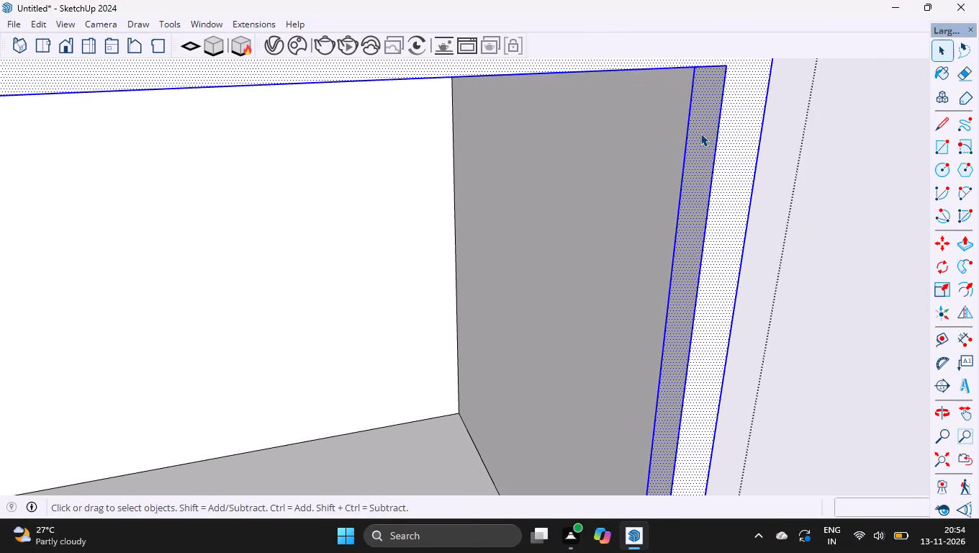
# Add the frame's right outer side face and left inner side face to the lower shelf frame selection.
pyautogui.press('o')
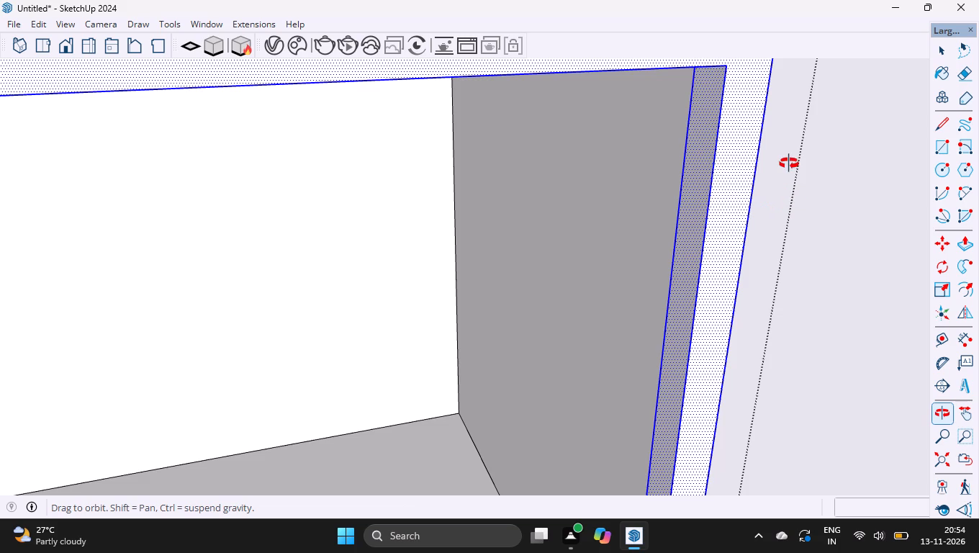
pyautogui.moveTo(785, 155); pyautogui.dragTo(577, 210)
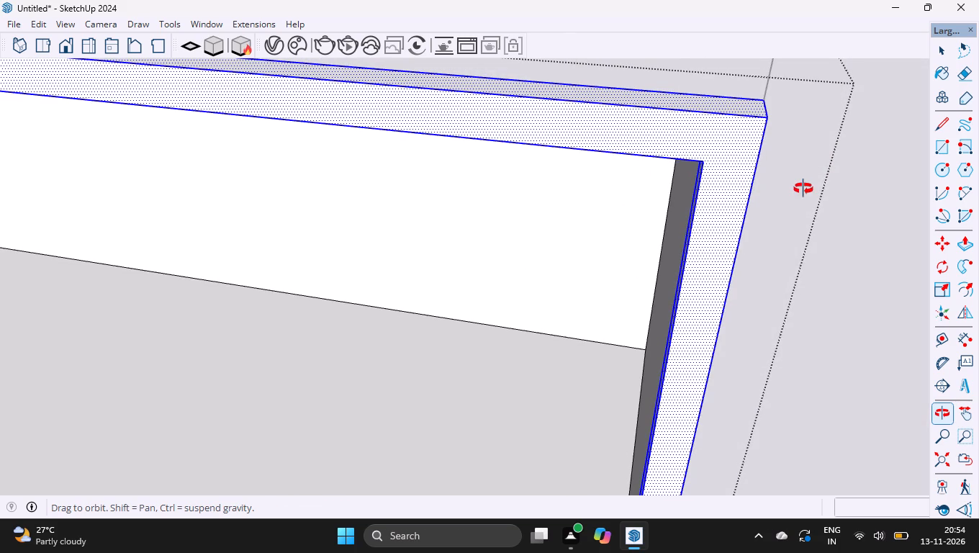
pyautogui.moveTo(796, 197); pyautogui.dragTo(682, 123)
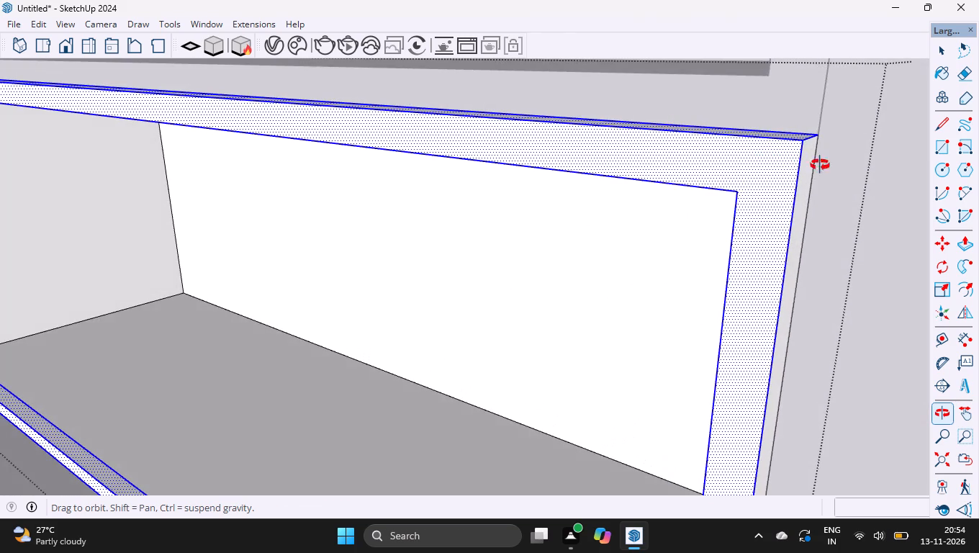
pyautogui.keyDown('ctrl'); pyautogui.scroll(6, 811, 174); pyautogui.keyUp('ctrl')
pyautogui.press('space')
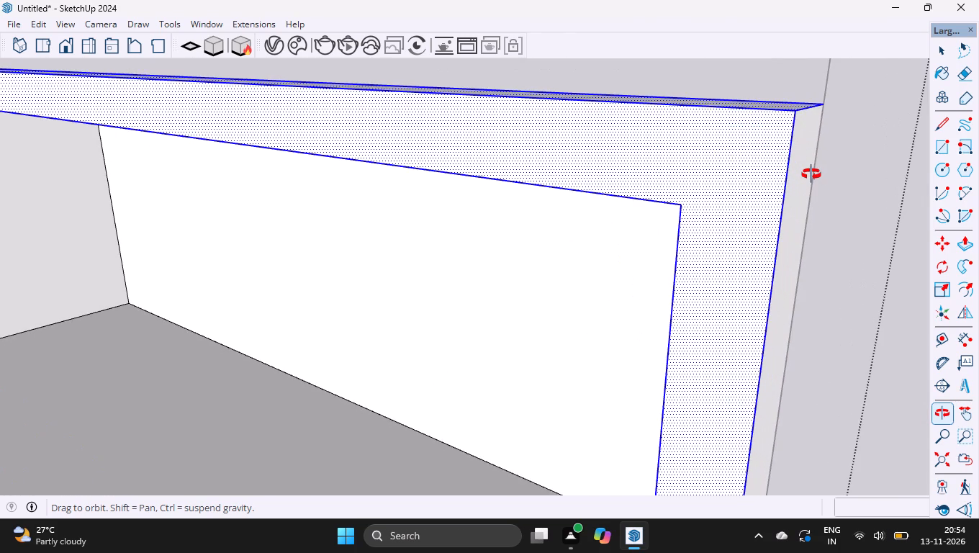
pyautogui.keyDown('ctrl'); pyautogui.doubleClick(800, 177); pyautogui.keyUp('ctrl')
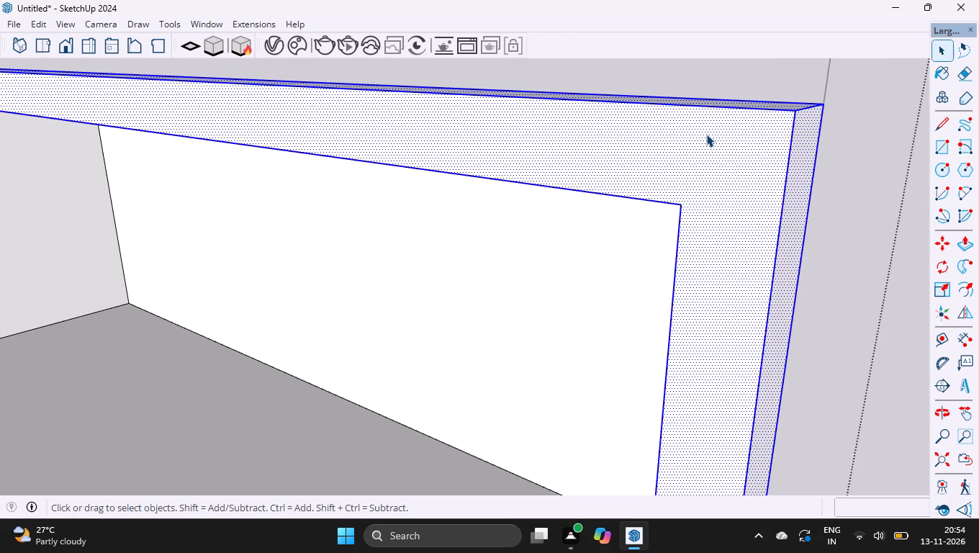
pyautogui.keyDown('ctrl'); pyautogui.scroll(-14, 706, 134); pyautogui.keyUp('ctrl')
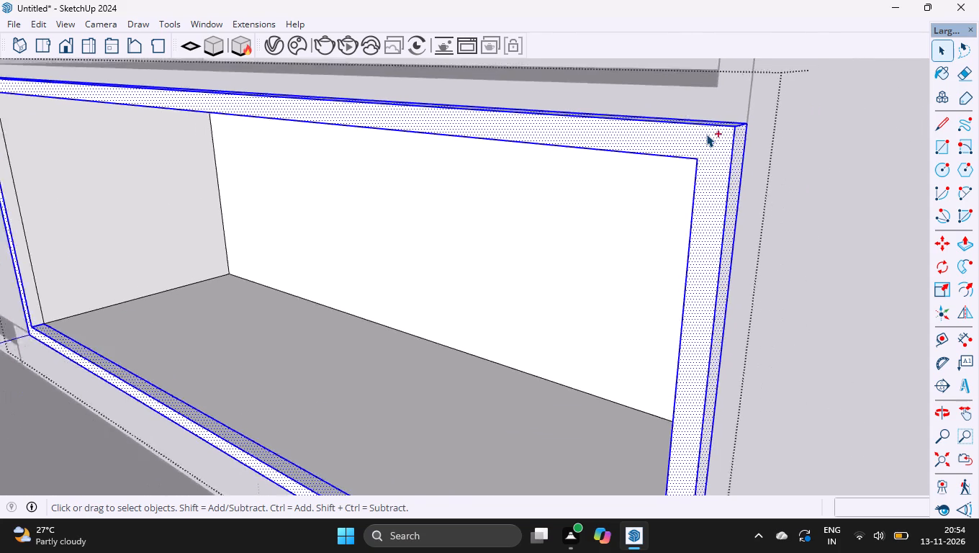
pyautogui.keyDown('ctrl'); pyautogui.scroll(-2, 706, 134); pyautogui.keyUp('ctrl')
pyautogui.keyDown('ctrl'); pyautogui.scroll(7, 93, 163); pyautogui.keyUp('ctrl')
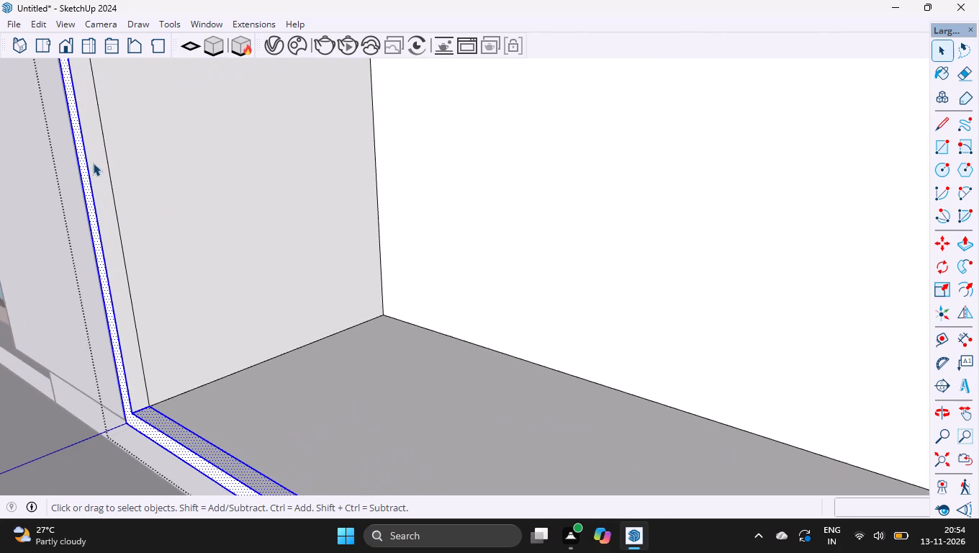
pyautogui.keyDown('ctrl'); pyautogui.doubleClick(94, 166); pyautogui.keyUp('ctrl')
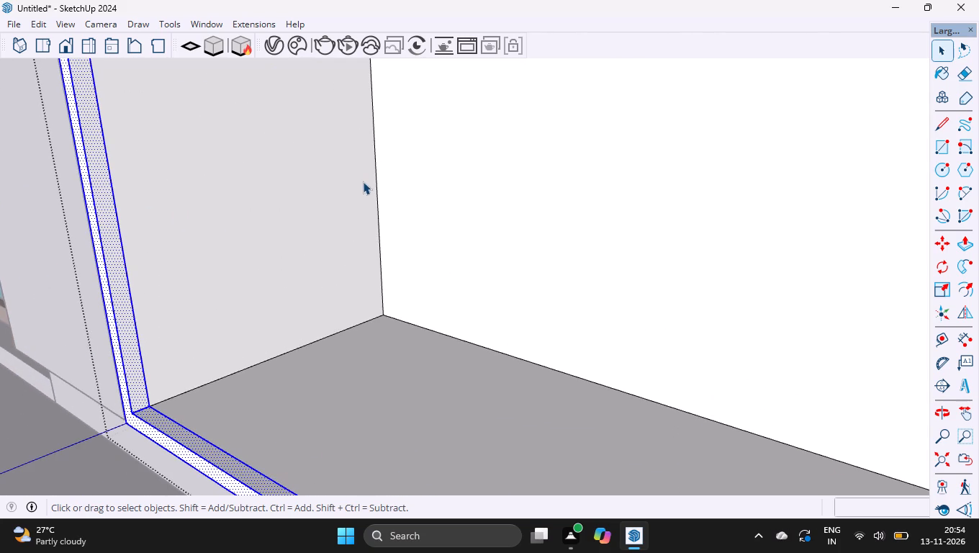
# Add the frame's inner top face and outer bottom face to the lower shelf frame selection.
pyautogui.keyDown('ctrl'); pyautogui.scroll(-9, 363, 181); pyautogui.keyUp('ctrl')
pyautogui.press('o')
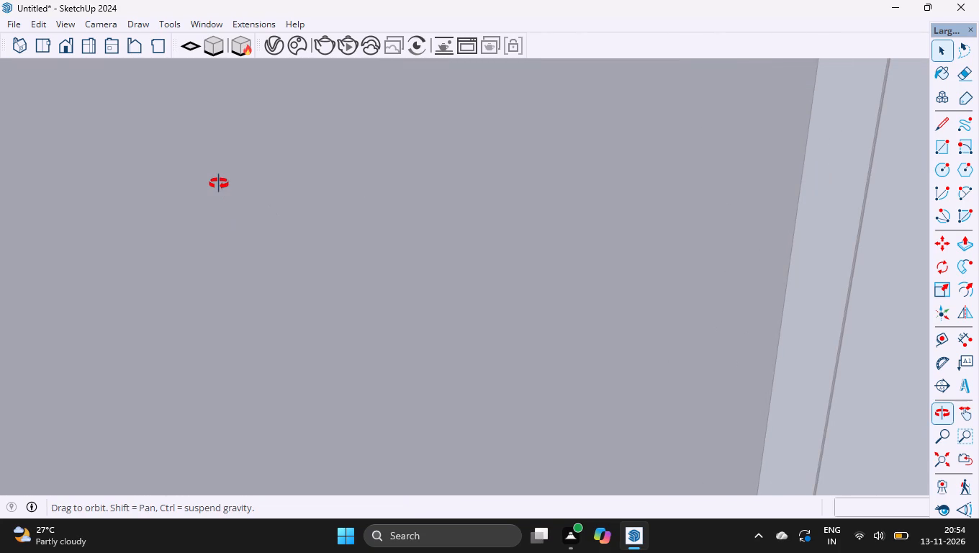
pyautogui.moveTo(269, 266); pyautogui.dragTo(549, 306)
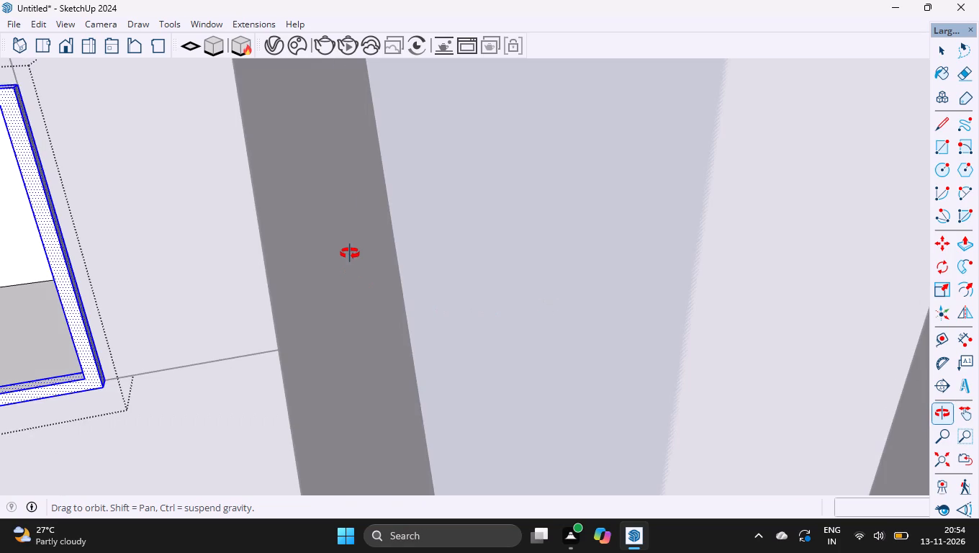
pyautogui.click(350, 253)
pyautogui.moveTo(350, 253); pyautogui.dragTo(457, 246)
pyautogui.keyDown('ctrl'); pyautogui.scroll(-5, 189, 327); pyautogui.keyUp('ctrl')
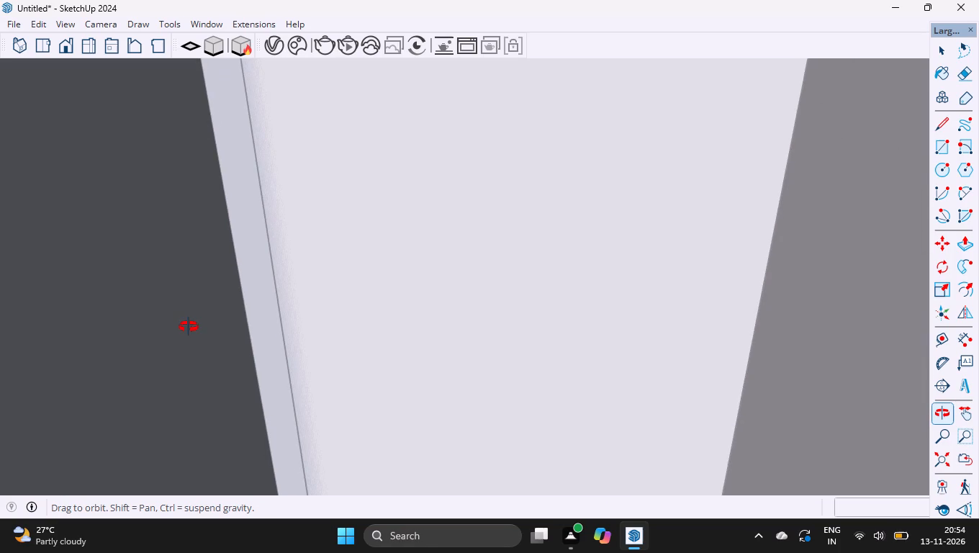
pyautogui.moveTo(217, 259); pyautogui.dragTo(426, 279)
pyautogui.keyDown('ctrl'); pyautogui.scroll(-9, 207, 328); pyautogui.keyUp('ctrl')
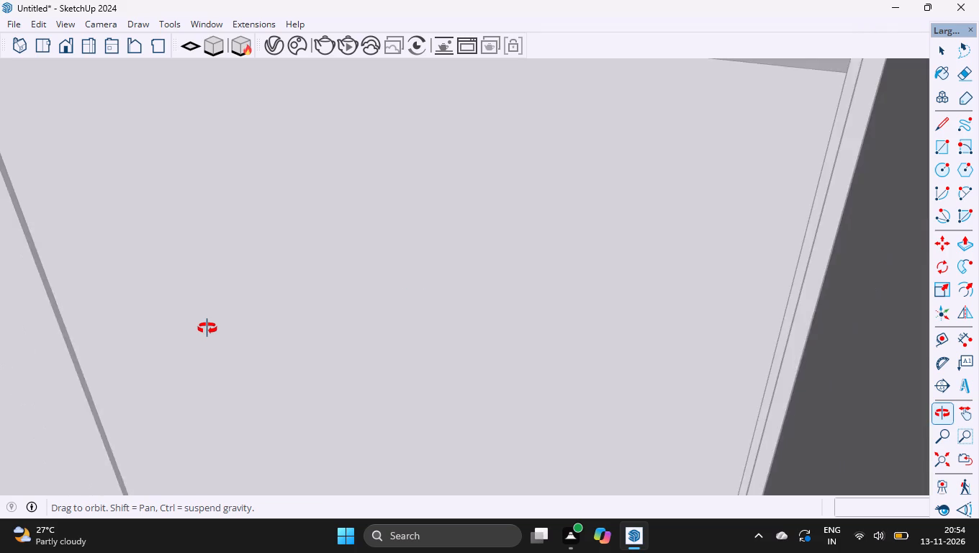
pyautogui.keyDown('ctrl'); pyautogui.scroll(-7, 207, 328); pyautogui.keyUp('ctrl')
pyautogui.moveTo(207, 328); pyautogui.dragTo(140, 231)
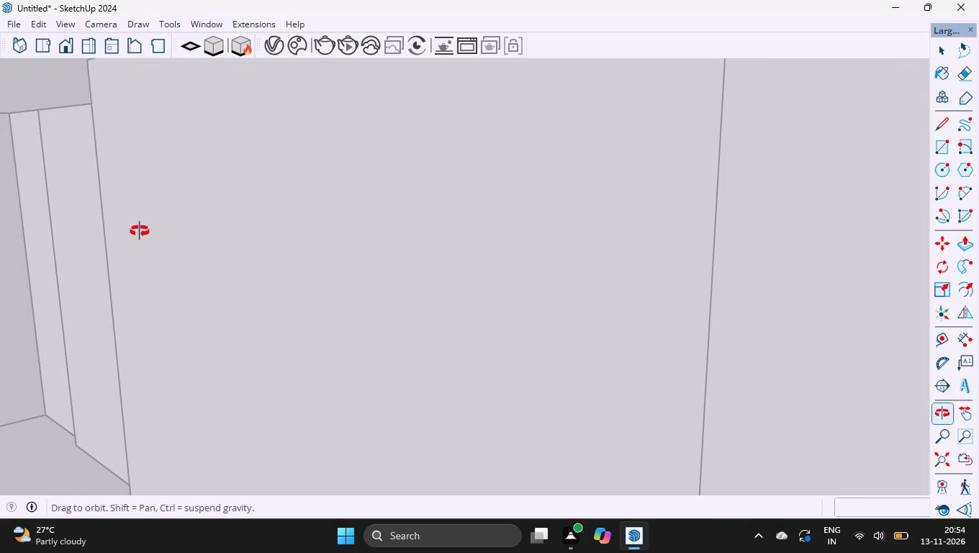
pyautogui.keyDown('ctrl'); pyautogui.scroll(-15, 212, 266); pyautogui.keyUp('ctrl')
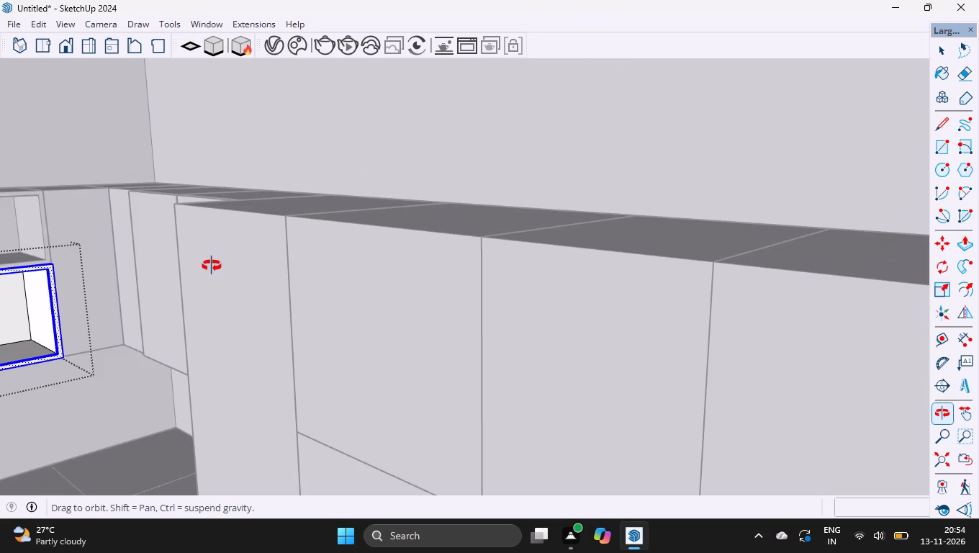
pyautogui.moveTo(263, 236); pyautogui.dragTo(230, 255)
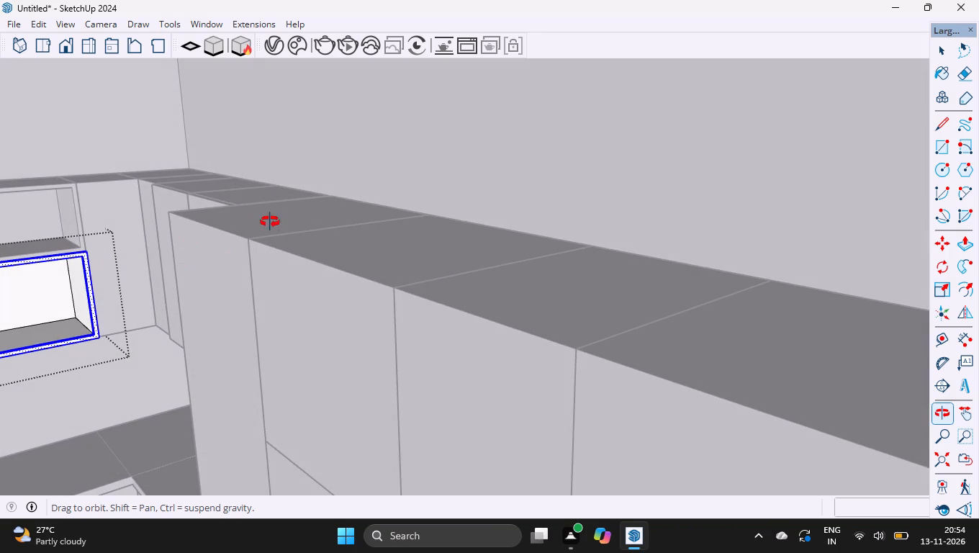
pyautogui.moveTo(281, 222); pyautogui.dragTo(192, 269)
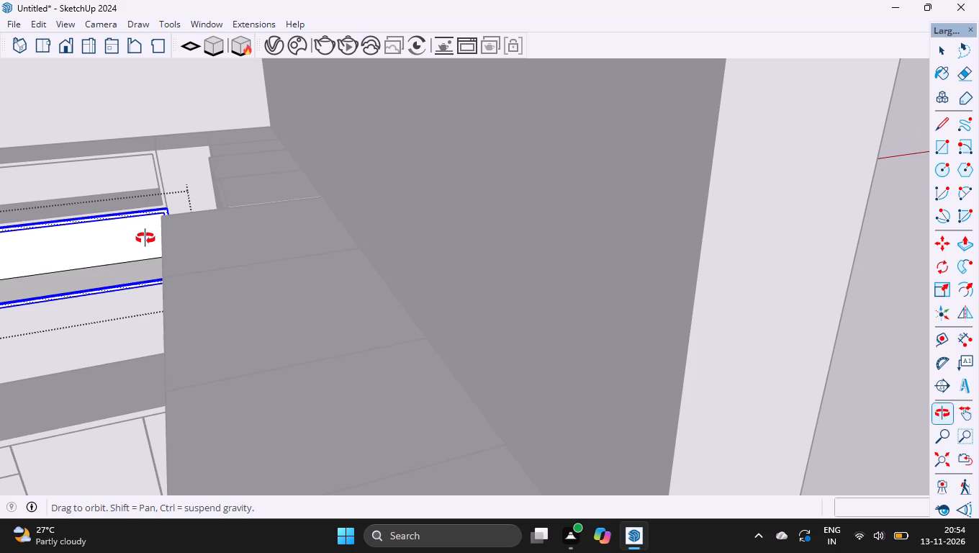
pyautogui.keyDown('ctrl'); pyautogui.scroll(-5, 244, 197); pyautogui.keyUp('ctrl')
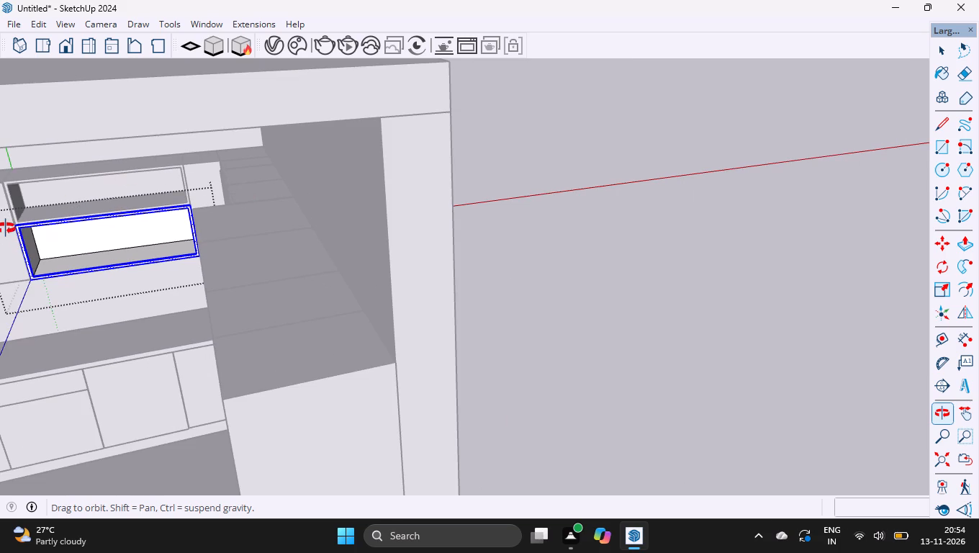
pyautogui.keyDown('ctrl'); pyautogui.scroll(4, 6, 228); pyautogui.keyUp('ctrl')
pyautogui.scroll(-6, 6, 228)
pyautogui.keyDown('ctrl'); pyautogui.scroll(15, 6, 228); pyautogui.keyUp('ctrl')
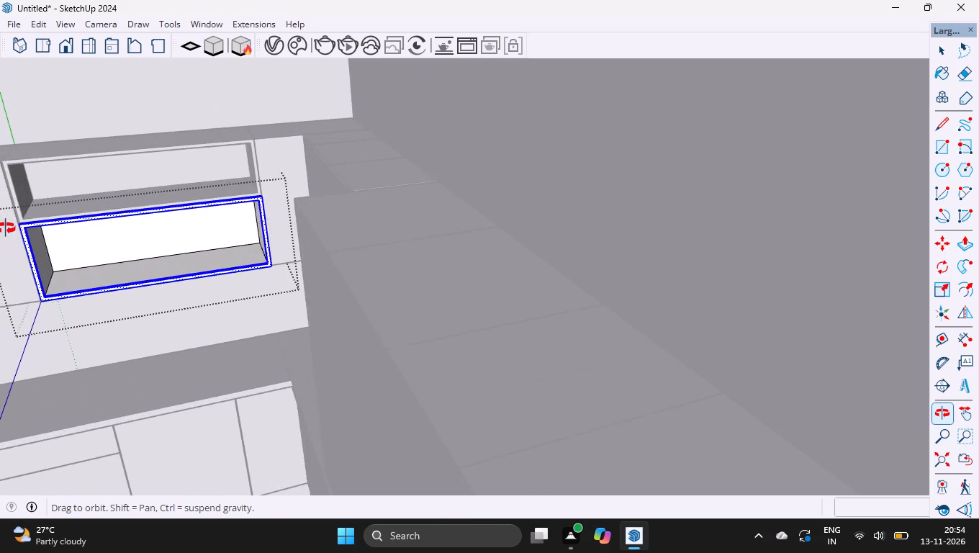
pyautogui.keyDown('ctrl'); pyautogui.scroll(18, 6, 228); pyautogui.keyUp('ctrl')
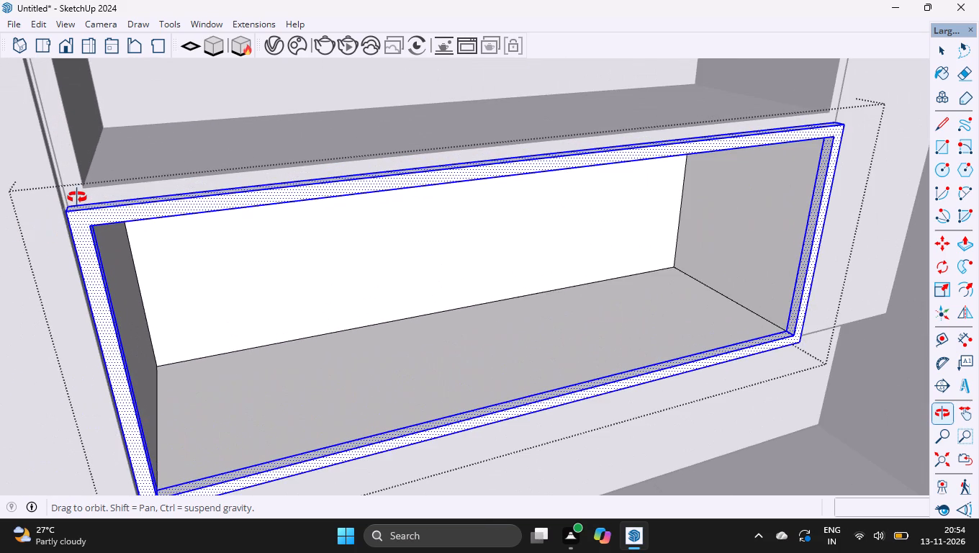
pyautogui.moveTo(77, 197); pyautogui.dragTo(0, 62)
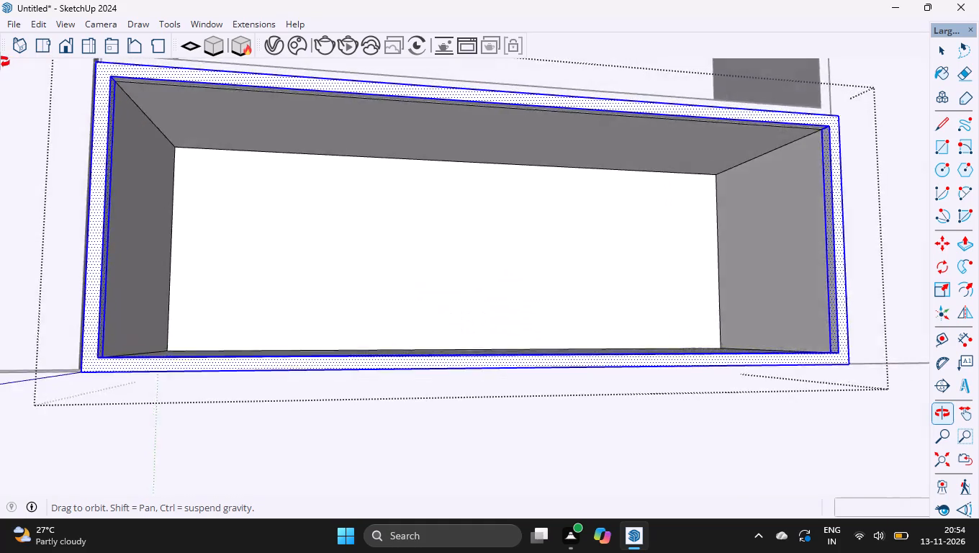
pyautogui.moveTo(0, 62); pyautogui.dragTo(52, 0)
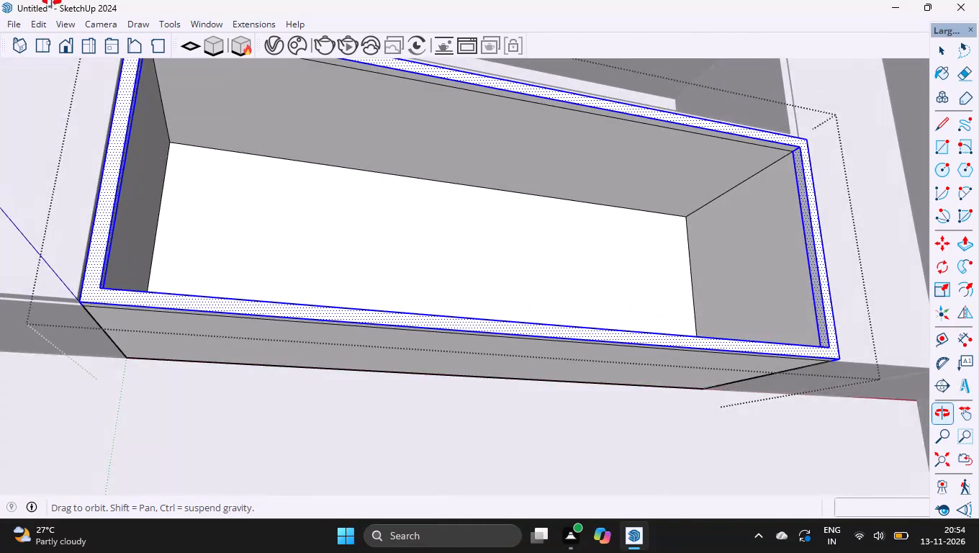
pyautogui.moveTo(52, 0); pyautogui.dragTo(48, 0)
pyautogui.moveTo(189, 274); pyautogui.dragTo(171, 200)
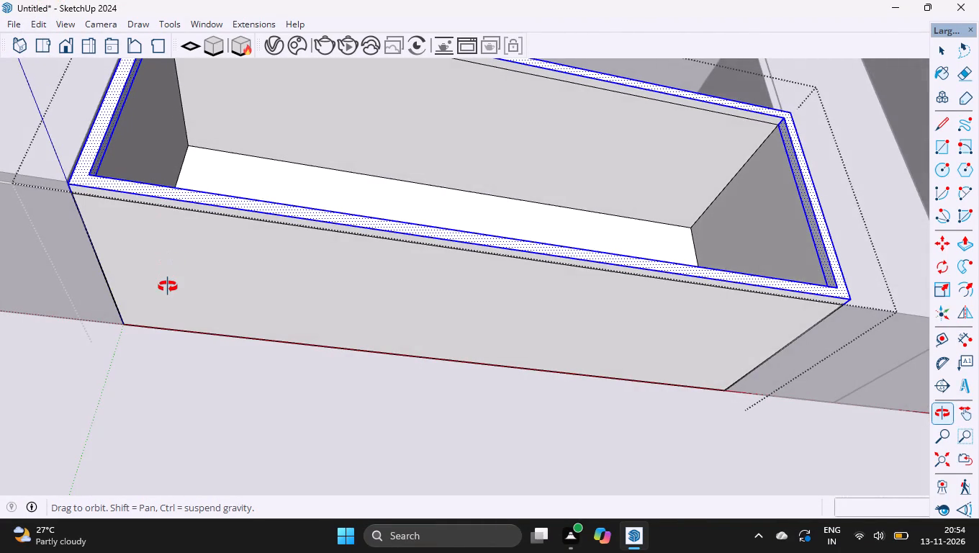
pyautogui.keyDown('ctrl'); pyautogui.scroll(-5, 168, 287); pyautogui.keyUp('ctrl')
pyautogui.keyDown('ctrl'); pyautogui.scroll(6, 206, 124); pyautogui.keyUp('ctrl')
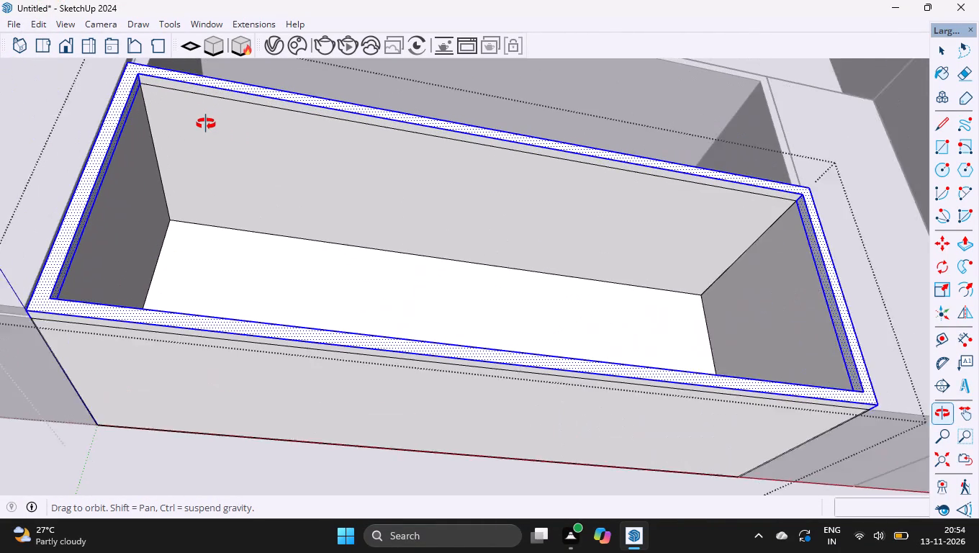
pyautogui.press('space')
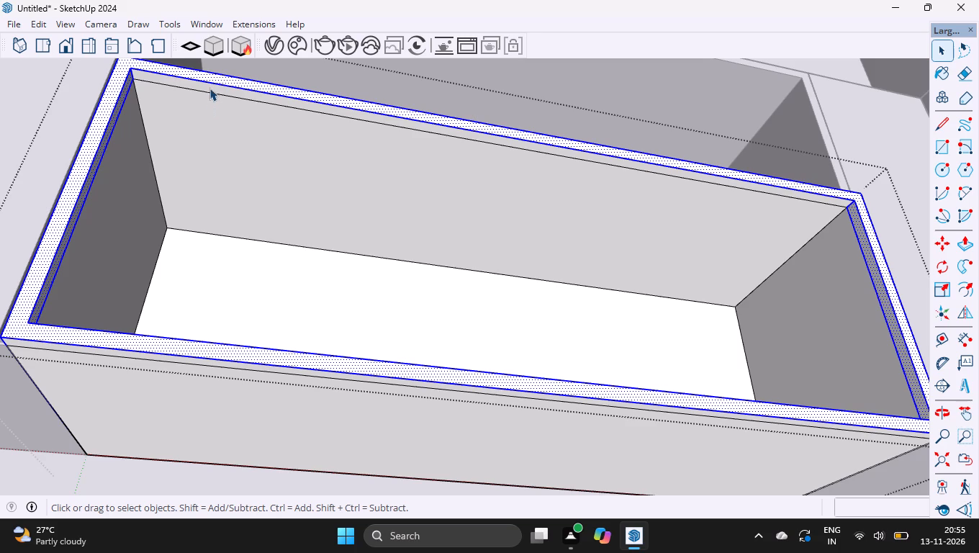
pyautogui.keyDown('ctrl'); pyautogui.doubleClick(209, 87); pyautogui.keyUp('ctrl')
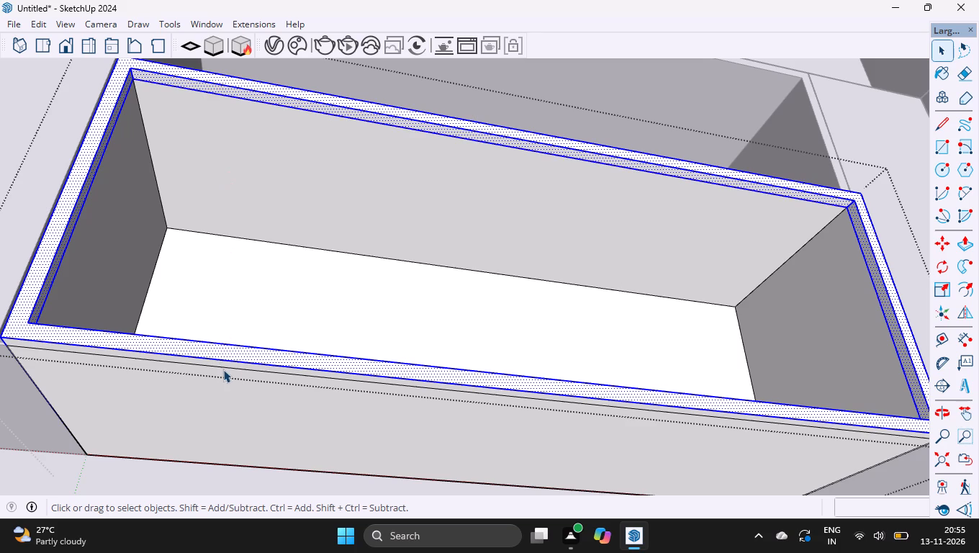
pyautogui.keyDown('ctrl'); pyautogui.scroll(7, 223, 369); pyautogui.keyUp('ctrl')
pyautogui.keyDown('ctrl'); pyautogui.doubleClick(226, 359); pyautogui.keyUp('ctrl')
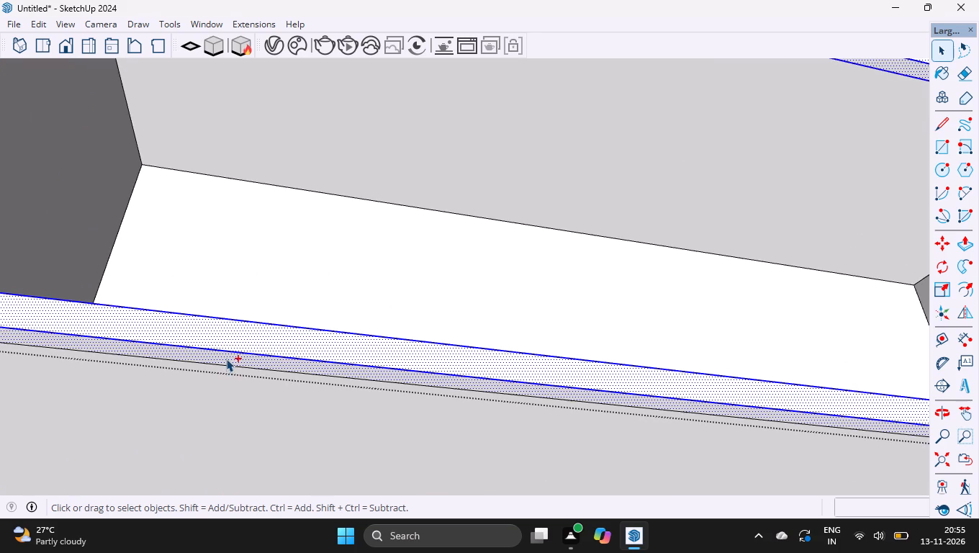
# Group the selected faces and edges of the lower shelf's 18 mm frame.
pyautogui.rightClick(226, 359)
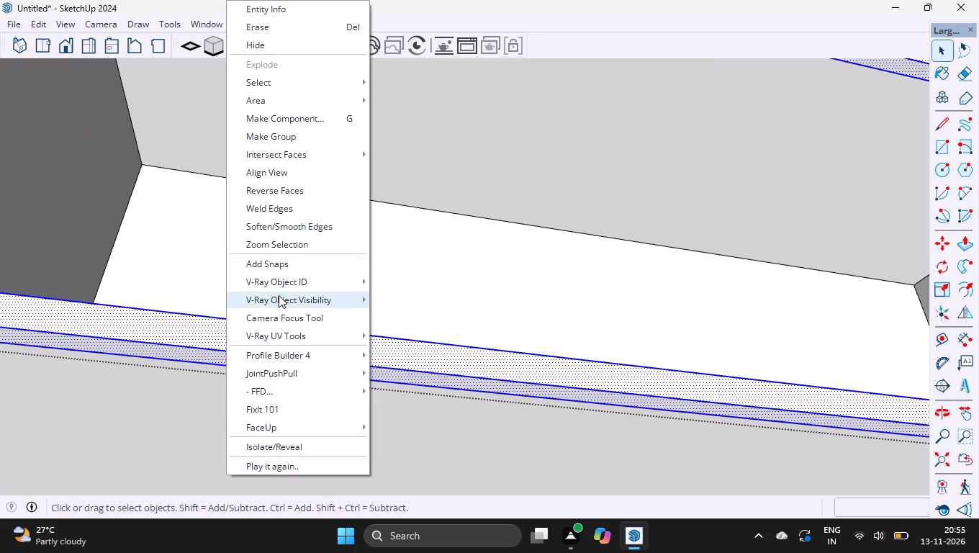
pyautogui.click(301, 141)
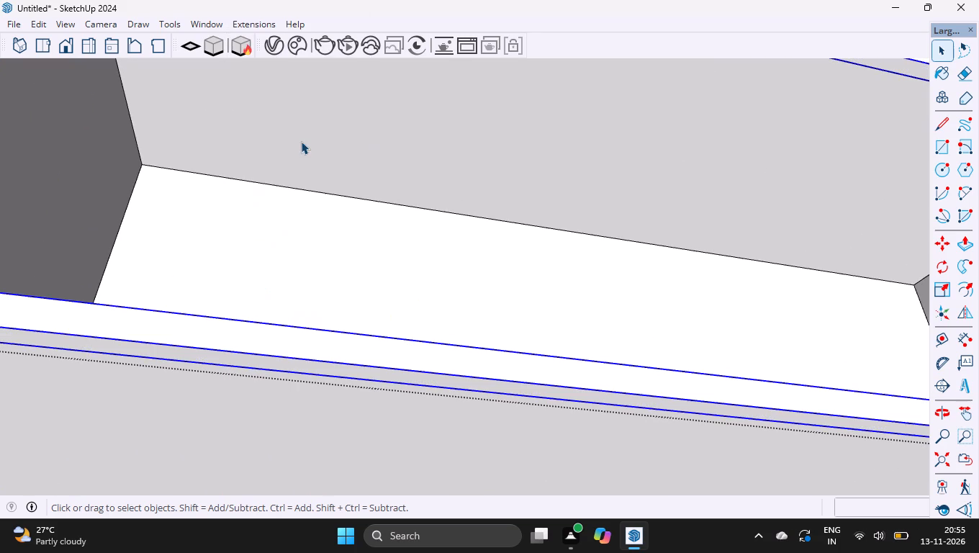
# Hide the lower shelf's frame group and reverse the blue cabinet rim face exposed behind it.
pyautogui.rightClick(311, 347)
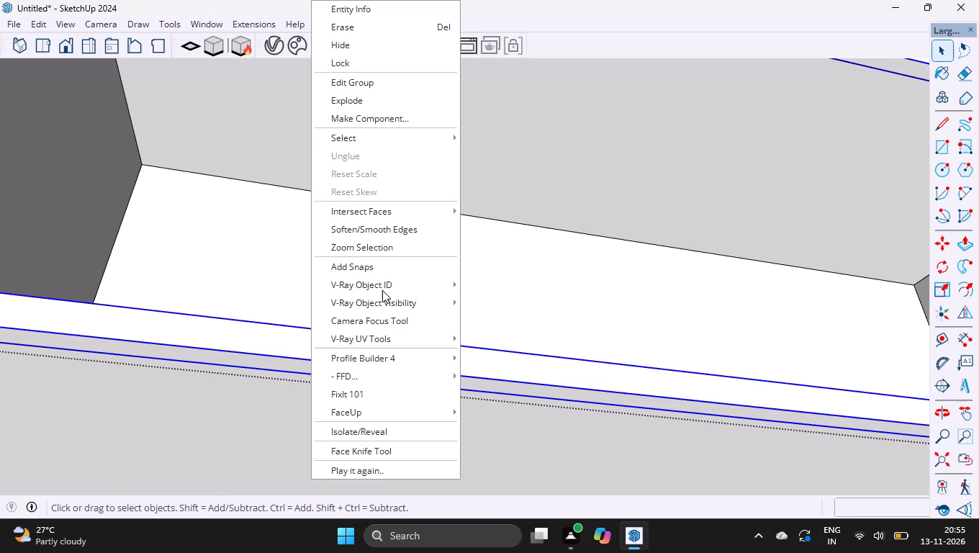
pyautogui.click(365, 40)
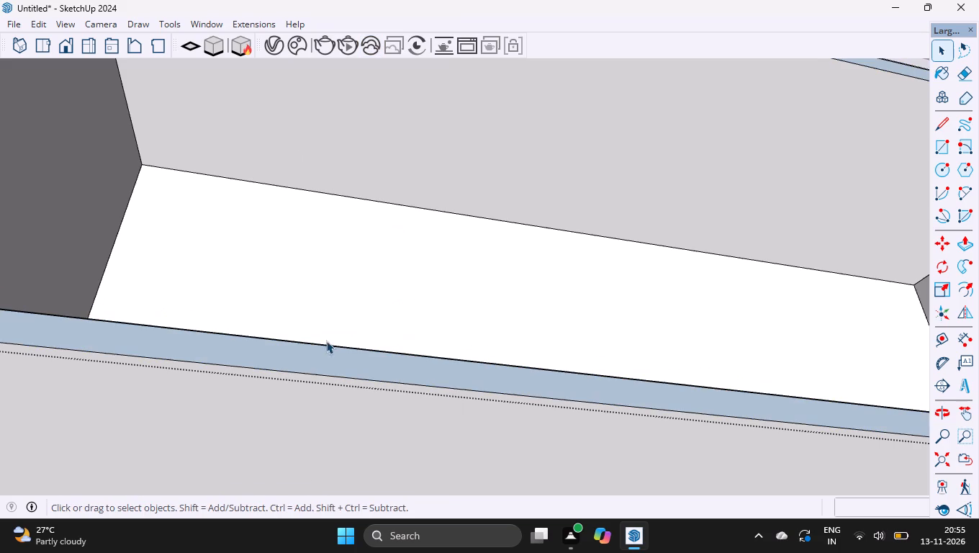
pyautogui.click(317, 364)
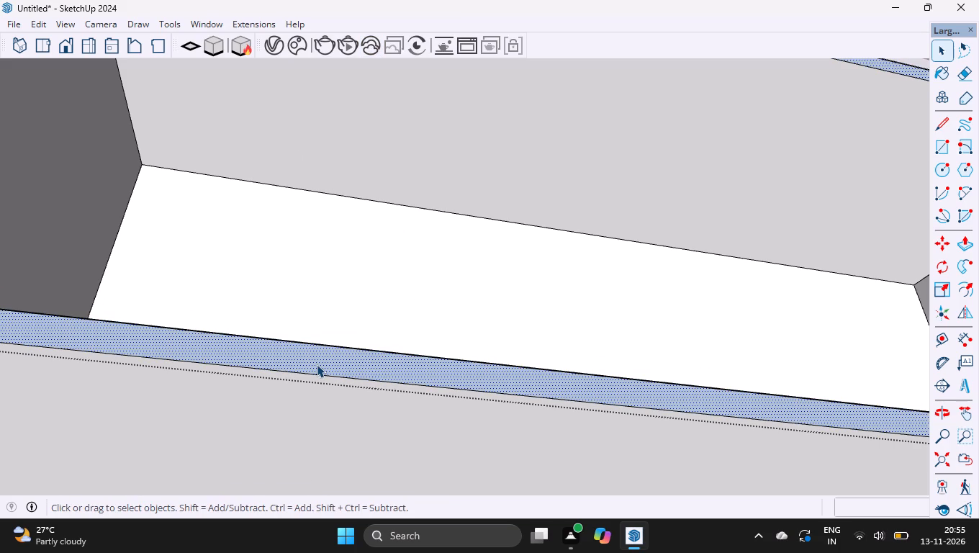
pyautogui.rightClick(317, 364)
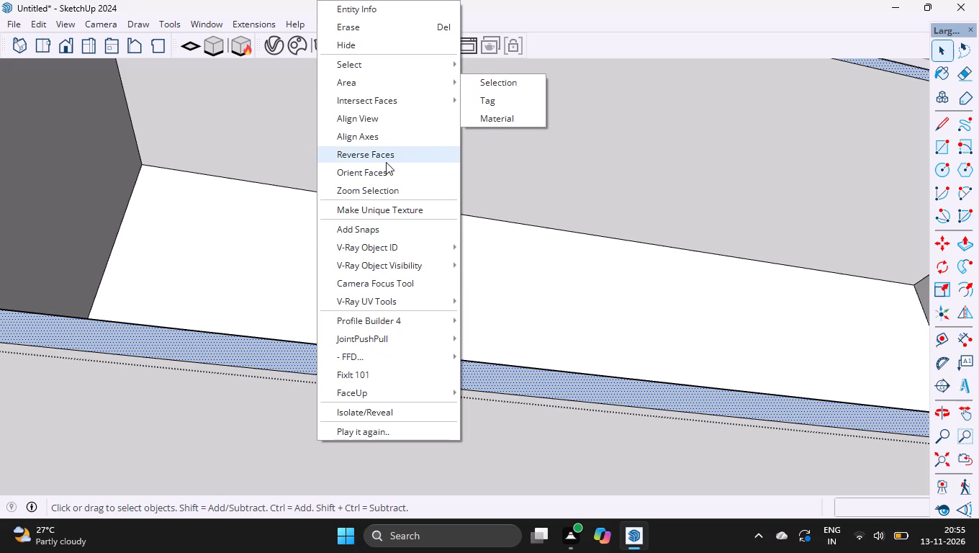
pyautogui.click(386, 162)
# Unhide all hidden geometry in the lower shelf's cabinet group.
pyautogui.click(37, 20)
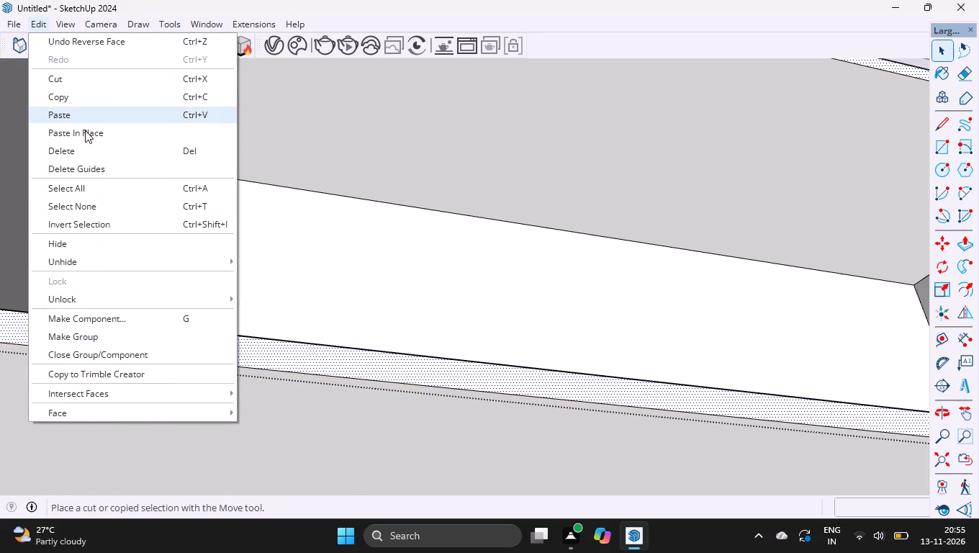
pyautogui.click(102, 262)
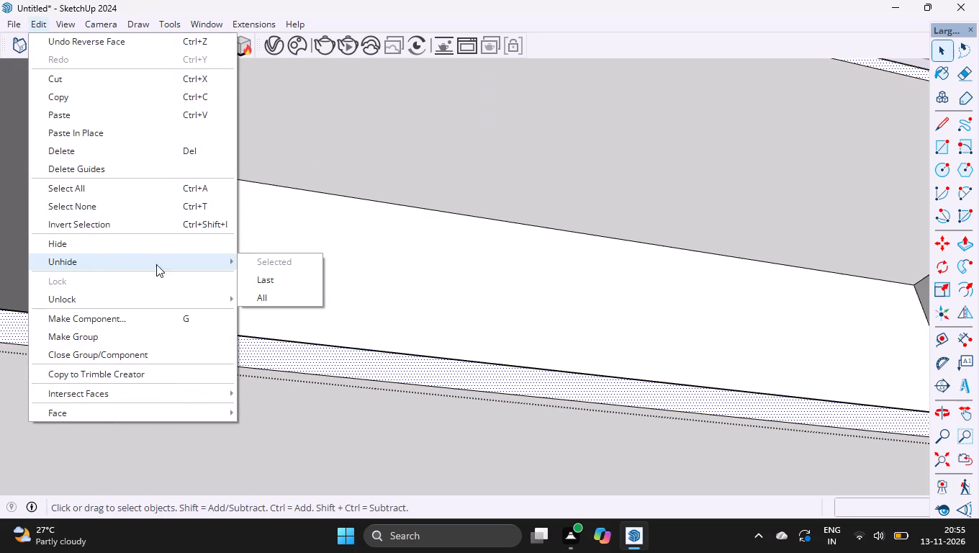
pyautogui.click(261, 292)
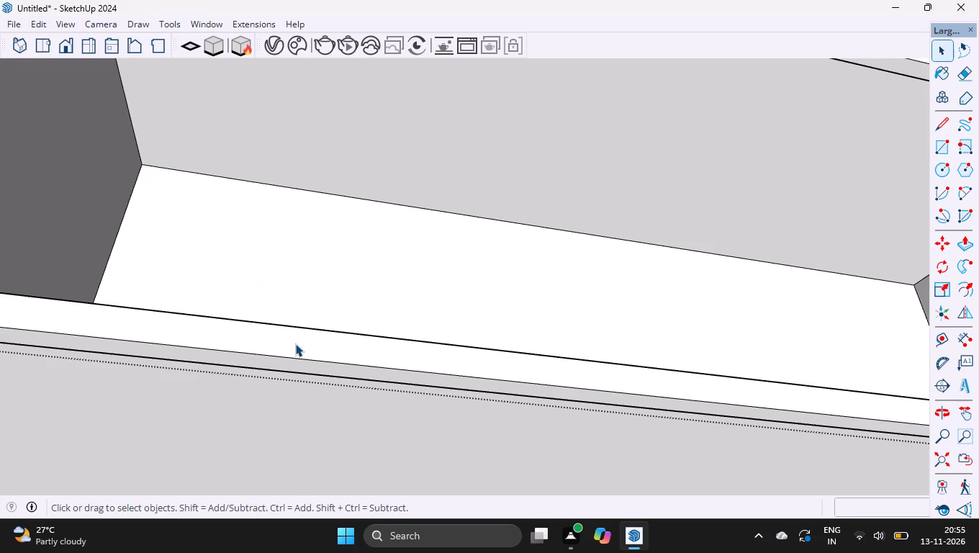
# Cut the frame group out of the lower shelf's cabinet group.
pyautogui.keyDown('ctrl'); pyautogui.scroll(-9, 295, 343); pyautogui.keyUp('ctrl')
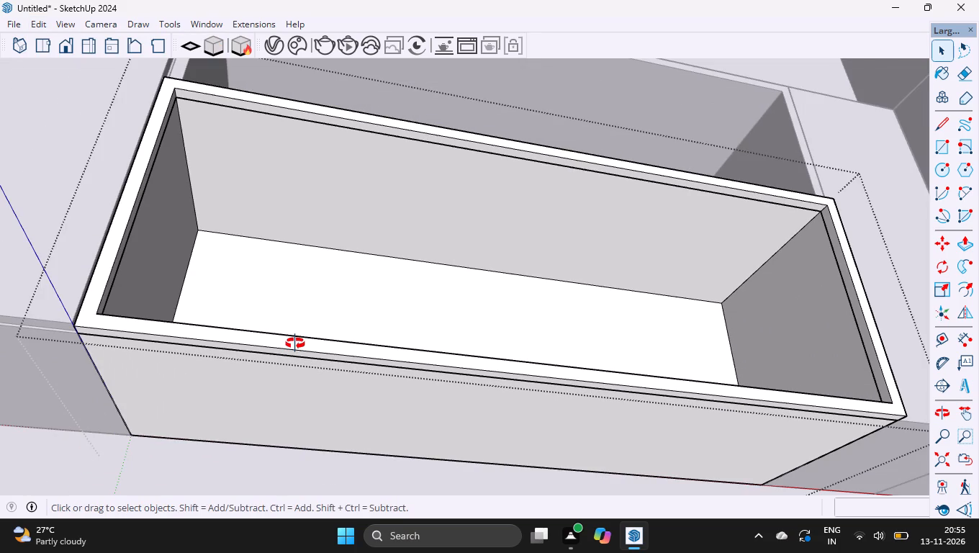
pyautogui.press('o')
pyautogui.moveTo(190, 233); pyautogui.dragTo(312, 444)
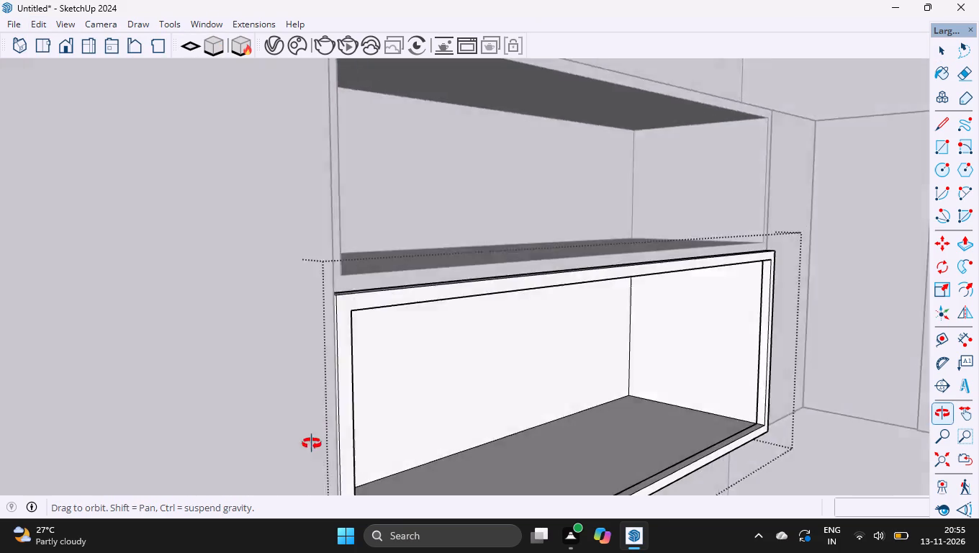
pyautogui.moveTo(312, 444); pyautogui.dragTo(286, 541)
pyautogui.moveTo(265, 371); pyautogui.dragTo(260, 365)
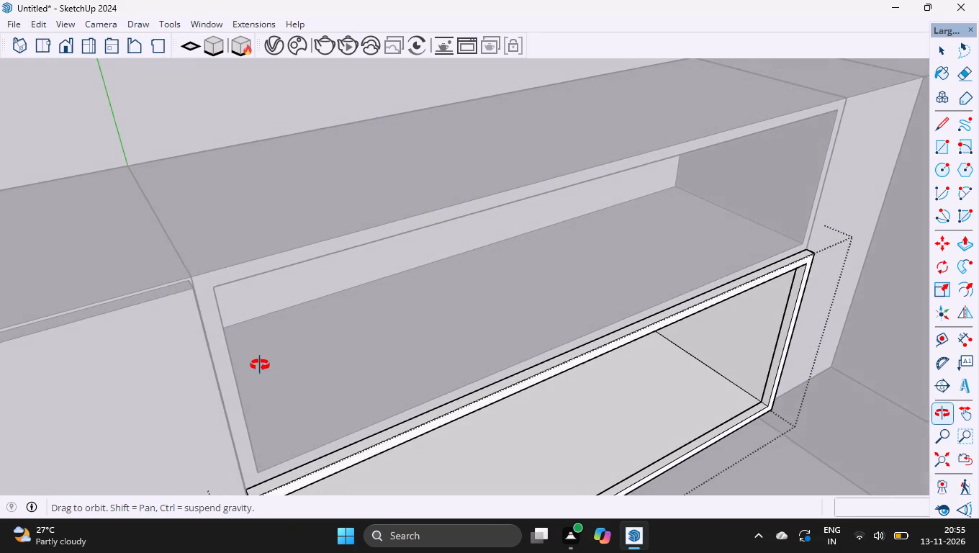
pyautogui.moveTo(260, 365); pyautogui.dragTo(233, 335)
pyautogui.keyDown('ctrl'); pyautogui.scroll(-4, 233, 335); pyautogui.keyUp('ctrl')
pyautogui.press('space')
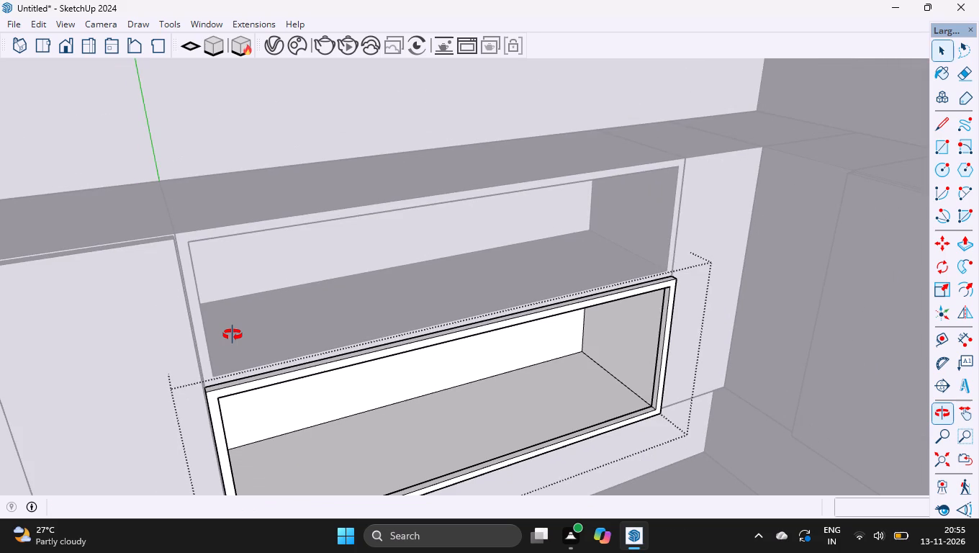
pyautogui.press('space')
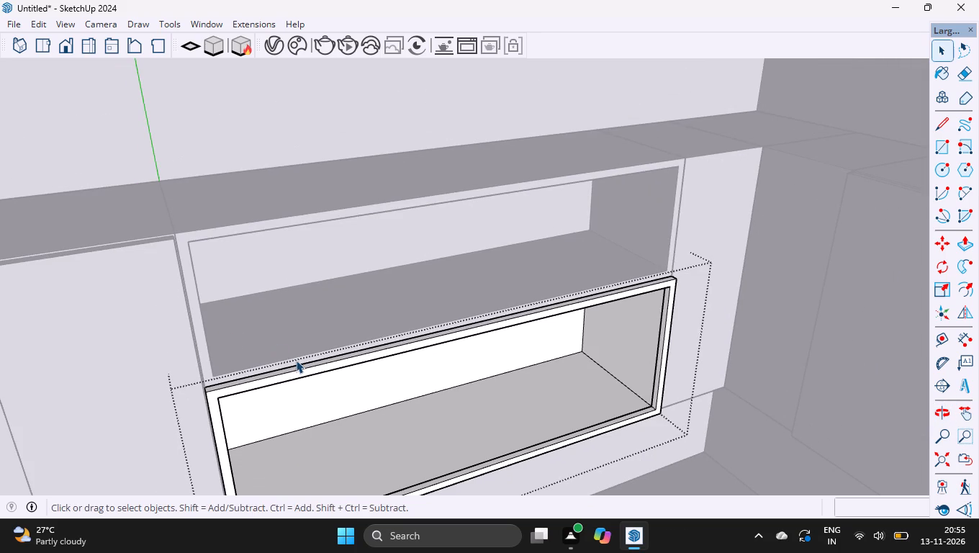
pyautogui.keyDown('ctrl'); pyautogui.scroll(6, 659, 412); pyautogui.keyUp('ctrl')
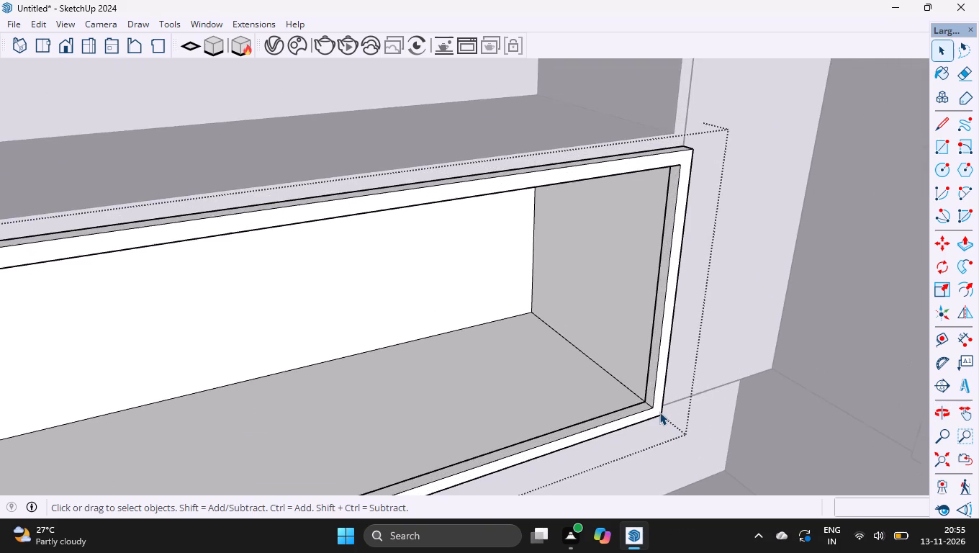
pyautogui.keyDown('ctrl'); pyautogui.scroll(11, 659, 412); pyautogui.keyUp('ctrl')
pyautogui.click(802, 411)
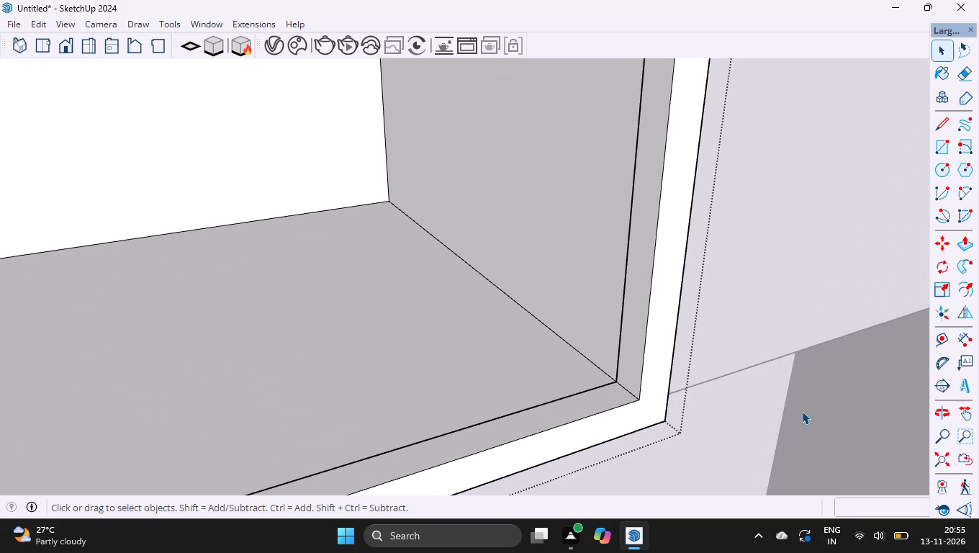
pyautogui.click(670, 410)
pyautogui.doubleClick(658, 404)
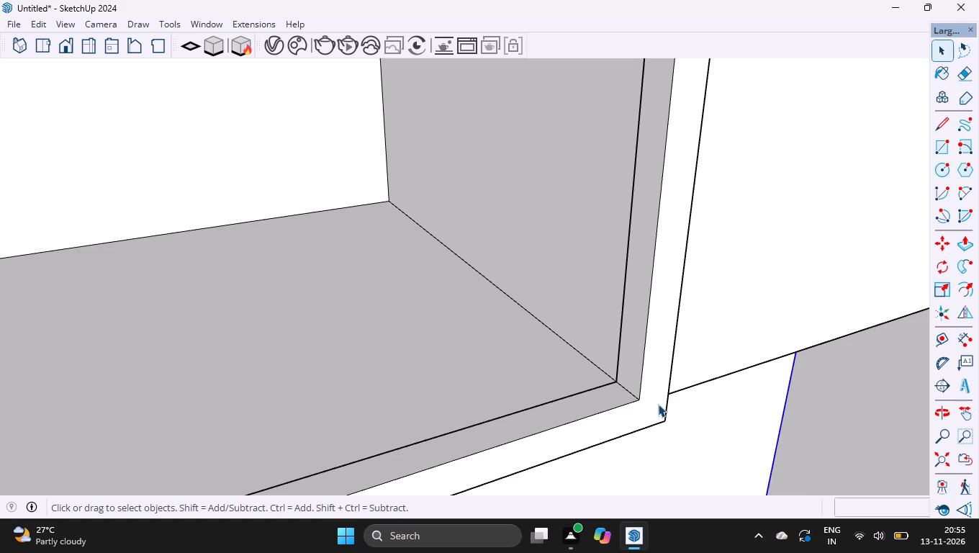
pyautogui.click(658, 404)
pyautogui.hotkey('ctrl', 'x')
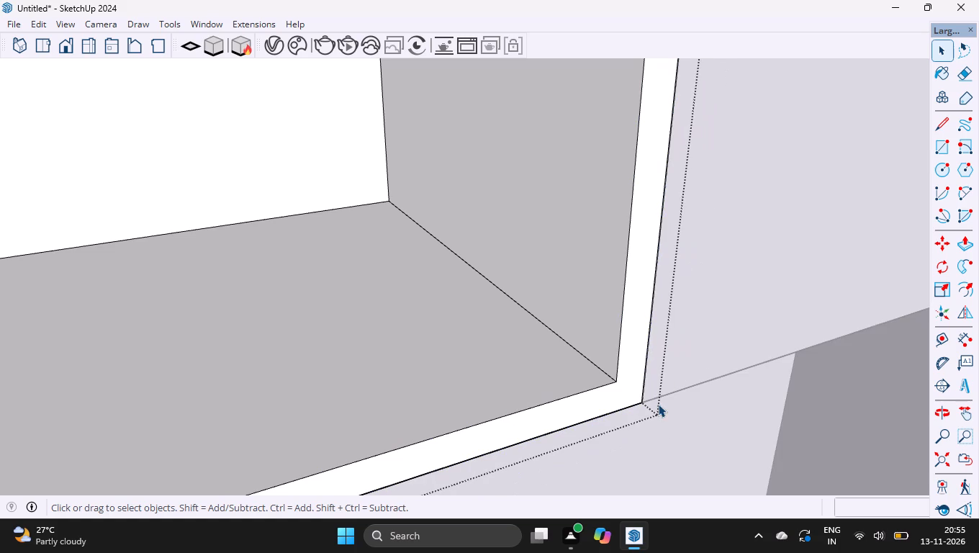
# Close the open cabinet groups and paste the cut frame in place at the model's top level.
pyautogui.doubleClick(698, 410)
pyautogui.moveTo(698, 410); pyautogui.dragTo(521, 306)
pyautogui.click(521, 306)
pyautogui.click(523, 308)
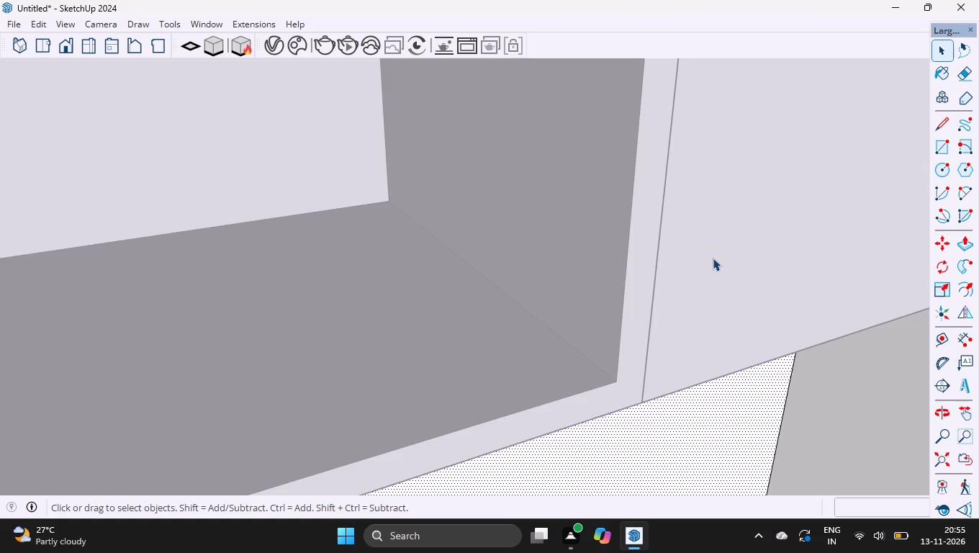
pyautogui.click(713, 258)
pyautogui.doubleClick(713, 258)
pyautogui.keyDown('ctrl'); pyautogui.scroll(-5, 483, 280); pyautogui.keyUp('ctrl')
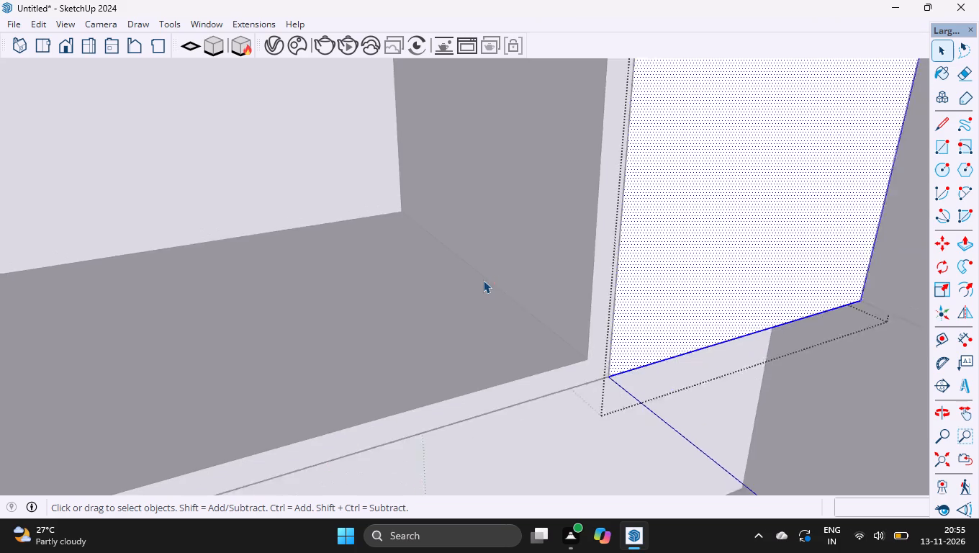
pyautogui.keyDown('ctrl'); pyautogui.scroll(-20, 483, 280); pyautogui.keyUp('ctrl')
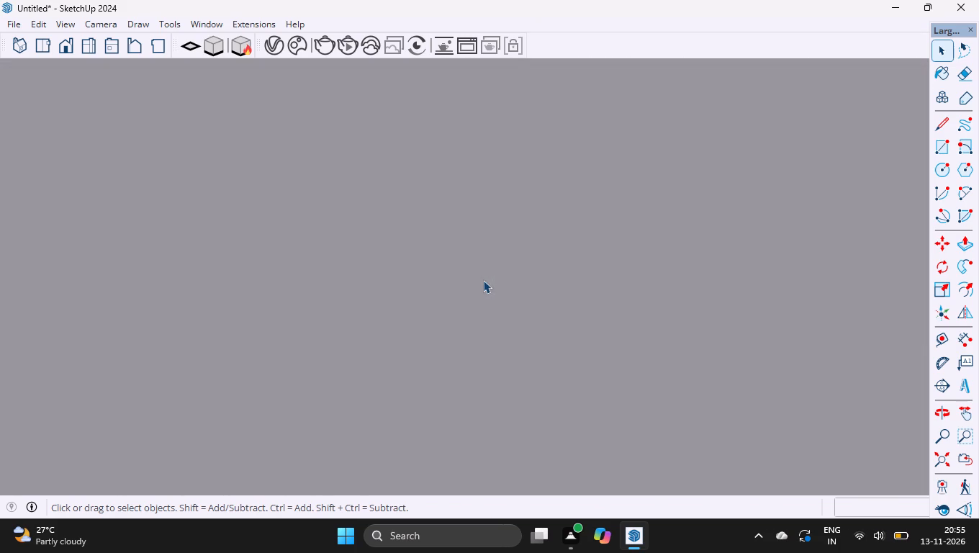
pyautogui.keyDown('ctrl'); pyautogui.scroll(-5, 483, 280); pyautogui.keyUp('ctrl')
pyautogui.click(53, 43)
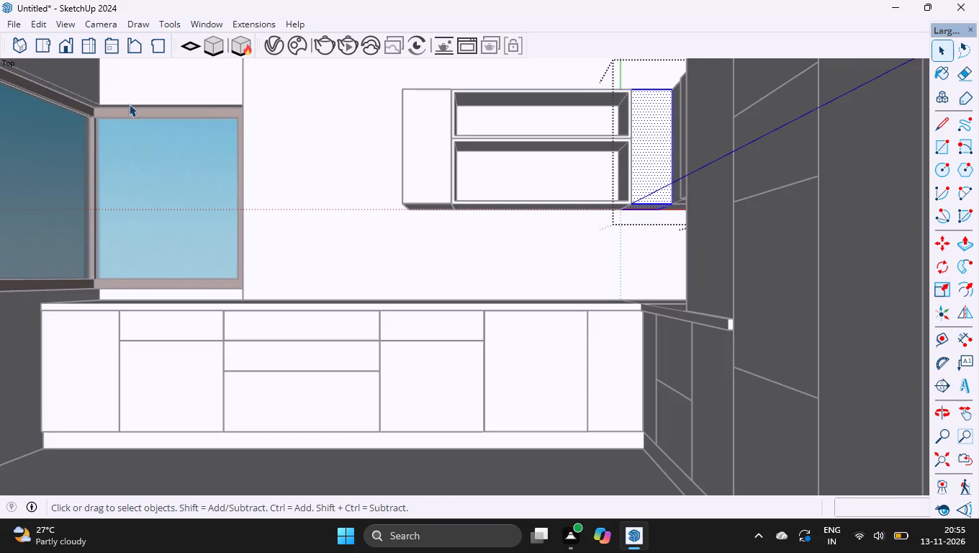
pyautogui.keyDown('ctrl'); pyautogui.scroll(-5, 382, 223); pyautogui.keyUp('ctrl')
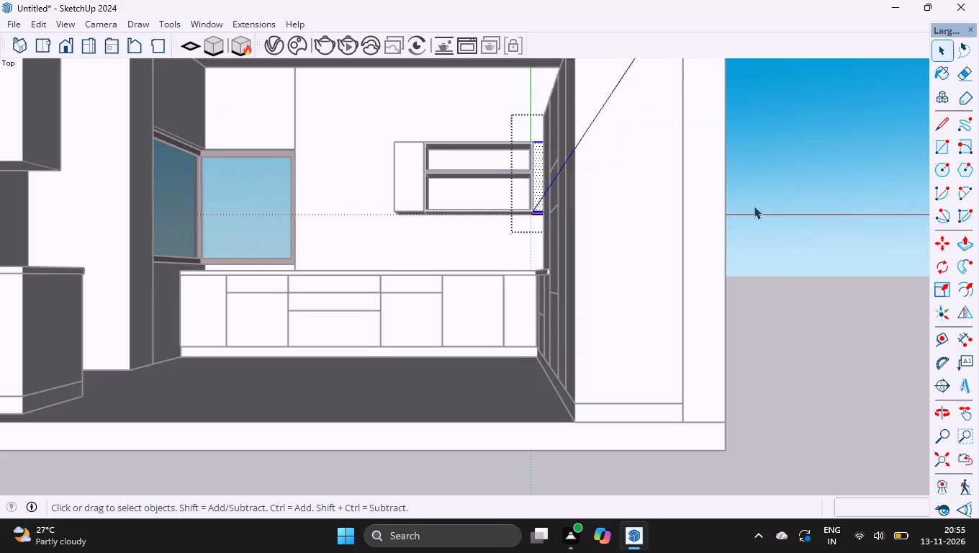
pyautogui.click(754, 206)
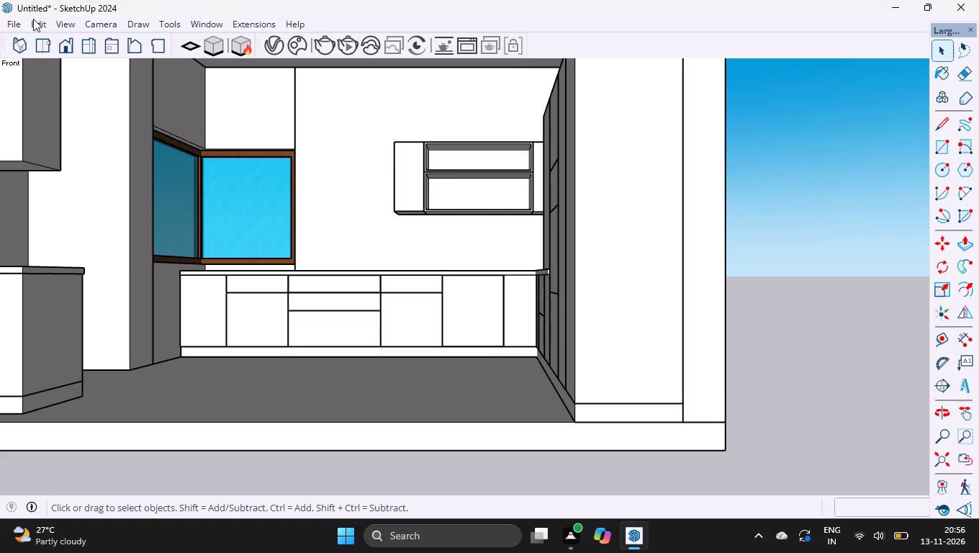
pyautogui.click(34, 19)
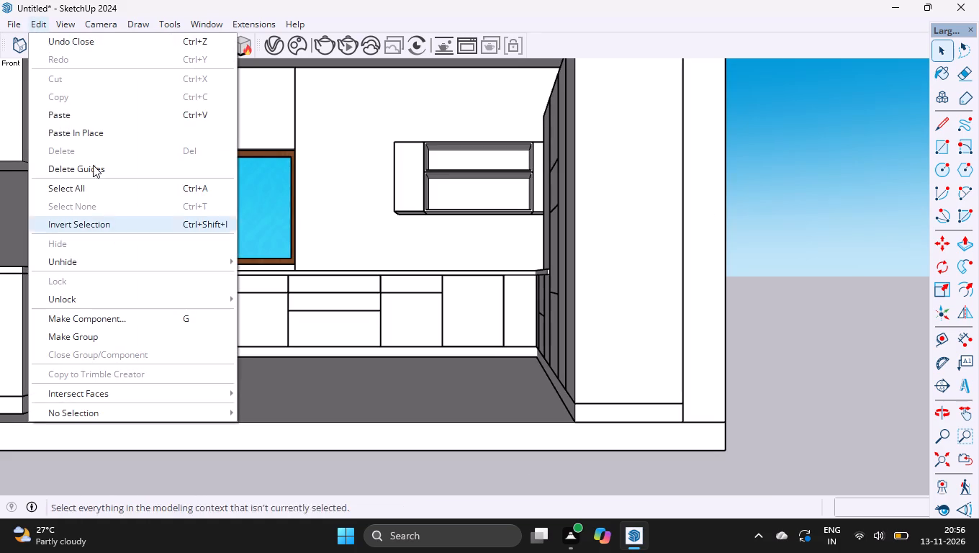
pyautogui.click(91, 141)
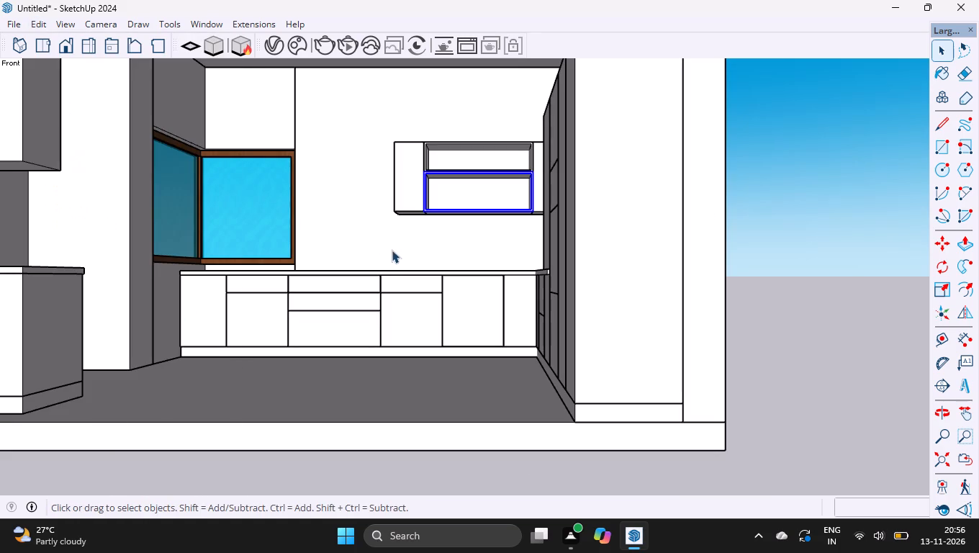
# Clear the selection and unhide all hidden objects in the model.
pyautogui.keyDown('ctrl'); pyautogui.scroll(3, 451, 189); pyautogui.keyUp('ctrl')
pyautogui.keyDown('ctrl'); pyautogui.scroll(-4, 484, 238); pyautogui.keyUp('ctrl')
pyautogui.click(811, 212)
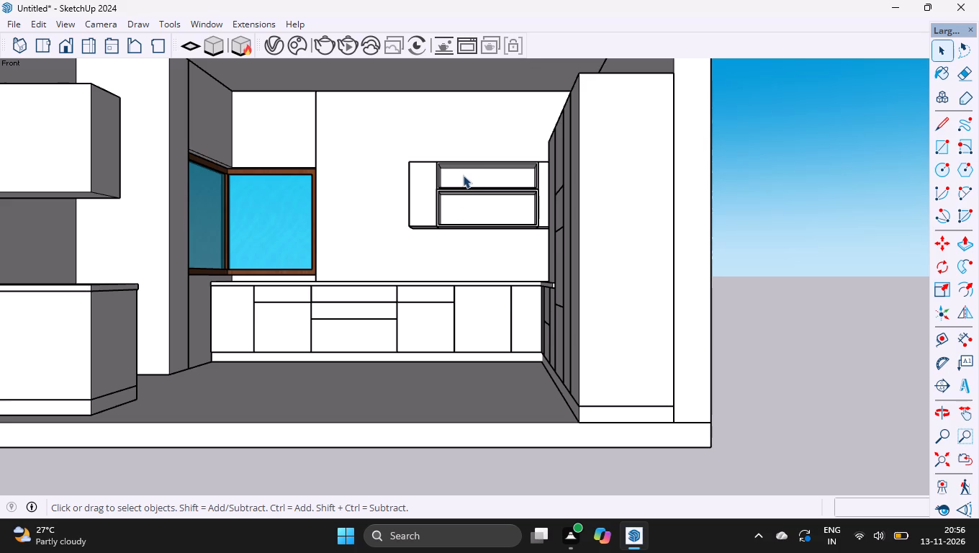
pyautogui.keyDown('ctrl'); pyautogui.scroll(3, 462, 179); pyautogui.keyUp('ctrl')
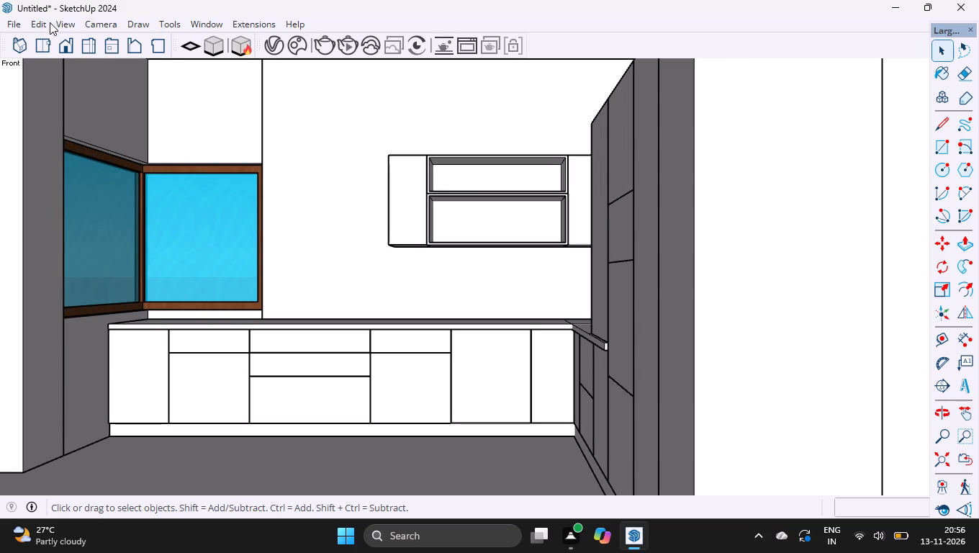
pyautogui.click(41, 24)
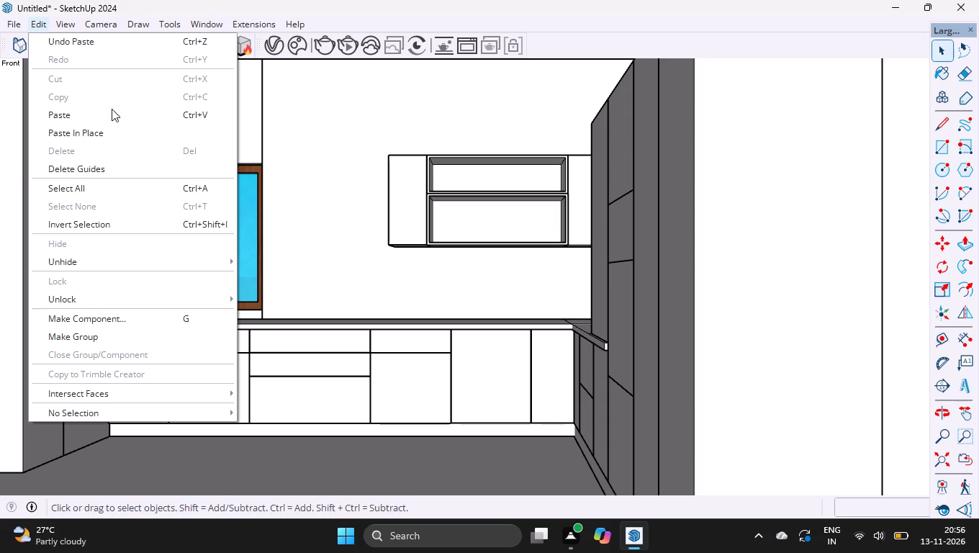
pyautogui.click(96, 260)
pyautogui.click(297, 302)
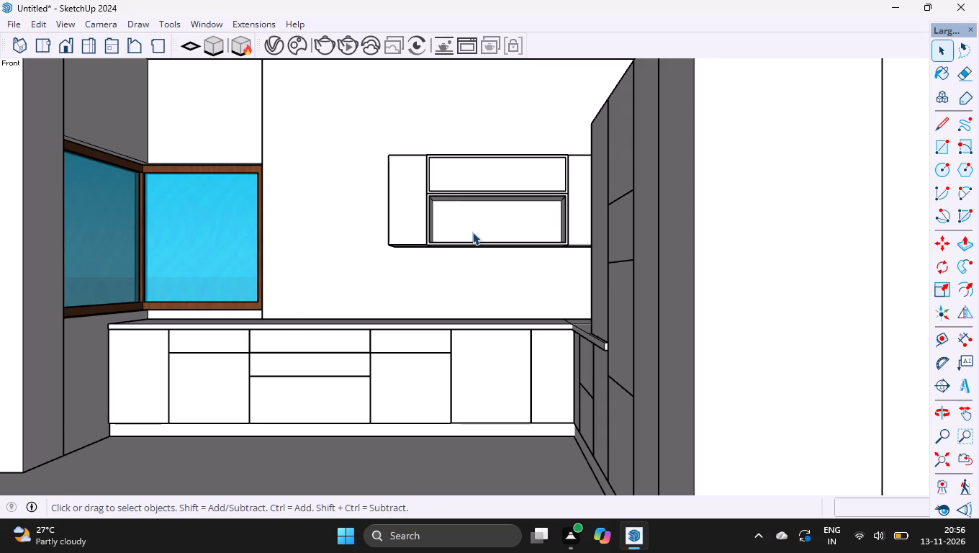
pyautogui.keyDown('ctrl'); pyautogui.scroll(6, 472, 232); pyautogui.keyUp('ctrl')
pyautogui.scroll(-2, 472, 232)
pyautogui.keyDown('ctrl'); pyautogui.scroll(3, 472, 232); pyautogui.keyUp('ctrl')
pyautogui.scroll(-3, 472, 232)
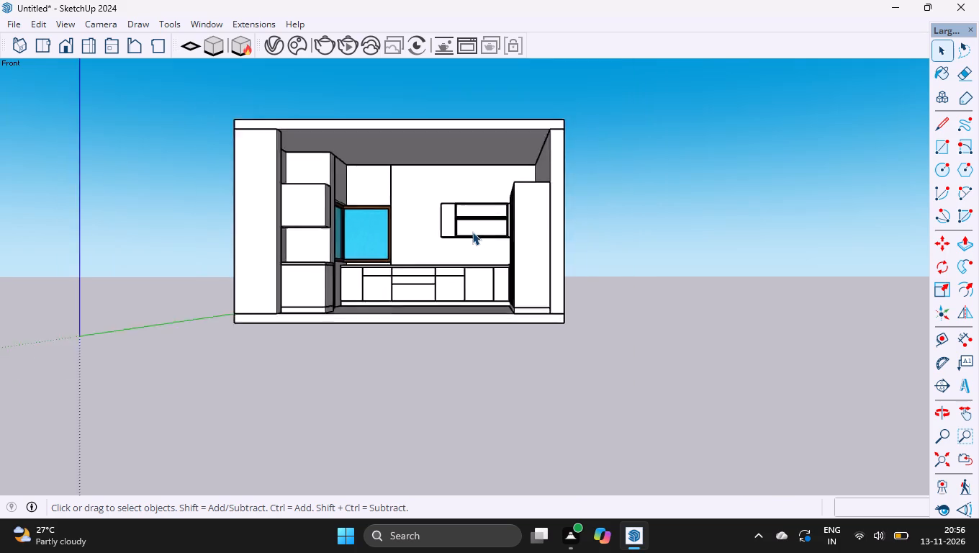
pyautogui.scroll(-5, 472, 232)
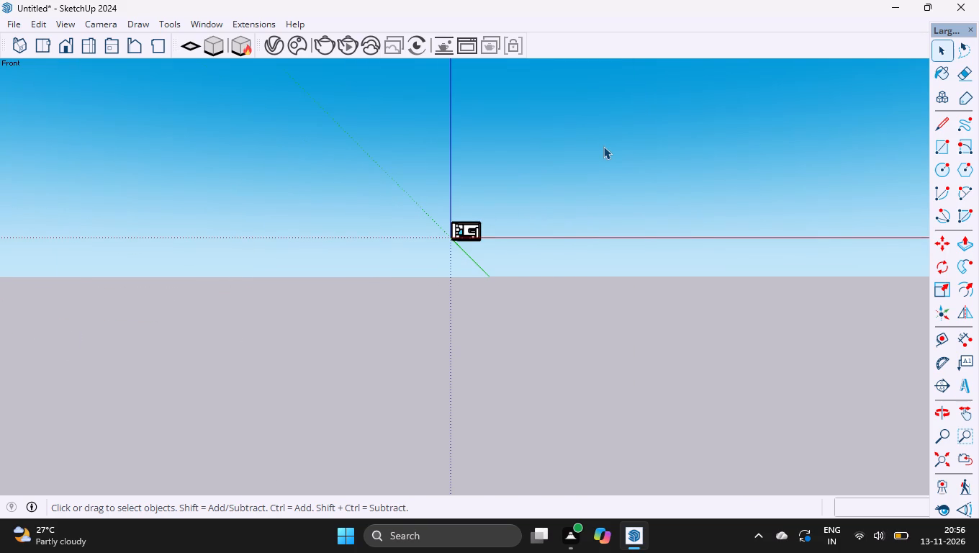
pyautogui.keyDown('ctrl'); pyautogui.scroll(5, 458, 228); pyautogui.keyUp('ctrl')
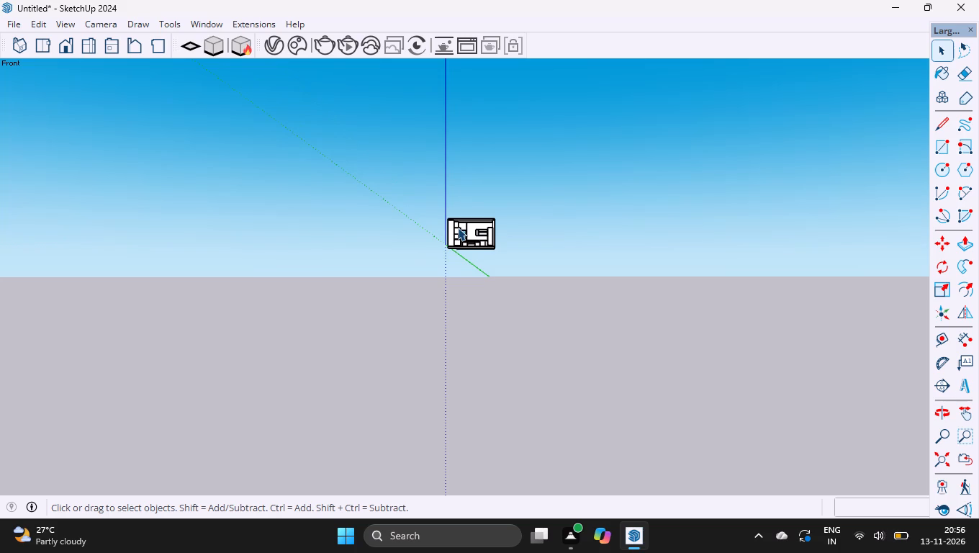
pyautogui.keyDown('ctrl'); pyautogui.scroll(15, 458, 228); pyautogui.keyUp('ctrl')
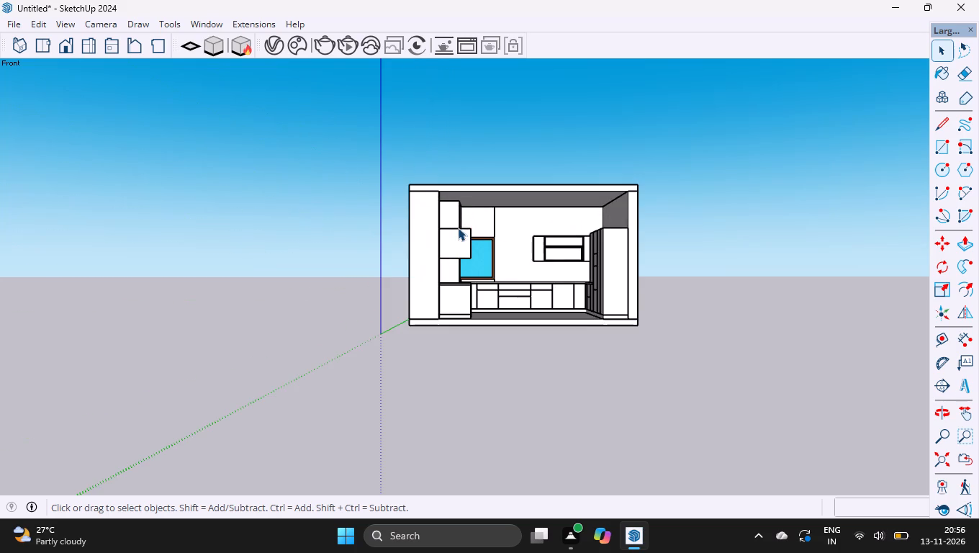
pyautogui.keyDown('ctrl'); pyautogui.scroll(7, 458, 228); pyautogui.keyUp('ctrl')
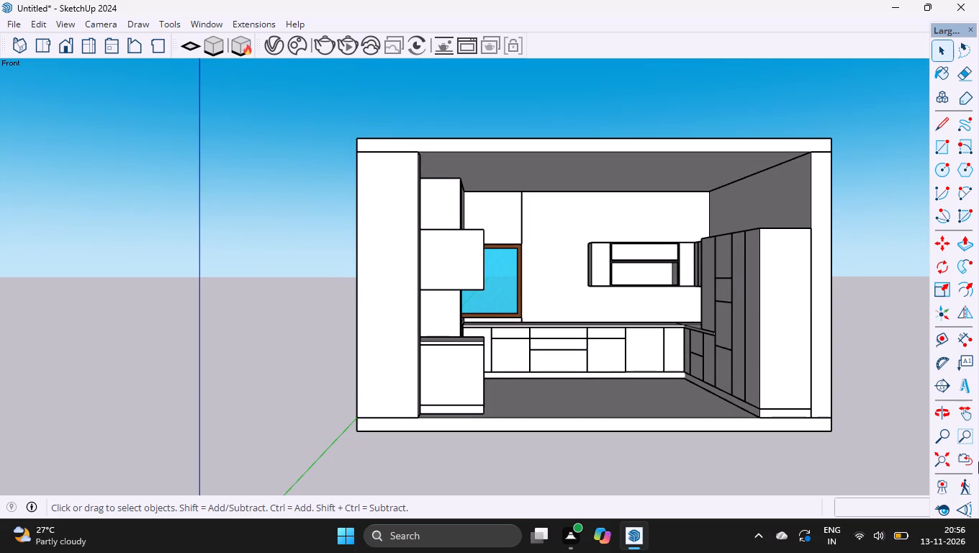
# Draw a vertical rectangle filling the lower shelf's frame opening, from the midpoint of the frame's depth edge to the diagonally opposite corner.
pyautogui.click(952, 462)
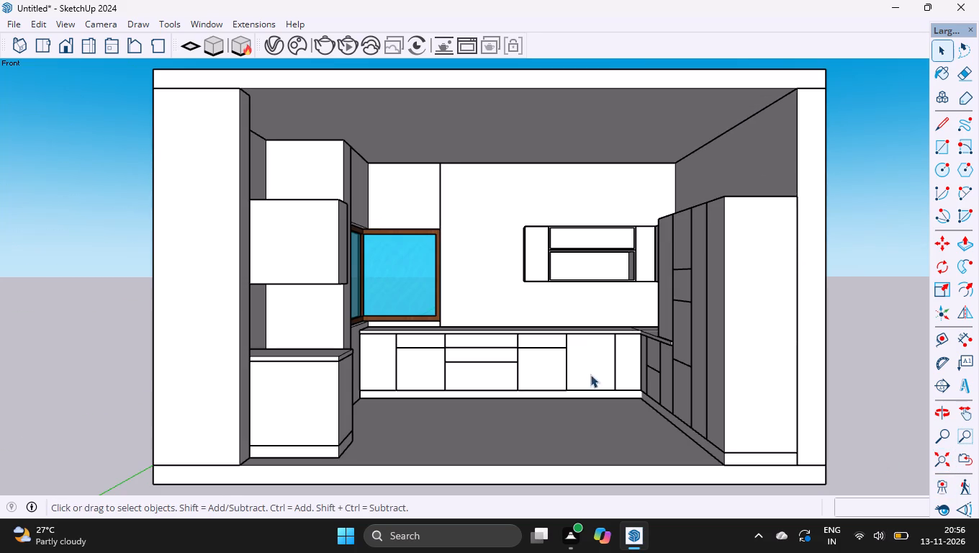
pyautogui.keyDown('ctrl'); pyautogui.scroll(10, 590, 259); pyautogui.keyUp('ctrl')
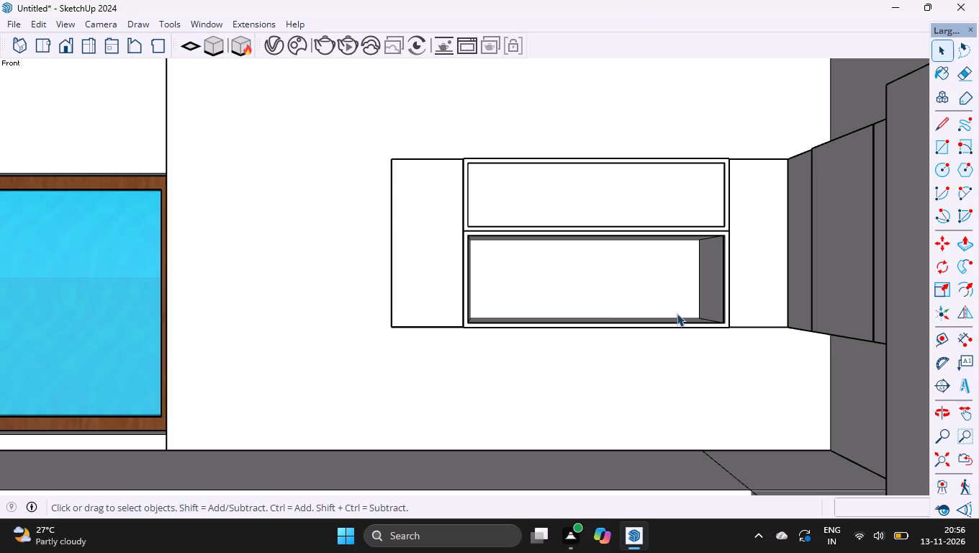
pyautogui.press('o')
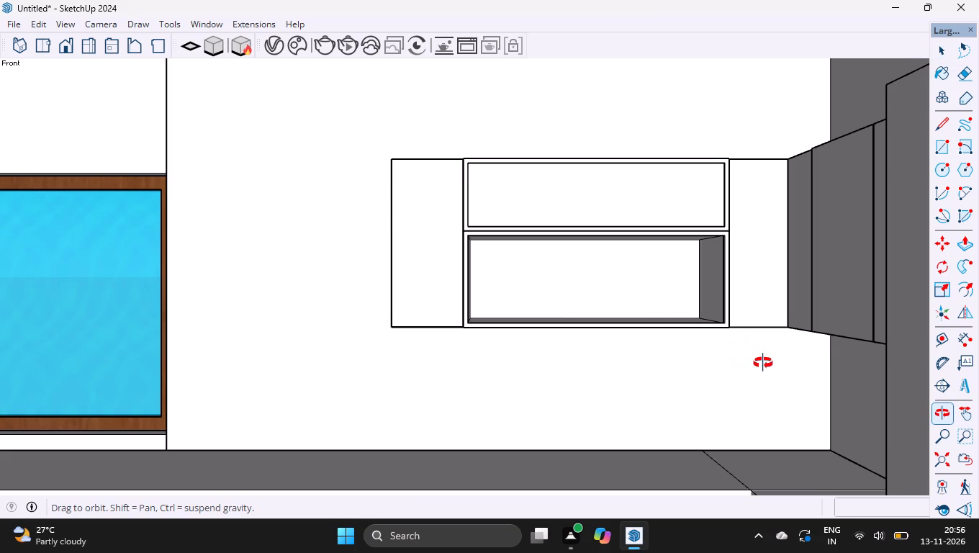
pyautogui.moveTo(538, 275); pyautogui.dragTo(636, 326)
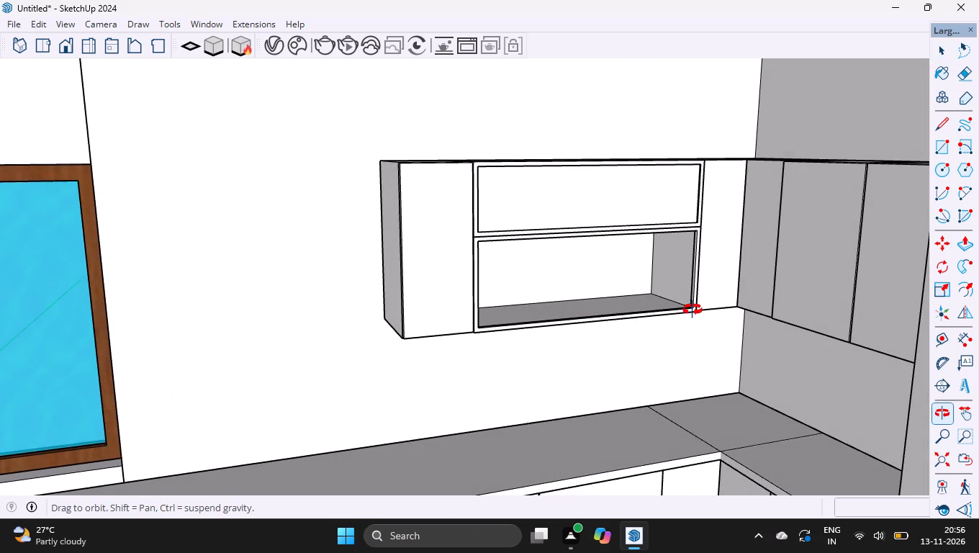
pyautogui.keyDown('ctrl'); pyautogui.scroll(10, 692, 310); pyautogui.keyUp('ctrl')
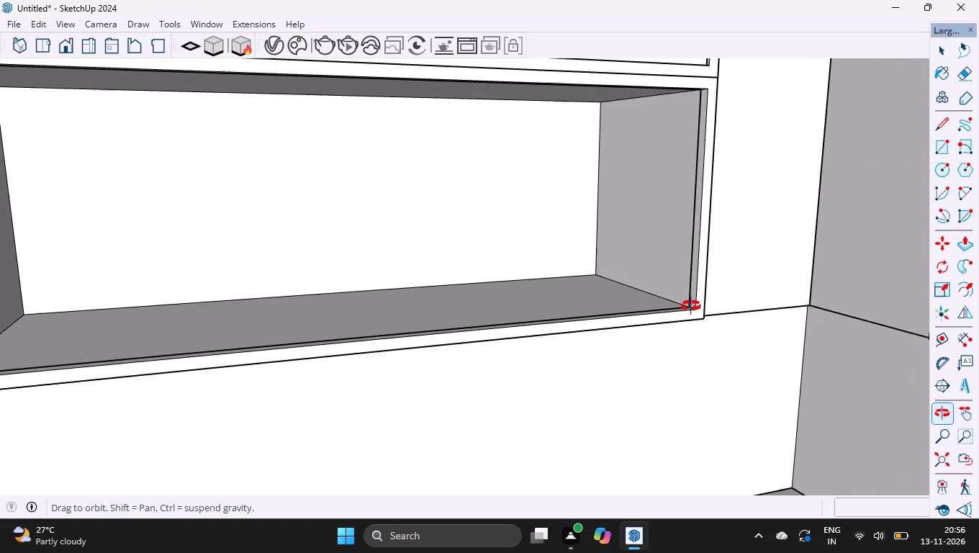
pyautogui.keyDown('ctrl'); pyautogui.scroll(11, 691, 306); pyautogui.keyUp('ctrl')
pyautogui.moveTo(691, 306); pyautogui.dragTo(758, 342)
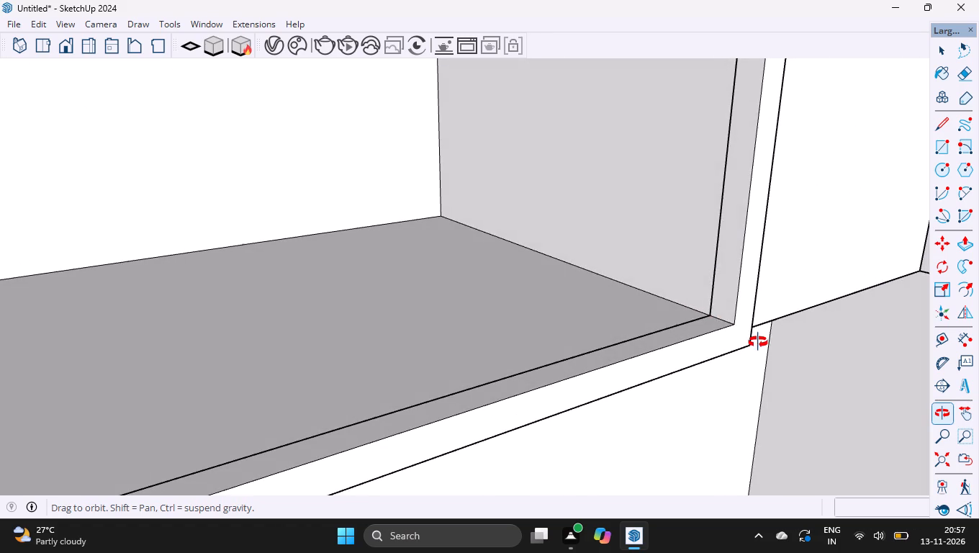
pyautogui.keyDown('ctrl'); pyautogui.scroll(8, 711, 317); pyautogui.keyUp('ctrl')
pyautogui.press('r')
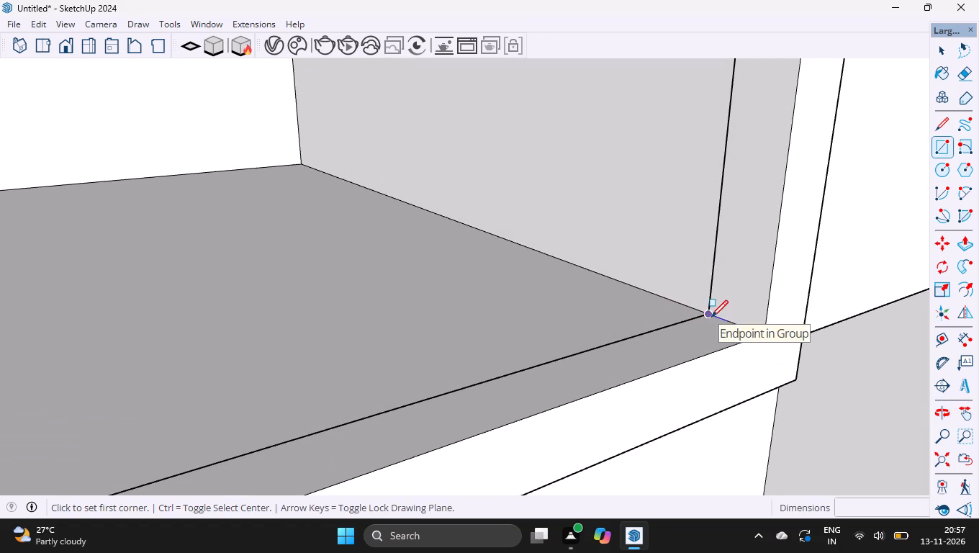
pyautogui.click(734, 323)
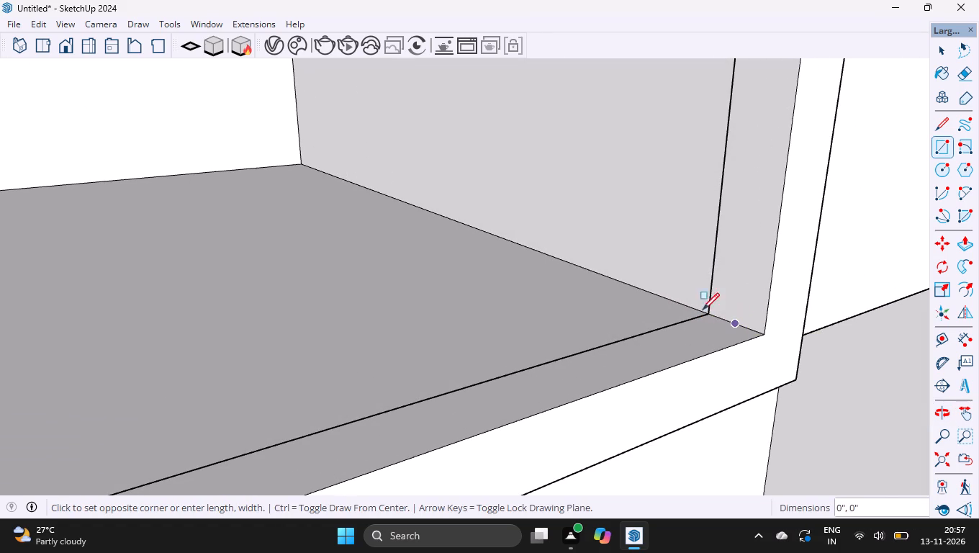
pyautogui.press('Left')
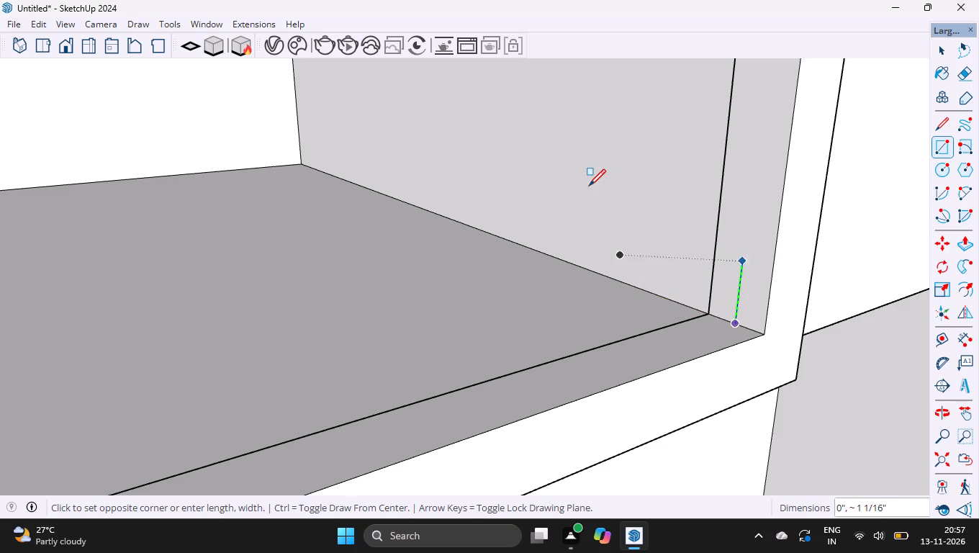
pyautogui.keyDown('ctrl'); pyautogui.scroll(-6, 589, 186); pyautogui.keyUp('ctrl')
pyautogui.keyDown('ctrl'); pyautogui.scroll(-6, 675, 254); pyautogui.keyUp('ctrl')
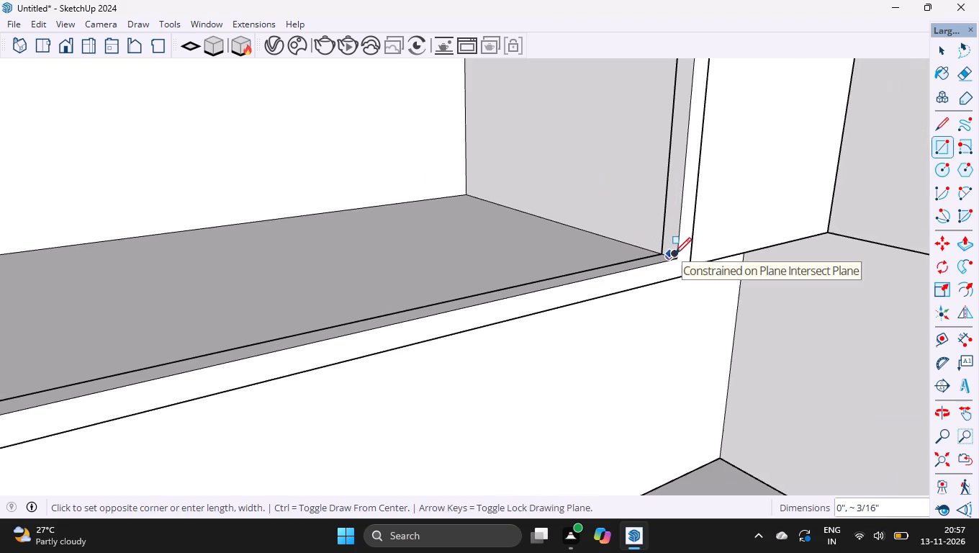
pyautogui.keyDown('ctrl'); pyautogui.scroll(-15, 675, 254); pyautogui.keyUp('ctrl')
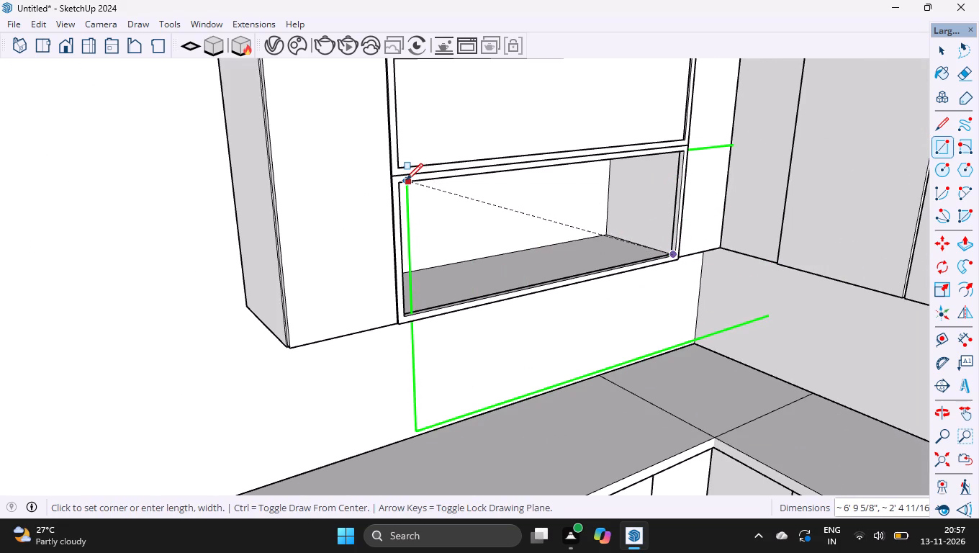
pyautogui.click(404, 181)
pyautogui.press('space')
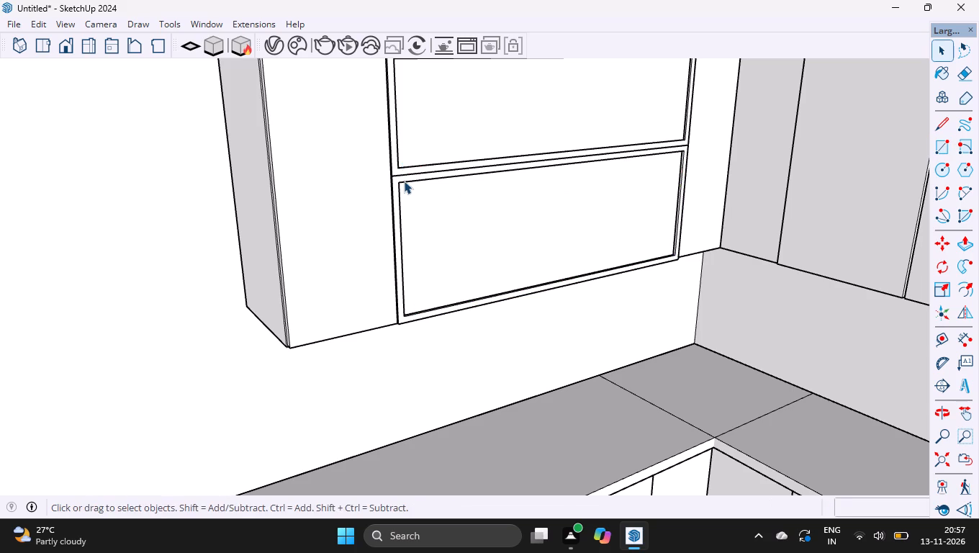
# Push/Pull the rectangle in the lower shelf's frame out by 5 mm to form the infill panel.
pyautogui.write('p')
pyautogui.click(492, 225)
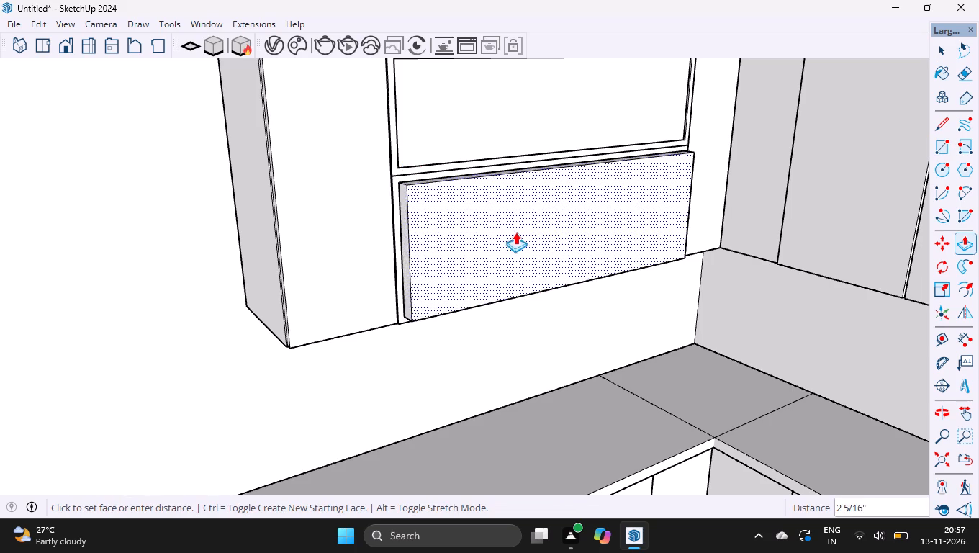
pyautogui.write('5mm')
pyautogui.press('Return')
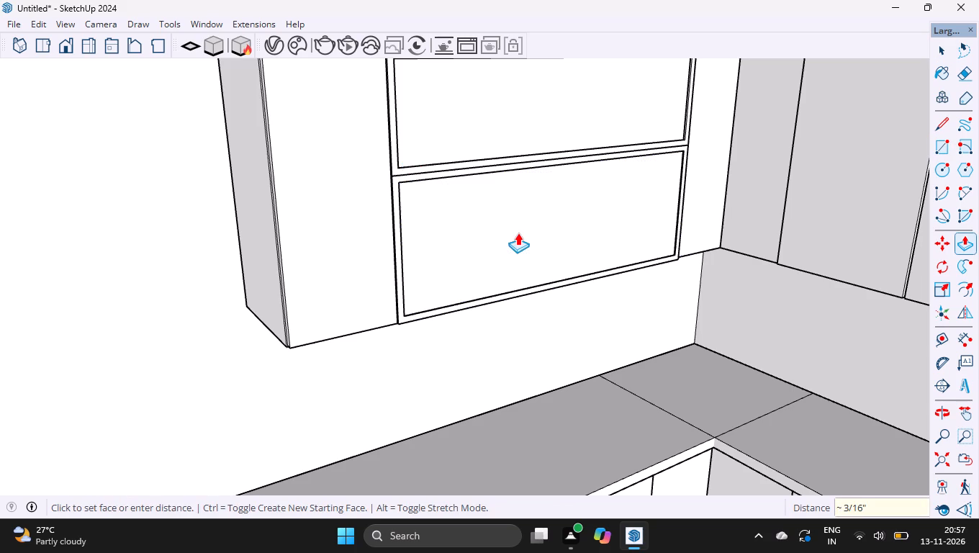
# Select all faces and edges of the lower shelf's infill panel and make them a group.
pyautogui.press('space')
pyautogui.tripleClick(518, 233)
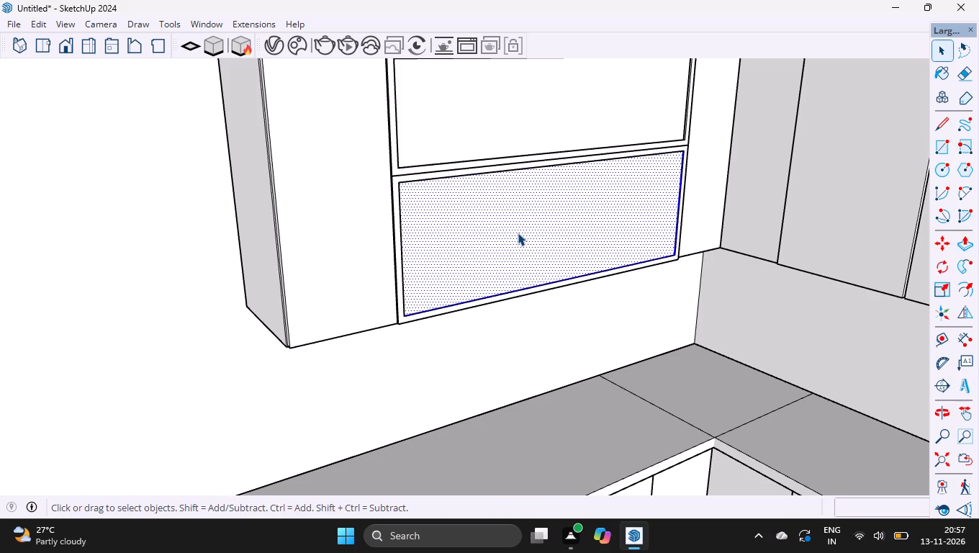
pyautogui.tripleClick(518, 233)
pyautogui.doubleClick(518, 233)
pyautogui.rightClick(518, 233)
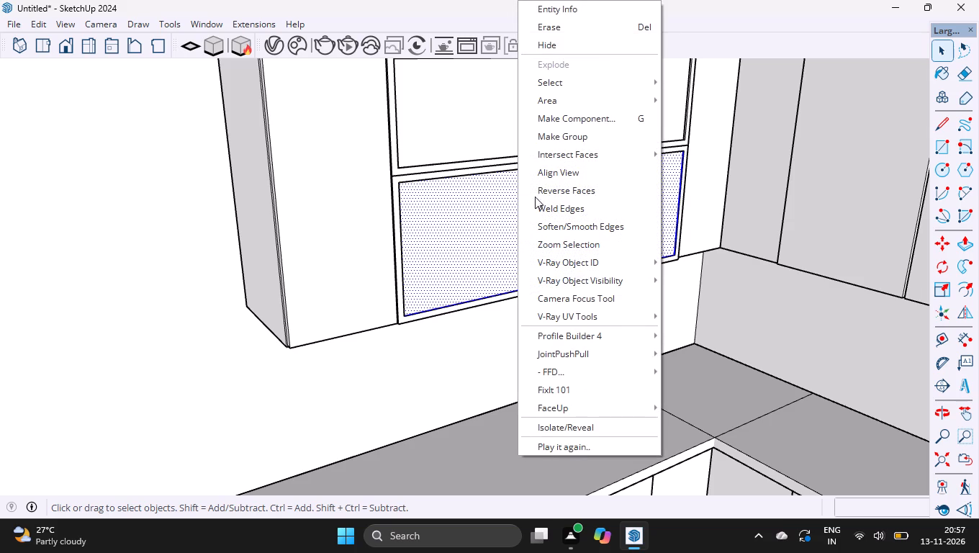
pyautogui.click(587, 143)
# Move the infill panel group 2.5 mm back along the green axis, towards the wall, within the lower shelf's frame.
pyautogui.press('m')
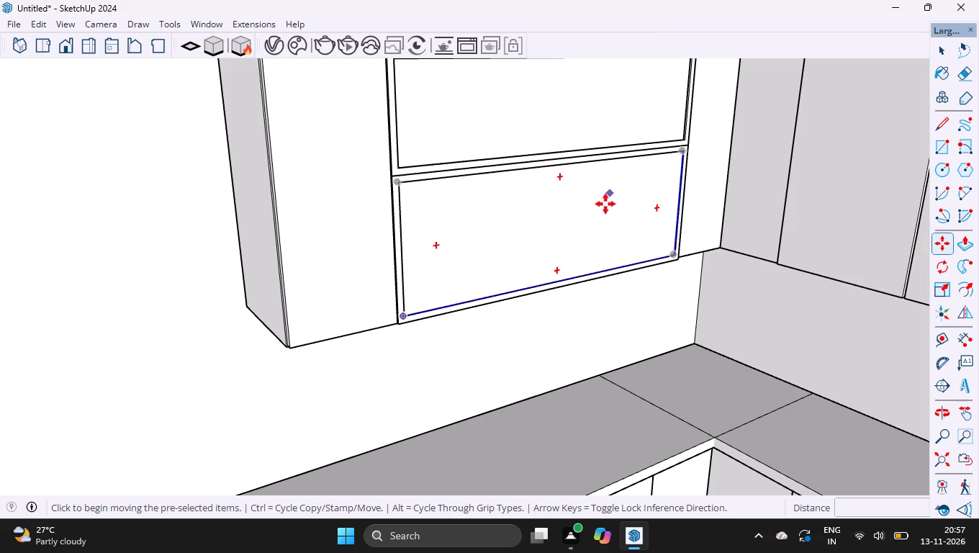
pyautogui.click(603, 210)
pyautogui.press('Left')
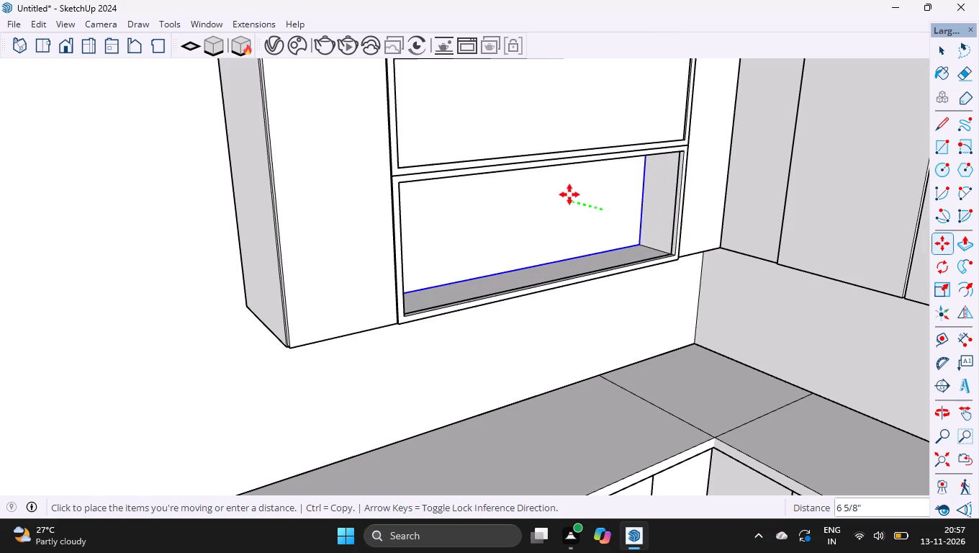
pyautogui.write('2.5mm')
pyautogui.press('Return')
pyautogui.press('space')
# Examine the framed wall cabinet fronts and the surrounding kitchen cabinets from several angles.
pyautogui.press('o')
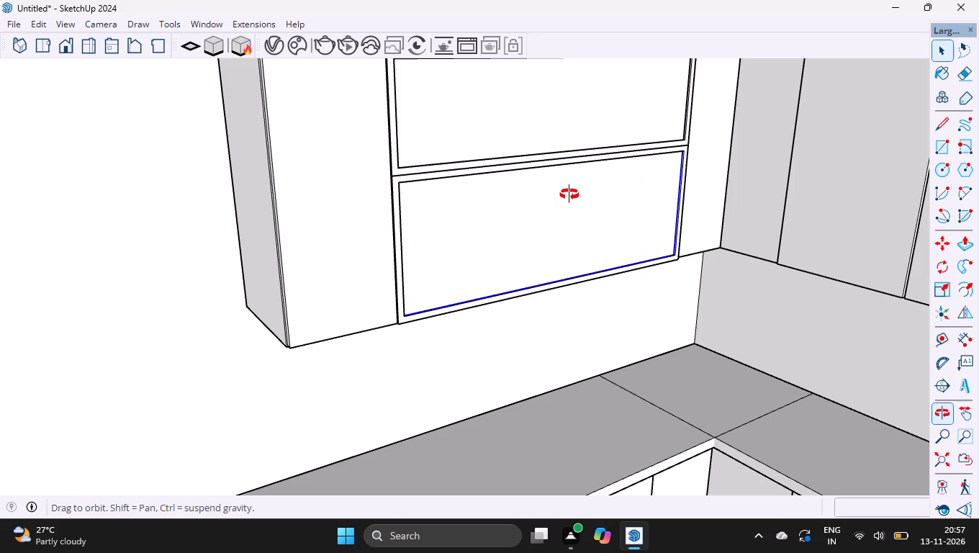
pyautogui.moveTo(592, 217); pyautogui.dragTo(502, 233)
pyautogui.keyDown('ctrl'); pyautogui.scroll(-5, 502, 233); pyautogui.keyUp('ctrl')
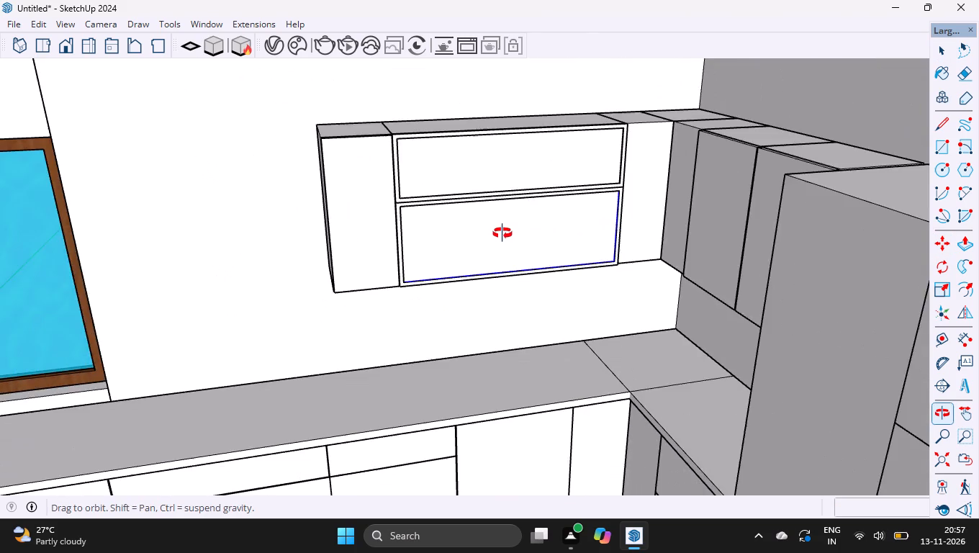
pyautogui.keyDown('ctrl'); pyautogui.scroll(-4, 502, 233); pyautogui.keyUp('ctrl')
pyautogui.press('space')
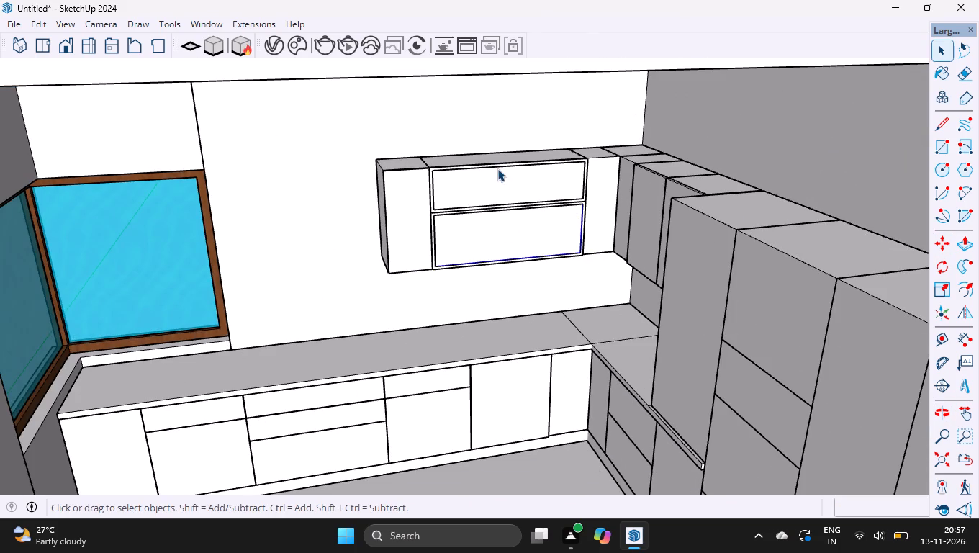
pyautogui.press('o')
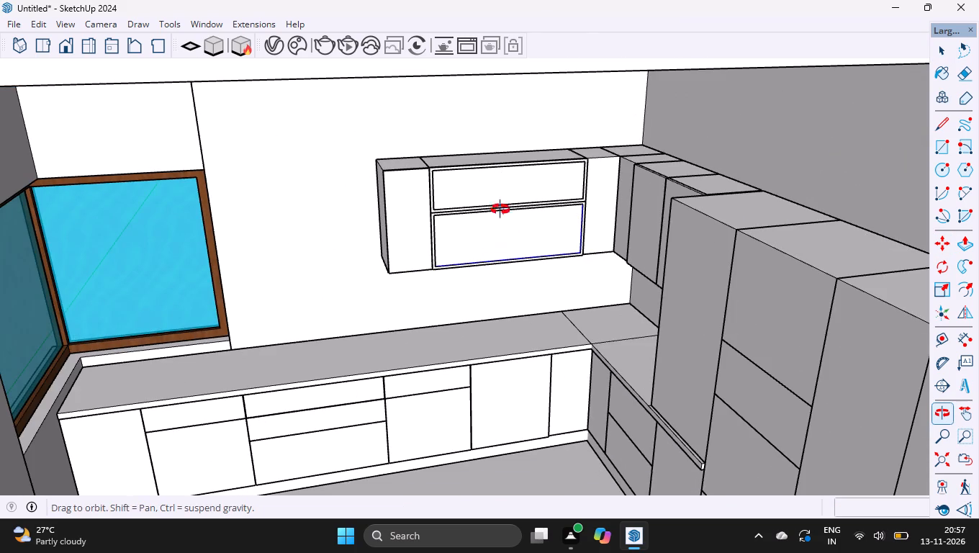
pyautogui.moveTo(456, 325); pyautogui.dragTo(465, 260)
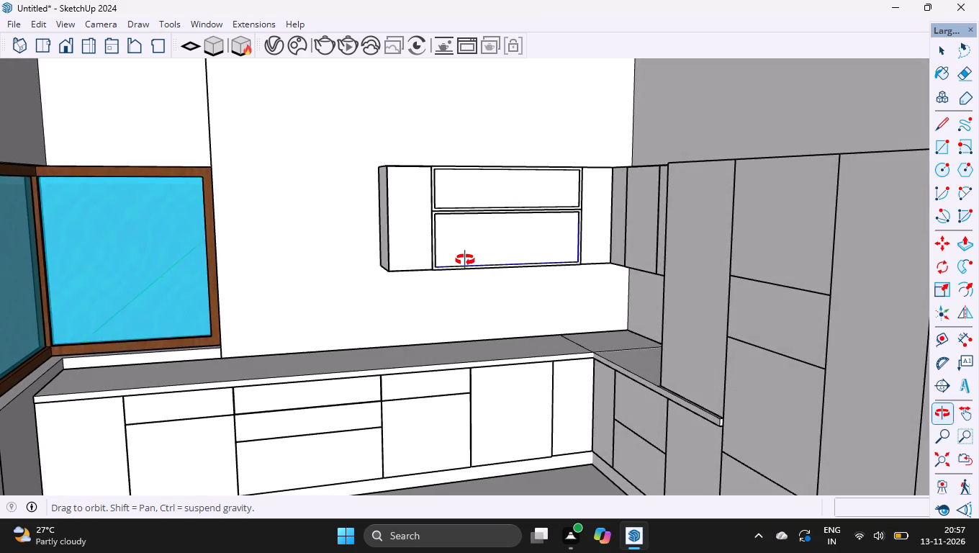
pyautogui.keyDown('ctrl'); pyautogui.scroll(-10, 465, 260); pyautogui.keyUp('ctrl')
pyautogui.keyDown('ctrl'); pyautogui.scroll(4, 514, 232); pyautogui.keyUp('ctrl')
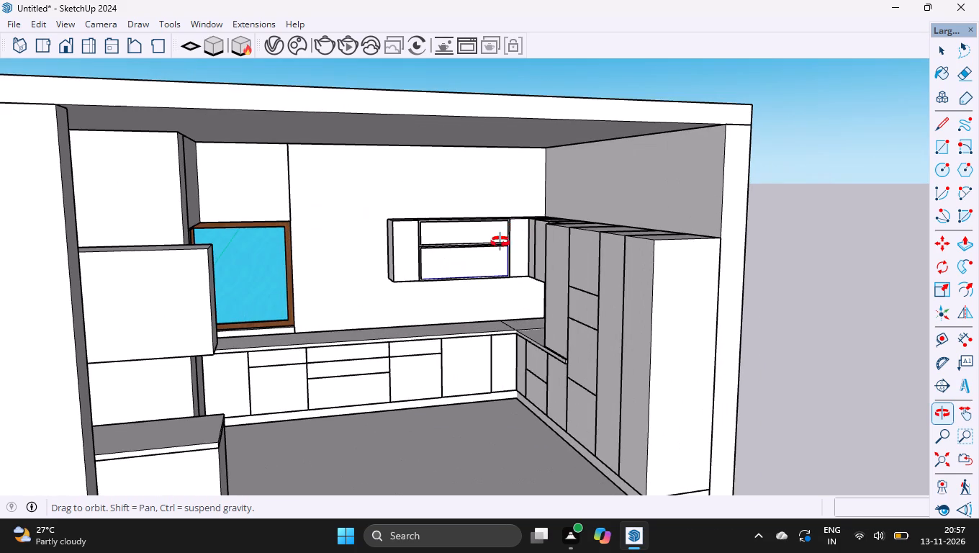
pyautogui.moveTo(454, 274); pyautogui.dragTo(502, 287)
pyautogui.keyDown('ctrl'); pyautogui.scroll(5, 443, 231); pyautogui.keyUp('ctrl')
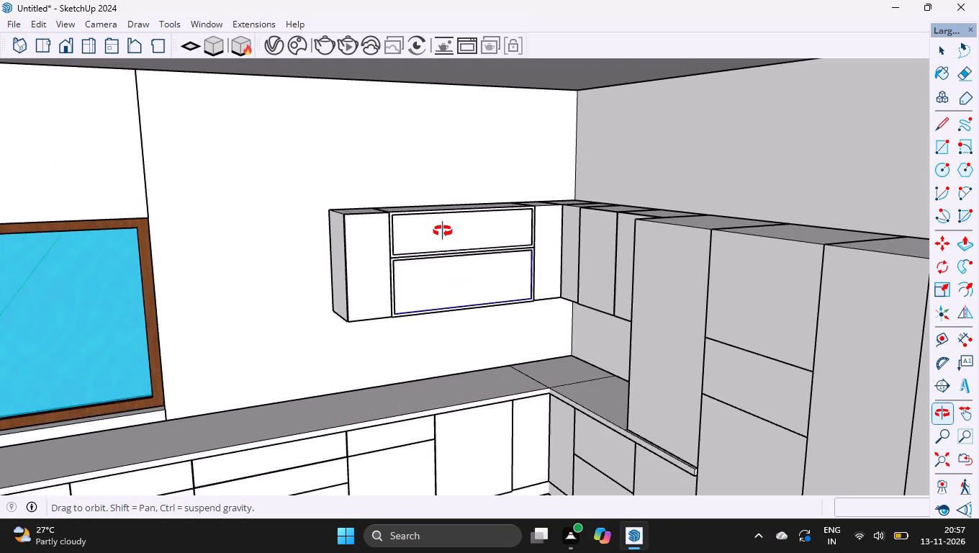
pyautogui.keyDown('ctrl'); pyautogui.scroll(5, 443, 231); pyautogui.keyUp('ctrl')
pyautogui.moveTo(443, 231); pyautogui.dragTo(373, 228)
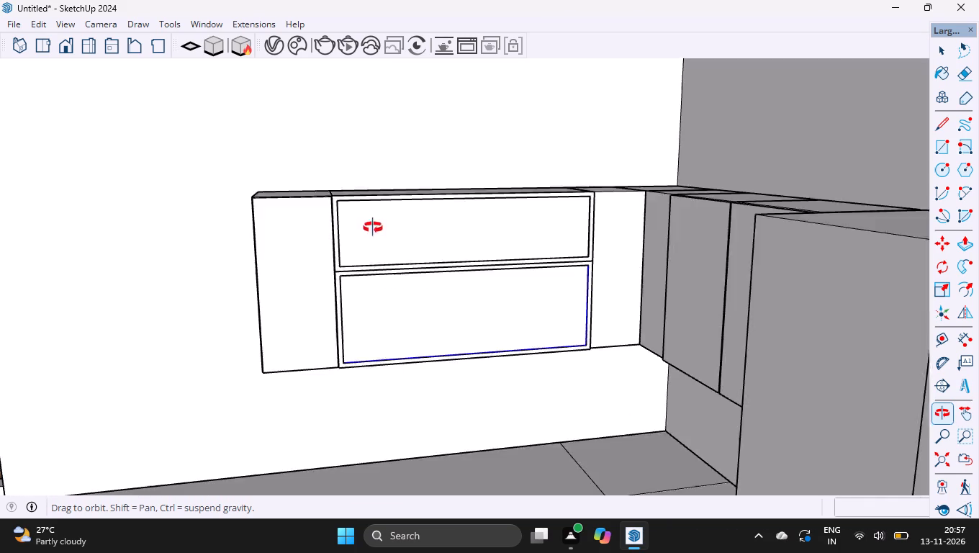
pyautogui.moveTo(373, 228); pyautogui.dragTo(362, 215)
pyautogui.keyDown('ctrl'); pyautogui.scroll(-8, 458, 289); pyautogui.keyUp('ctrl')
pyautogui.press('space')
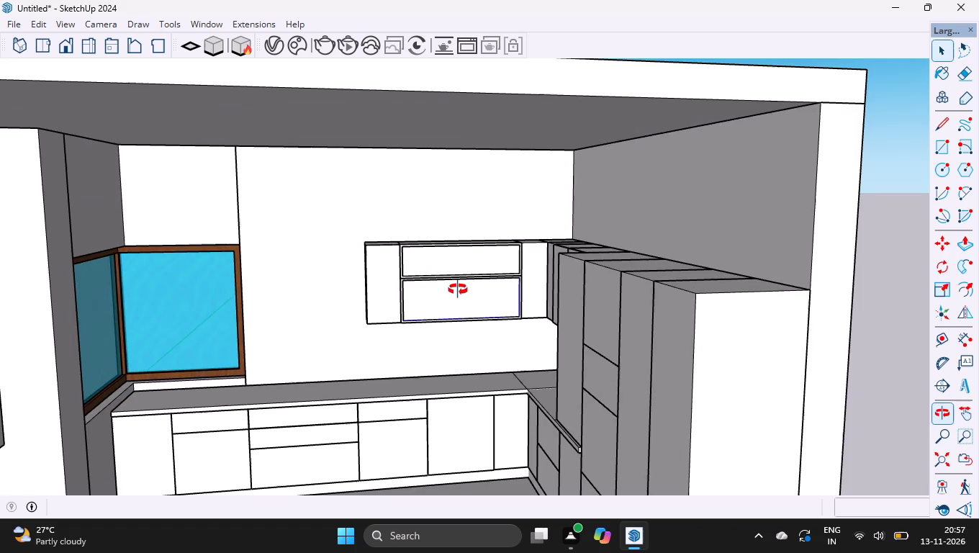
pyautogui.keyDown('ctrl'); pyautogui.scroll(-1, 458, 289); pyautogui.keyUp('ctrl')
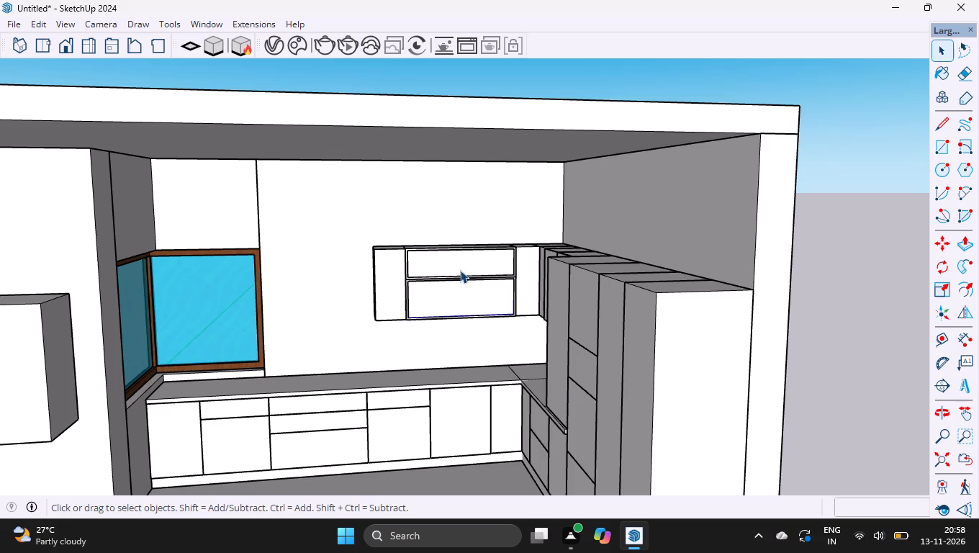
# Open the Chaos Cosmos asset browser.
pyautogui.click(300, 38)
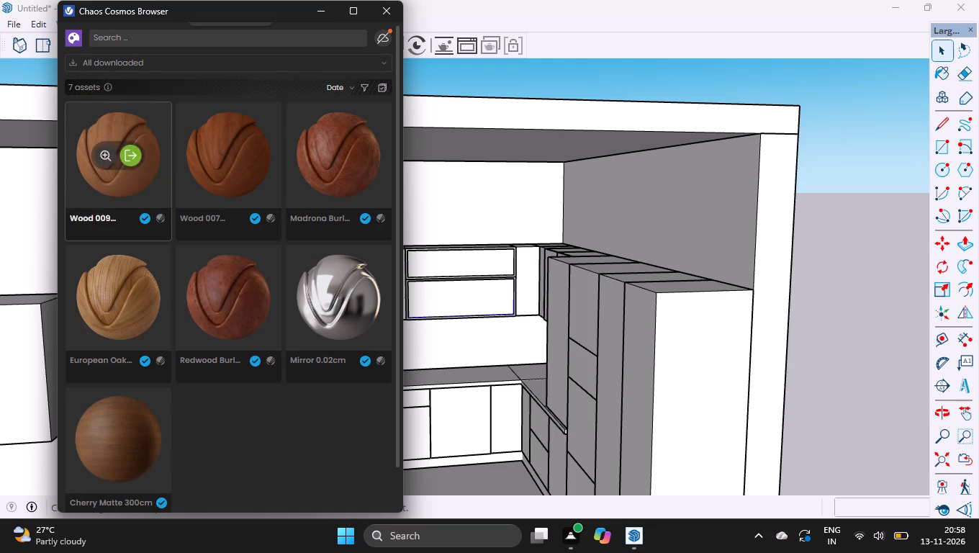
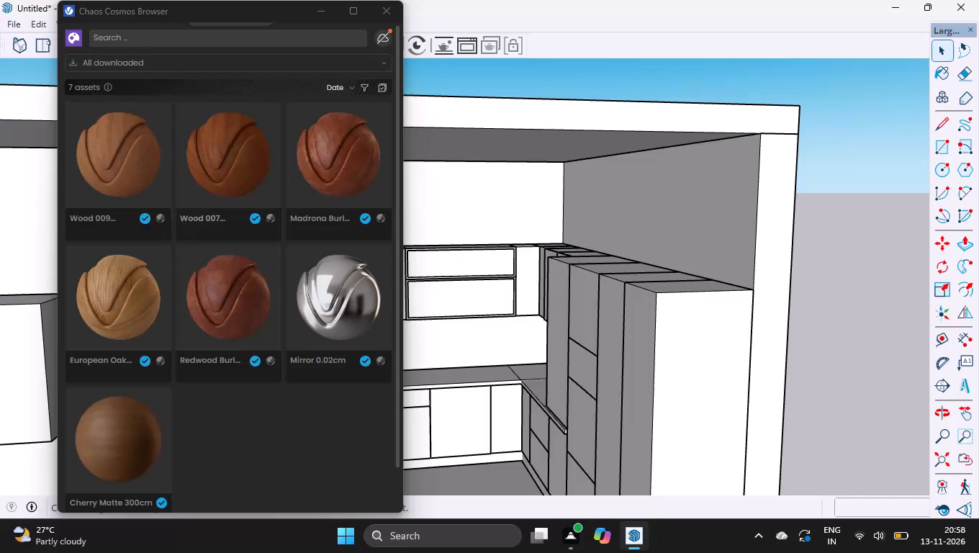
# Browse the online Chaos Cosmos materials and their category list, and close the asset browser.
pyautogui.click(76, 45)
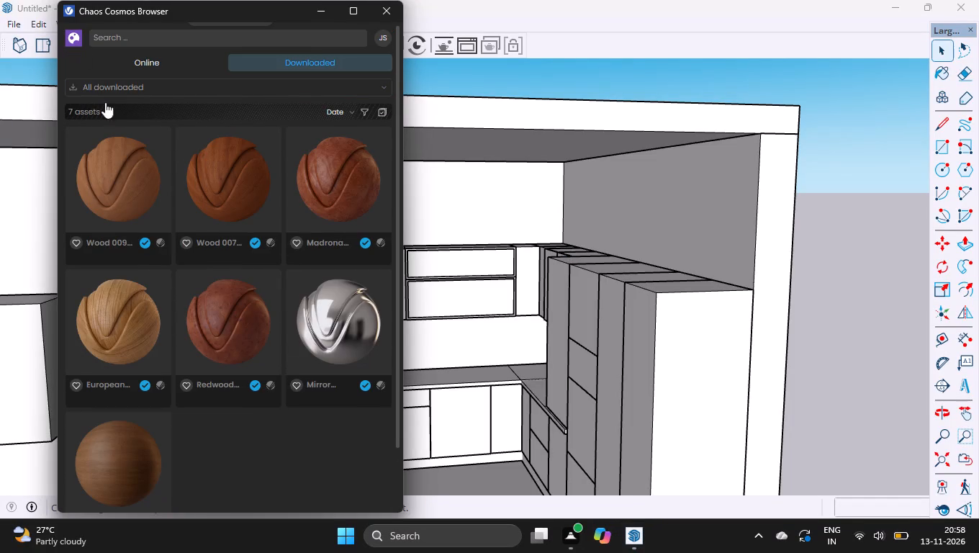
pyautogui.click(137, 68)
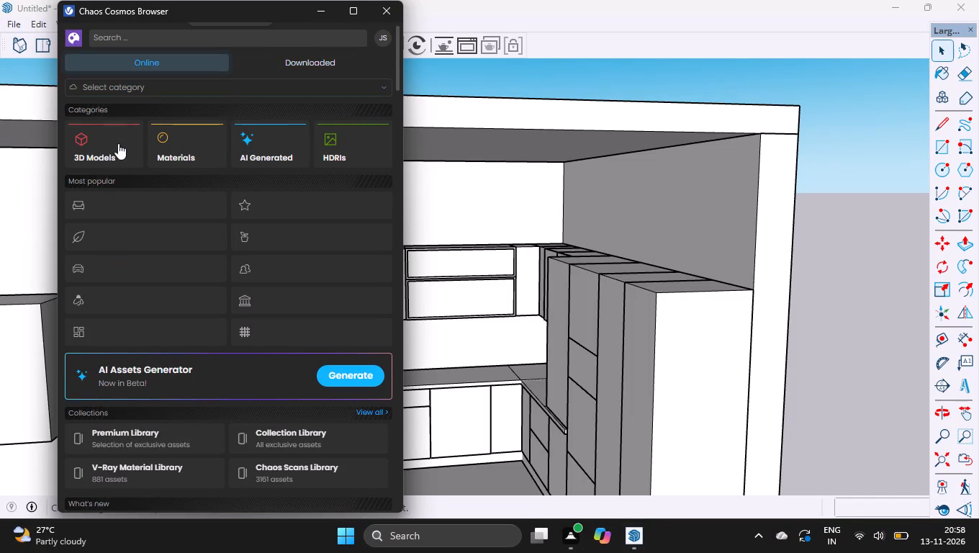
pyautogui.click(168, 156)
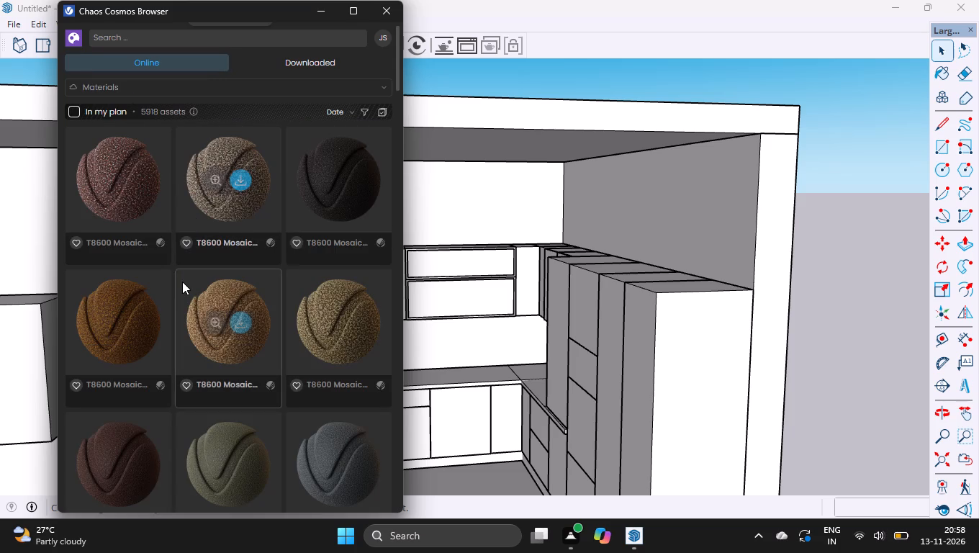
pyautogui.scroll(-2, 193, 267)
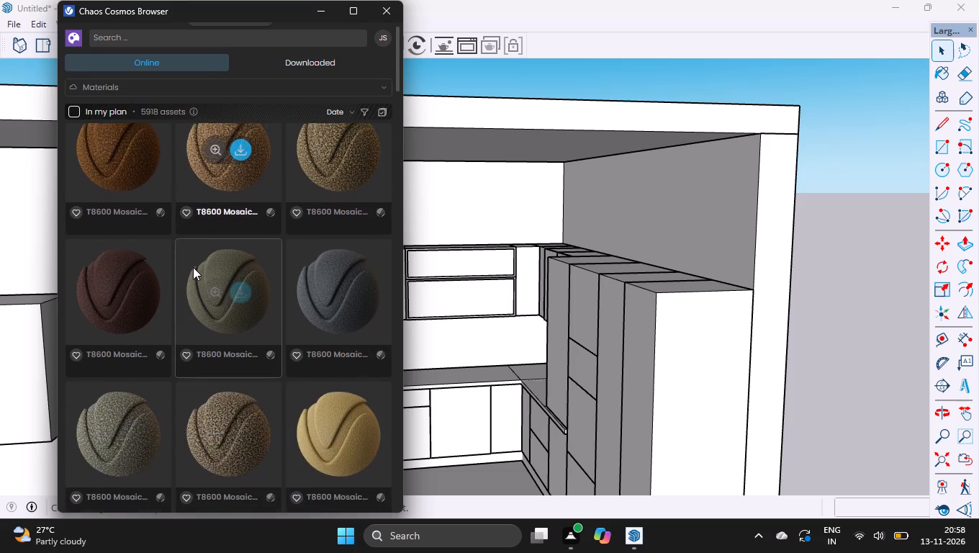
pyautogui.scroll(-1, 193, 267)
pyautogui.click(127, 86)
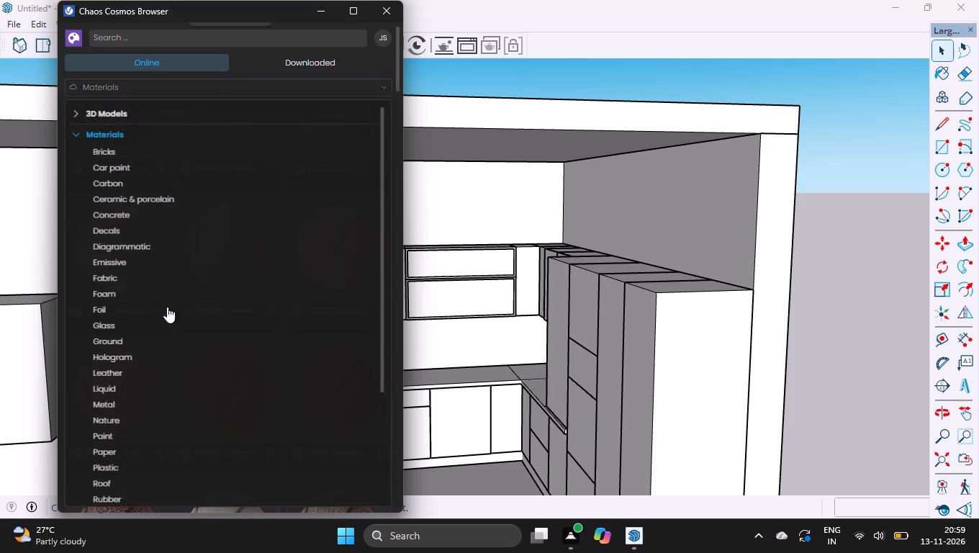
pyautogui.scroll(-9, 170, 322)
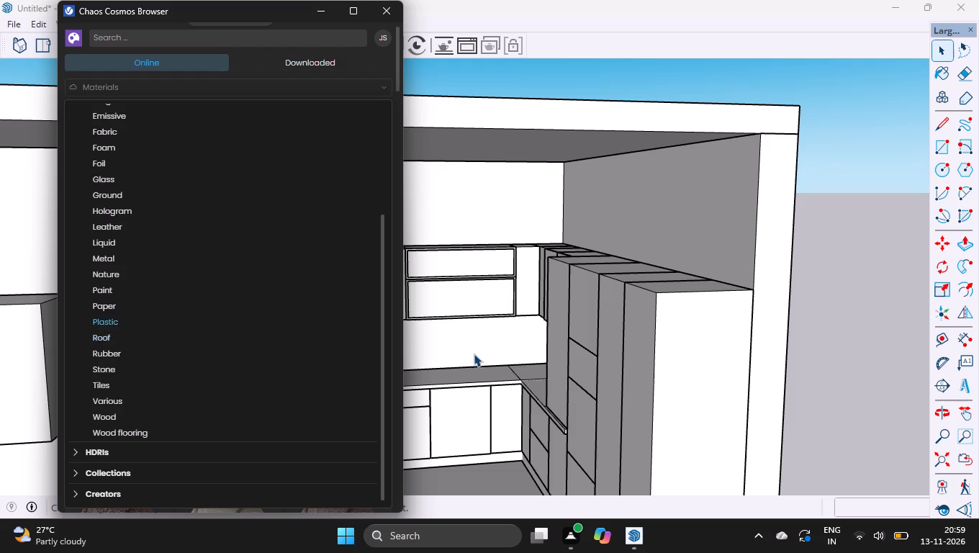
pyautogui.click(842, 190)
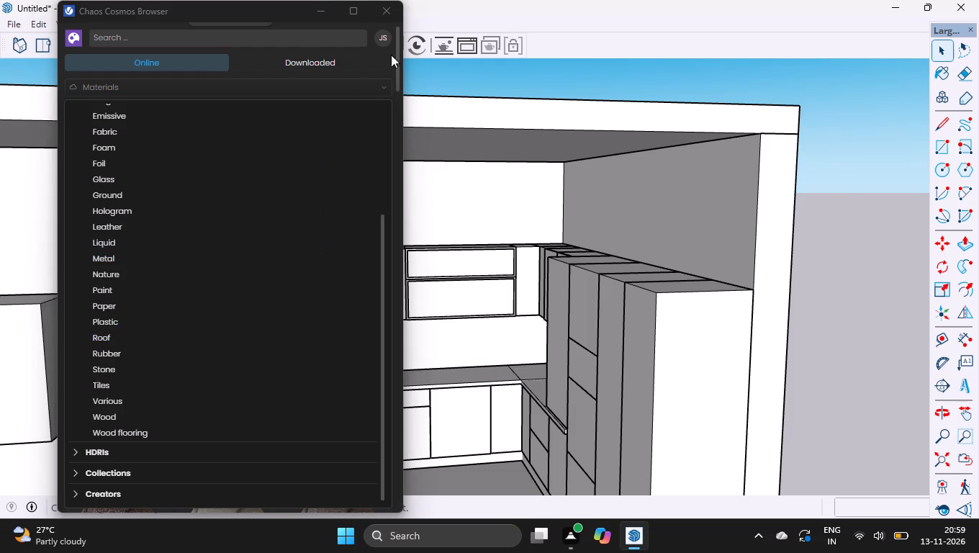
pyautogui.click(392, 9)
# Open the kitchen floor slab's group for editing and select its top face.
pyautogui.keyDown('ctrl'); pyautogui.scroll(-4, 351, 258); pyautogui.keyUp('ctrl')
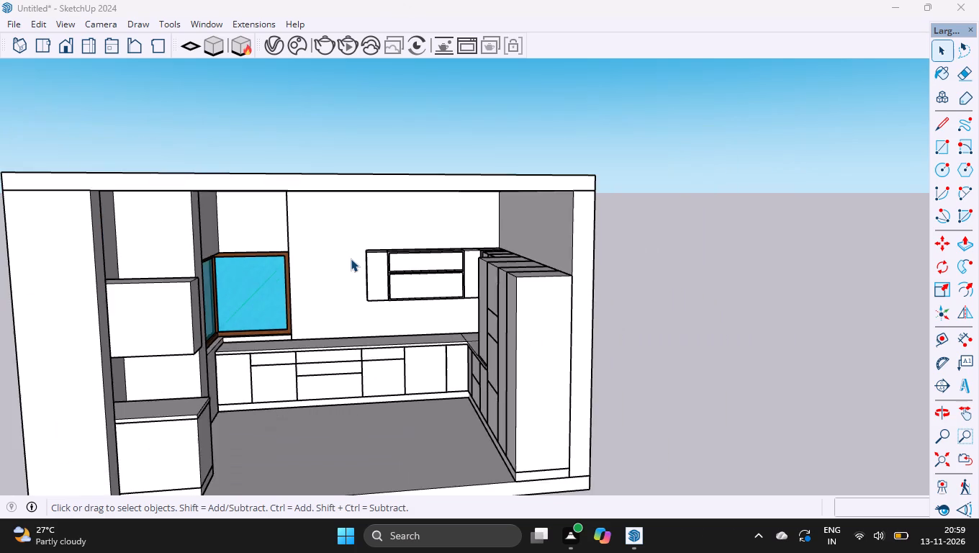
pyautogui.keyDown('ctrl'); pyautogui.scroll(-2, 351, 258); pyautogui.keyUp('ctrl')
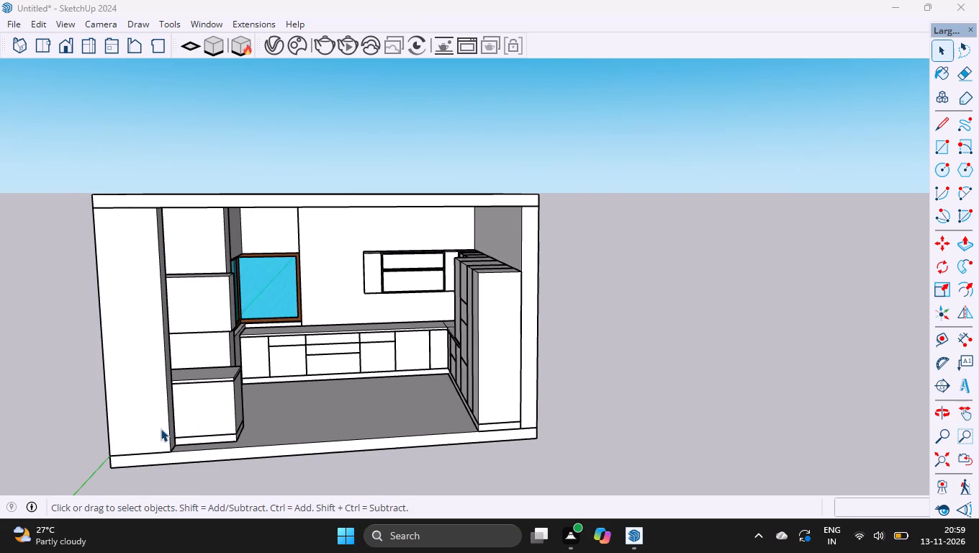
pyautogui.keyDown('ctrl'); pyautogui.scroll(4, 161, 428); pyautogui.keyUp('ctrl')
pyautogui.press('o')
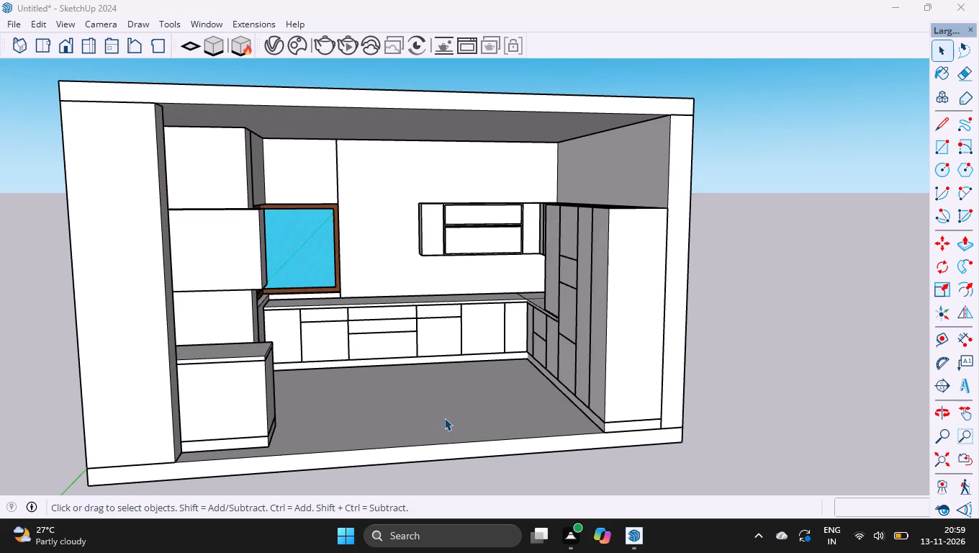
pyautogui.moveTo(518, 410); pyautogui.dragTo(489, 422)
pyautogui.click(733, 397)
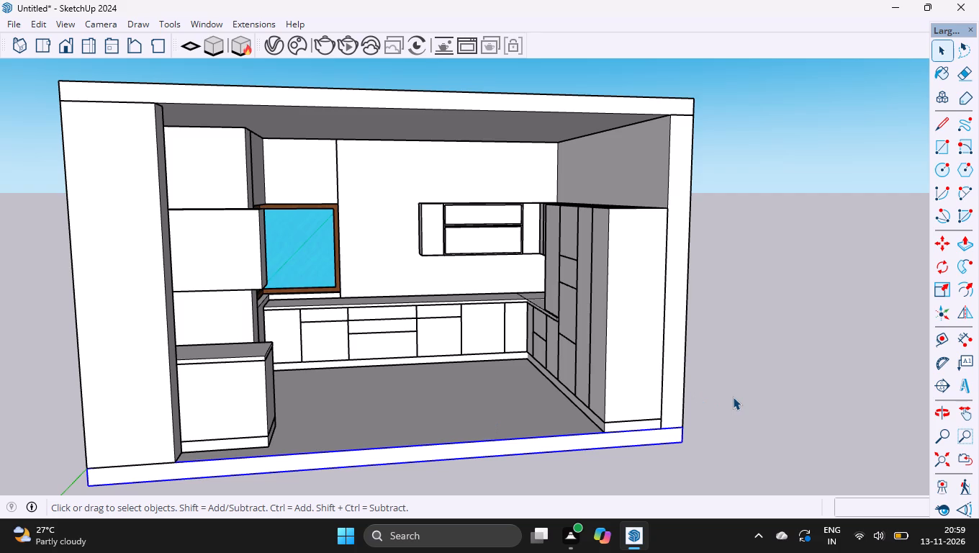
pyautogui.press('o')
pyautogui.moveTo(715, 368); pyautogui.dragTo(693, 400)
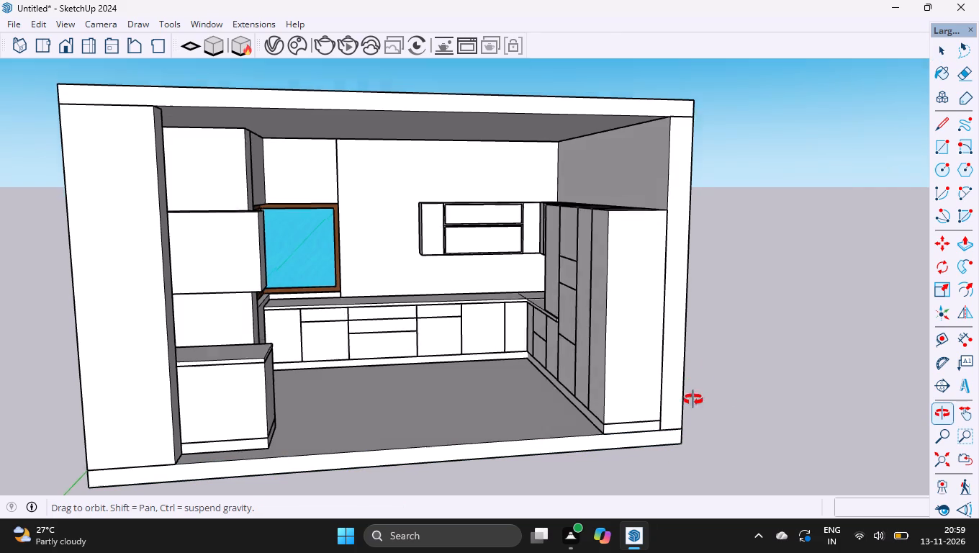
pyautogui.moveTo(693, 400); pyautogui.dragTo(613, 405)
pyautogui.moveTo(401, 446); pyautogui.dragTo(459, 449)
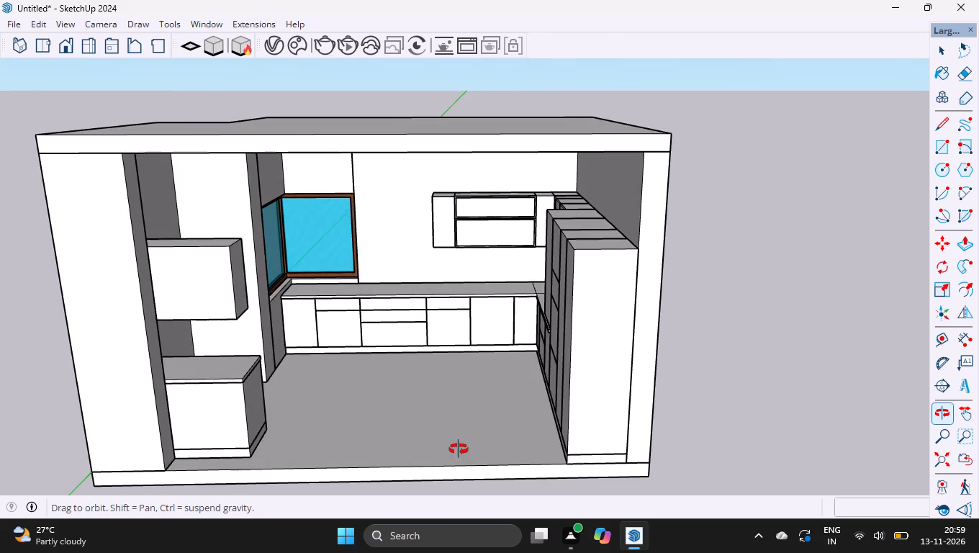
pyautogui.keyDown('ctrl'); pyautogui.scroll(4, 315, 481); pyautogui.keyUp('ctrl')
pyautogui.press('space')
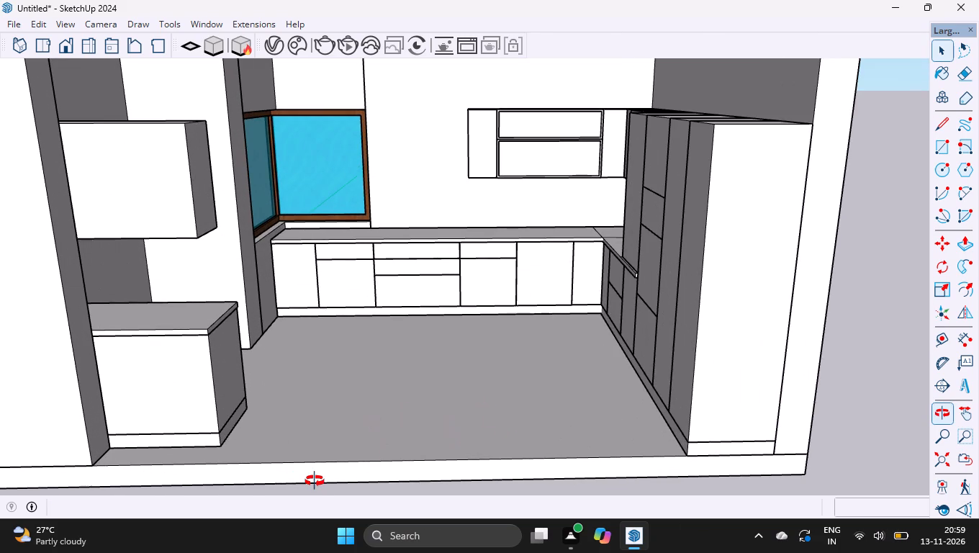
pyautogui.doubleClick(359, 428)
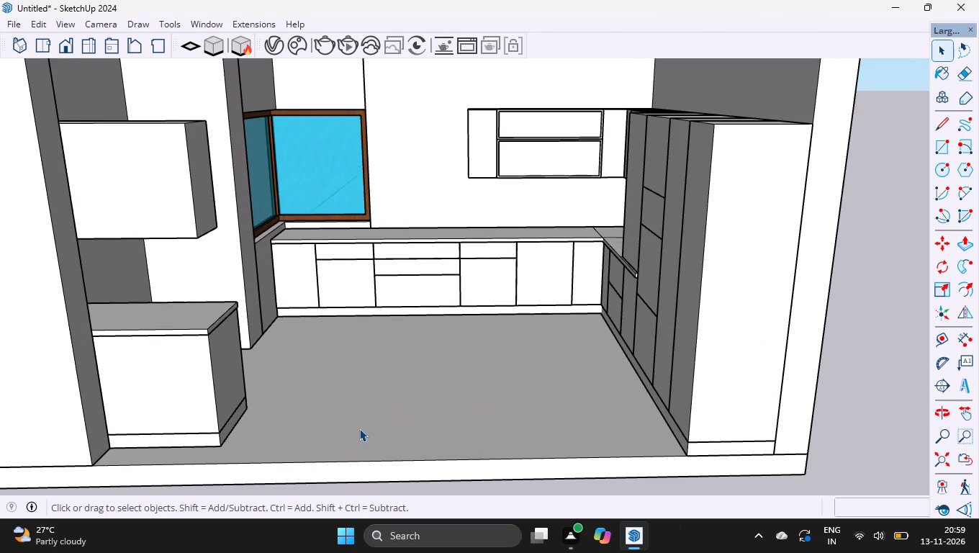
pyautogui.click(366, 396)
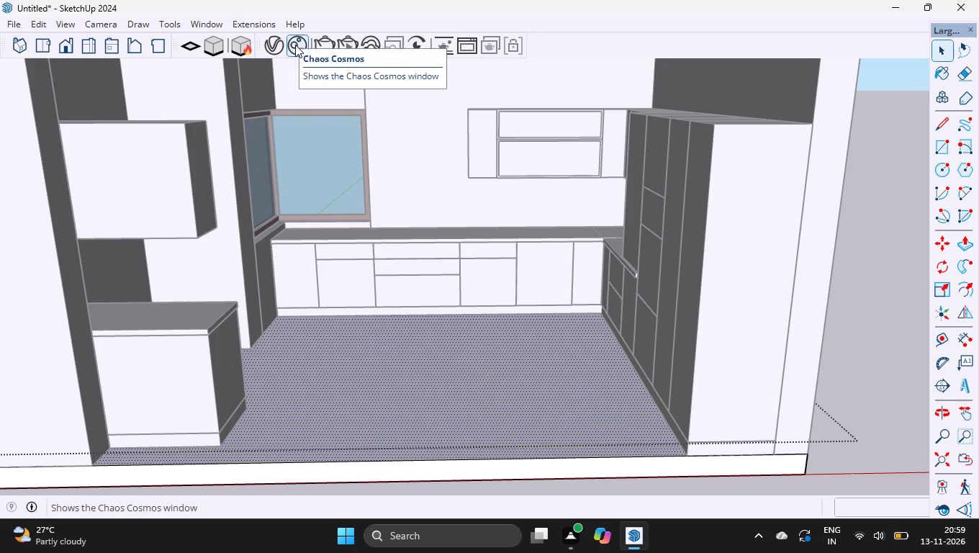
# Create a Generic material in the V-Ray Asset Editor and name it flooring.
pyautogui.click(269, 40)
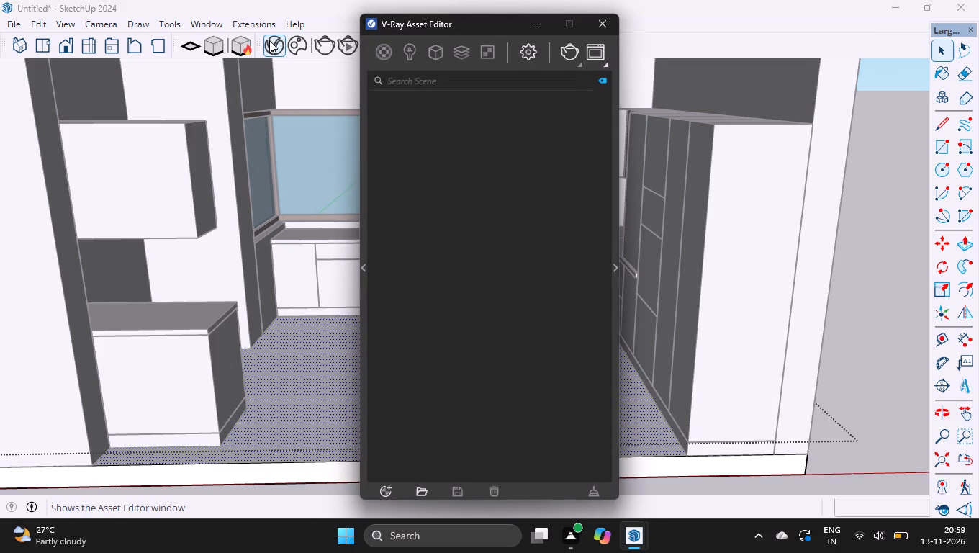
pyautogui.click(615, 269)
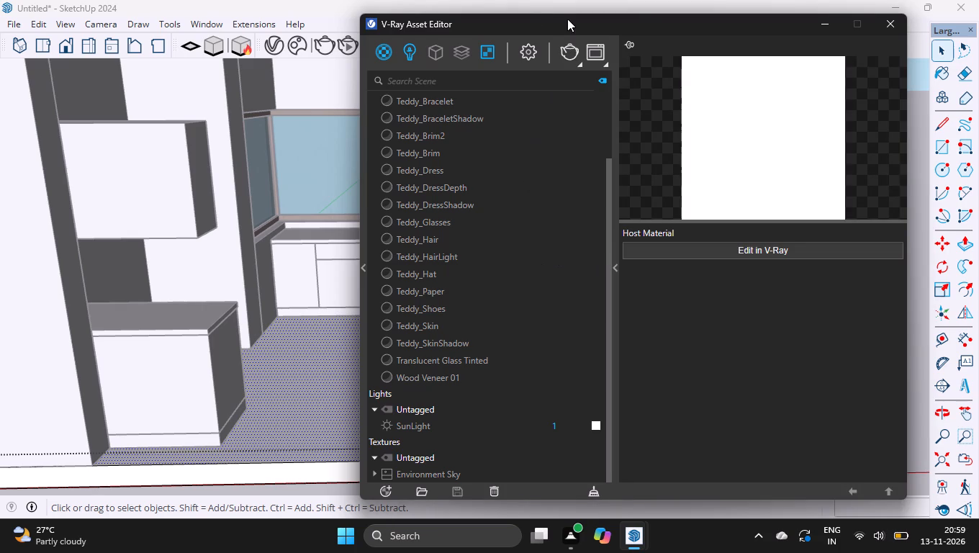
pyautogui.moveTo(567, 19); pyautogui.dragTo(252, 37)
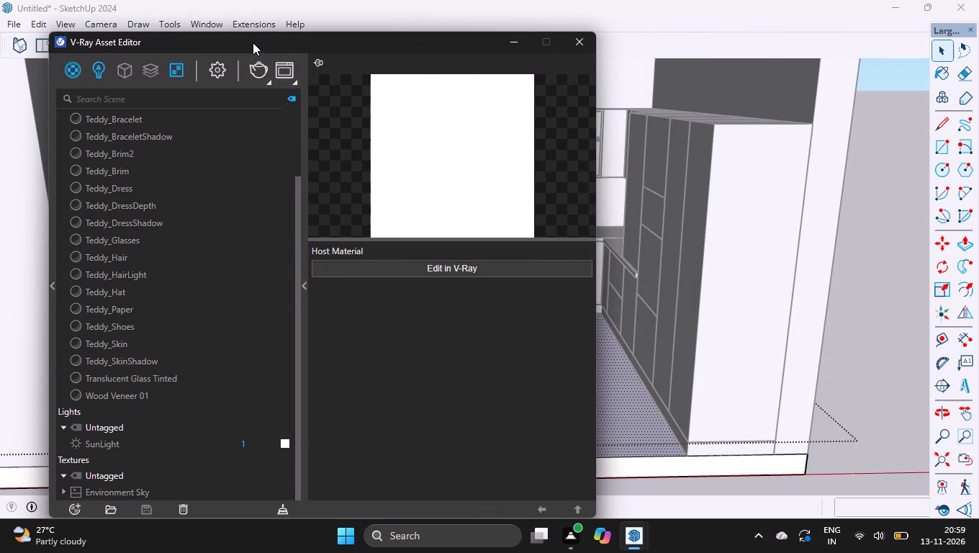
pyautogui.rightClick(70, 74)
pyautogui.click(94, 94)
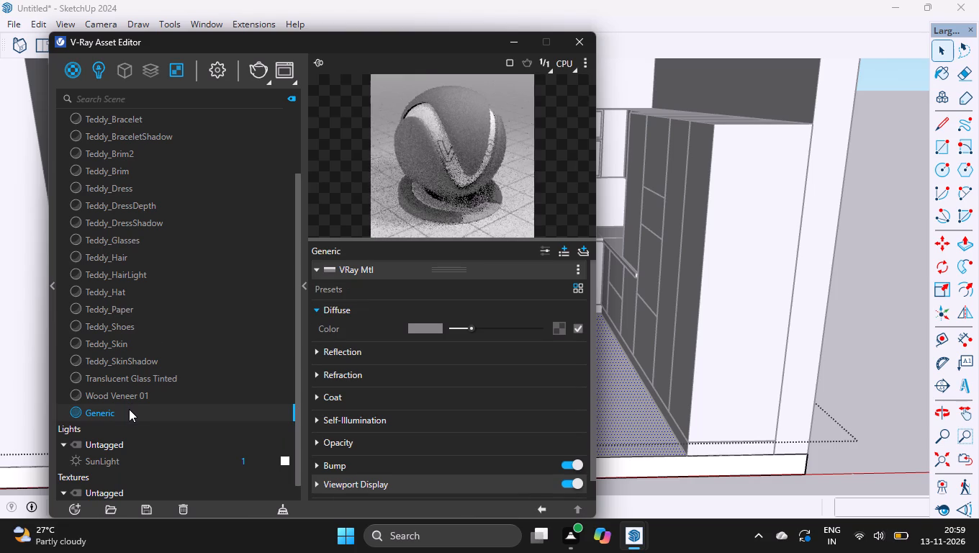
pyautogui.doubleClick(129, 409)
pyautogui.hotkey('ctrl', 'a')
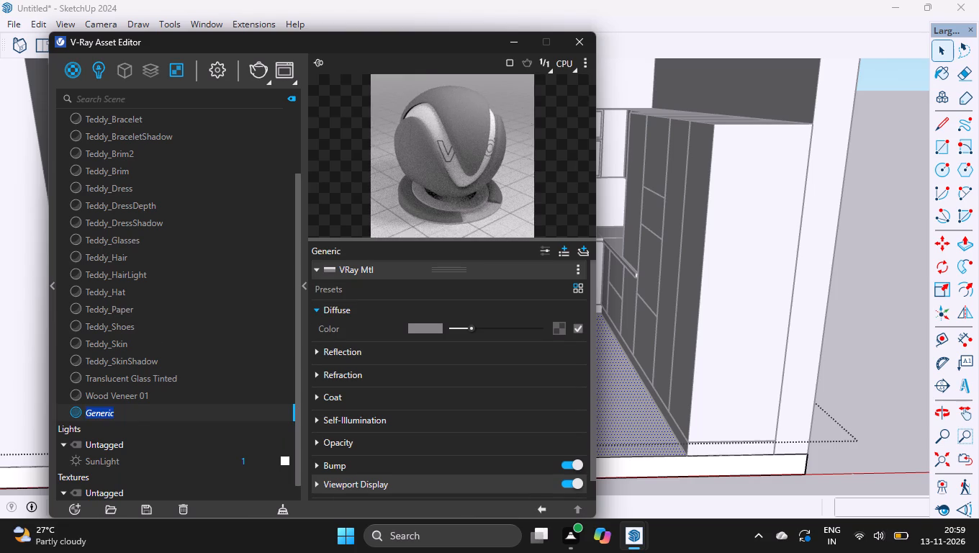
pyautogui.write('flooring')
pyautogui.press('Return')
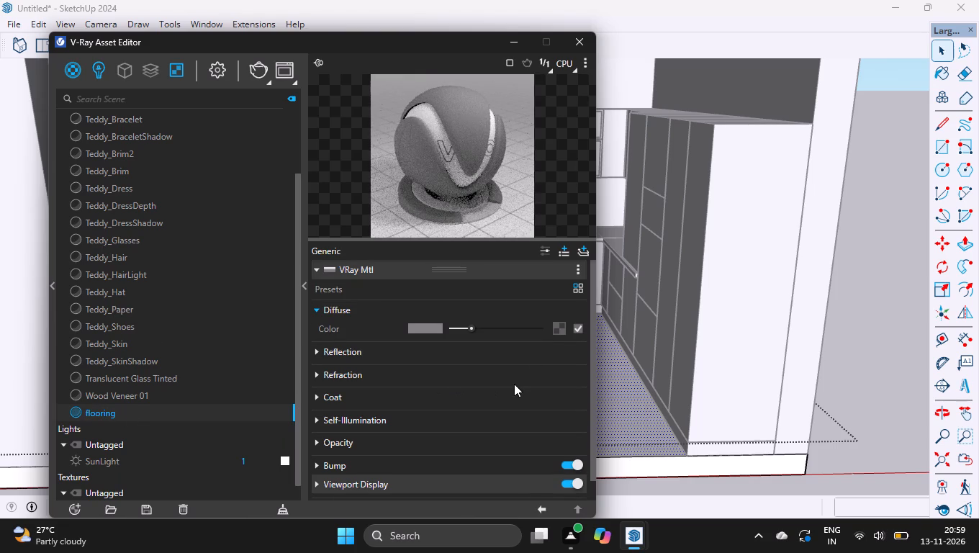
# Assign a Tiles texture to the flooring material's diffuse color.
pyautogui.click(558, 331)
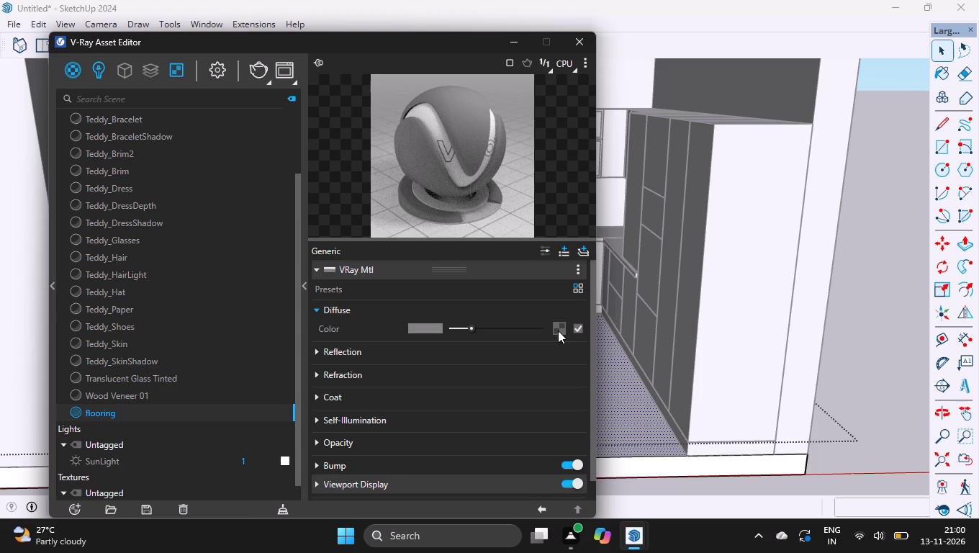
pyautogui.click(531, 318)
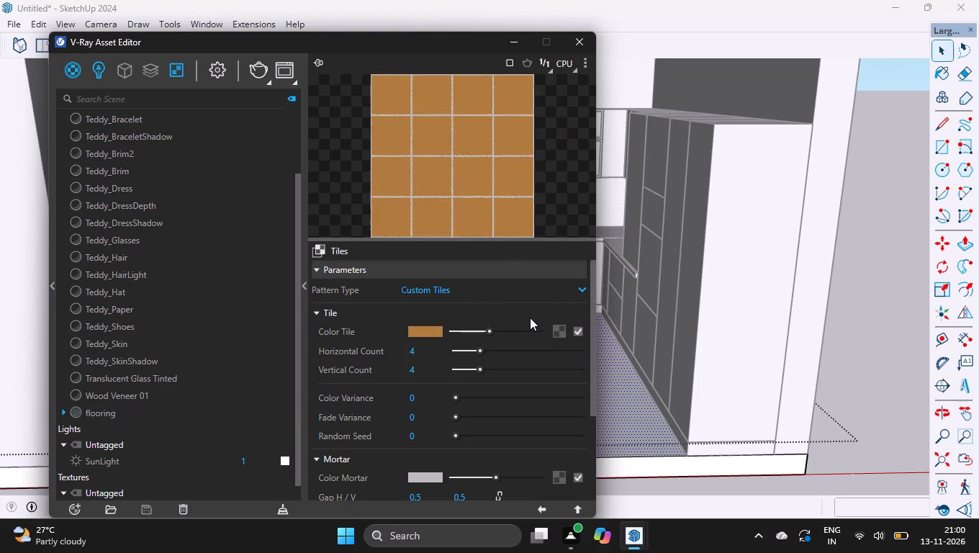
# Set the tile mortar color to black and both the horizontal and vertical mortar gaps to 0.3.
pyautogui.scroll(-1, 428, 392)
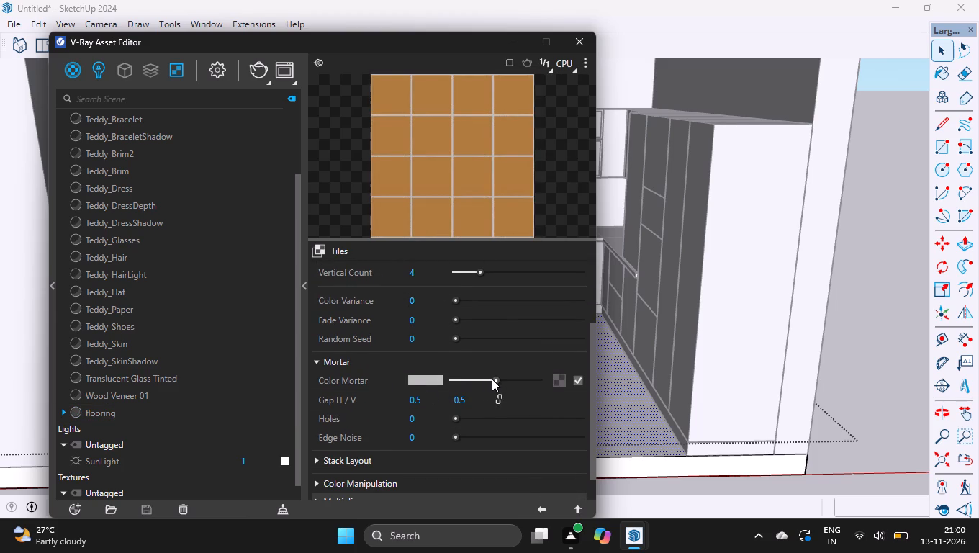
pyautogui.moveTo(497, 379); pyautogui.dragTo(448, 375)
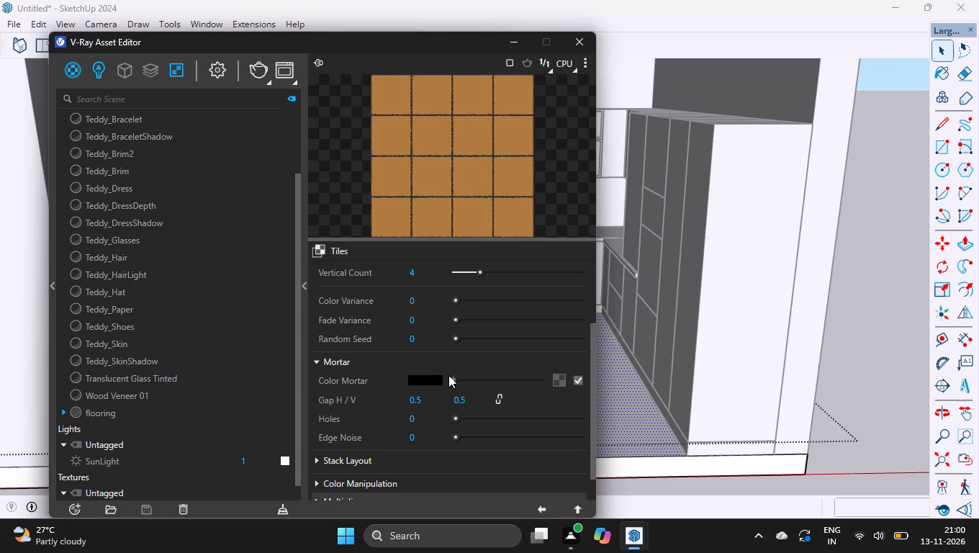
pyautogui.click(429, 404)
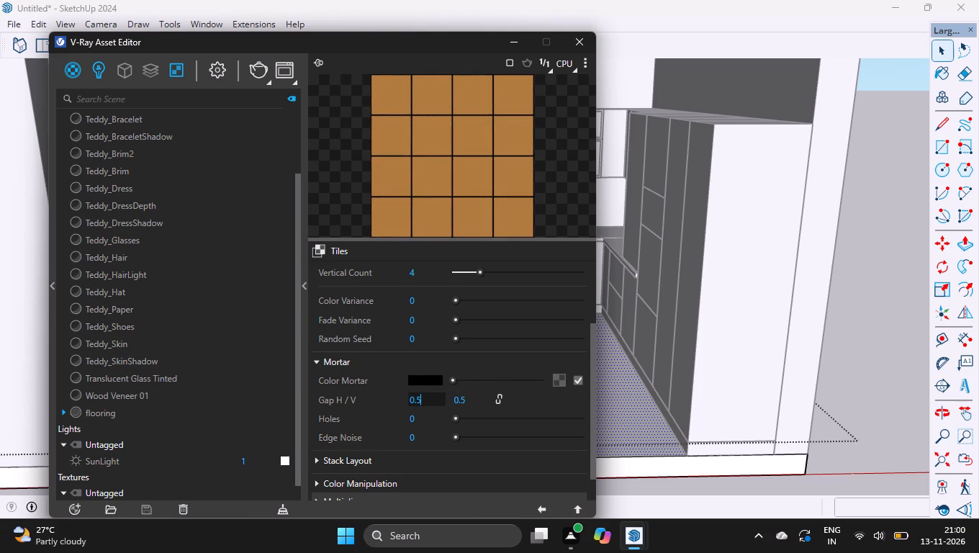
pyautogui.press('BackSpace')
pyautogui.press('3')
pyautogui.press('Return')
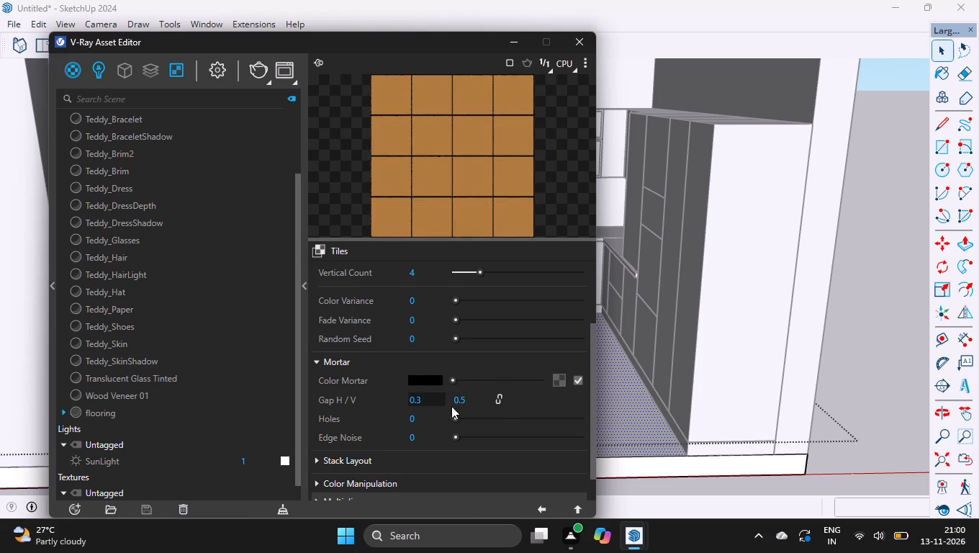
pyautogui.click(482, 399)
pyautogui.press('BackSpace')
pyautogui.press('3')
pyautogui.press('Return')
# Assign the Calacatta Gold Marble Effect Tiles 120x60 image from Downloads as the bitmap for the Tiles texture's tile color.
pyautogui.scroll(1, 482, 399)
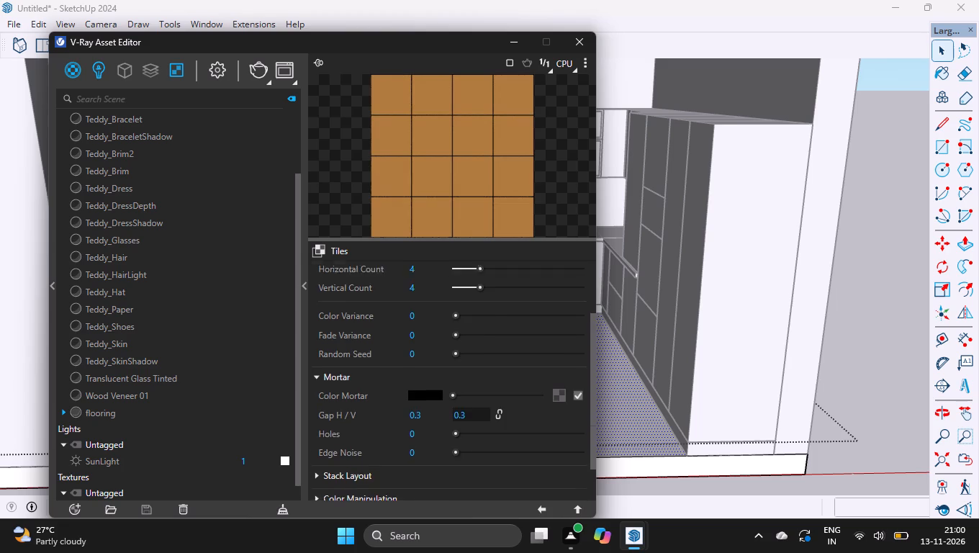
pyautogui.scroll(1, 482, 399)
pyautogui.click(561, 335)
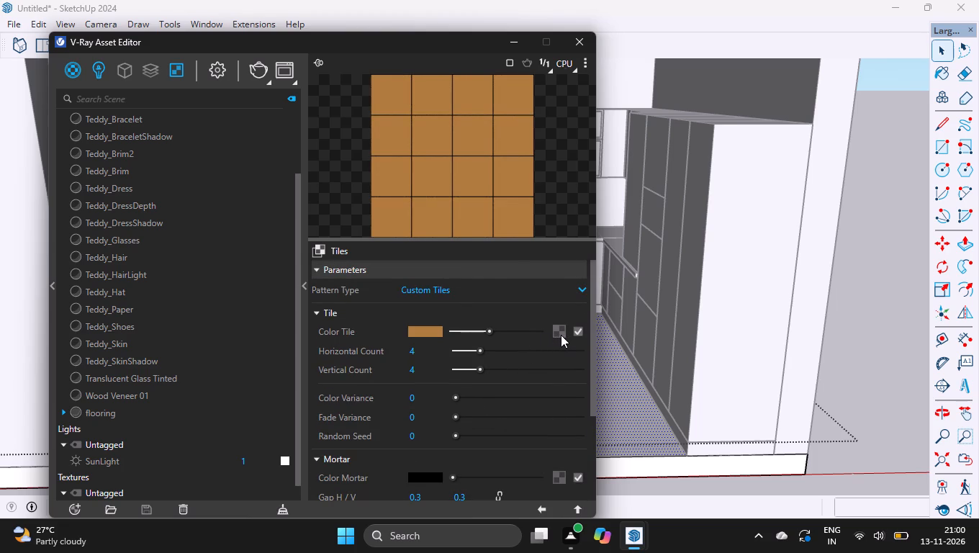
pyautogui.click(526, 76)
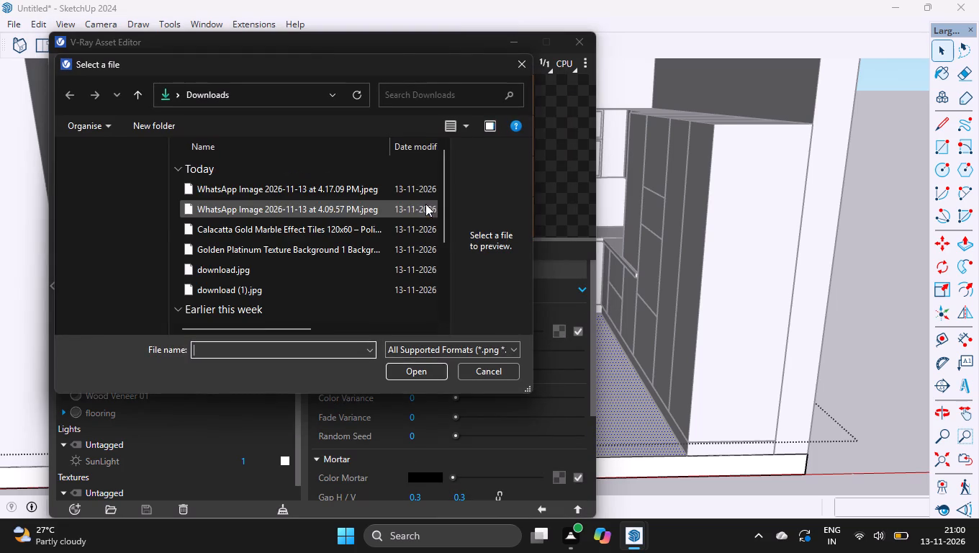
pyautogui.click(251, 185)
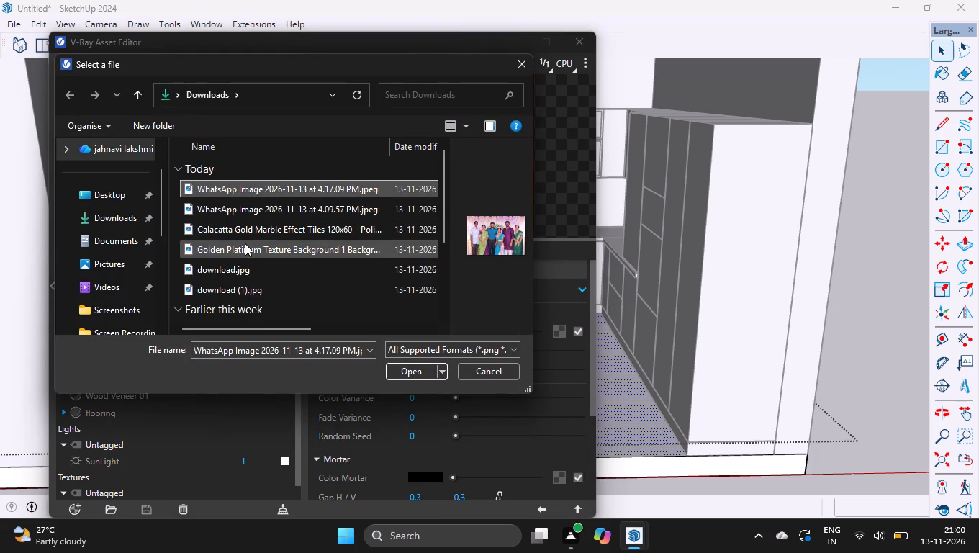
pyautogui.click(242, 264)
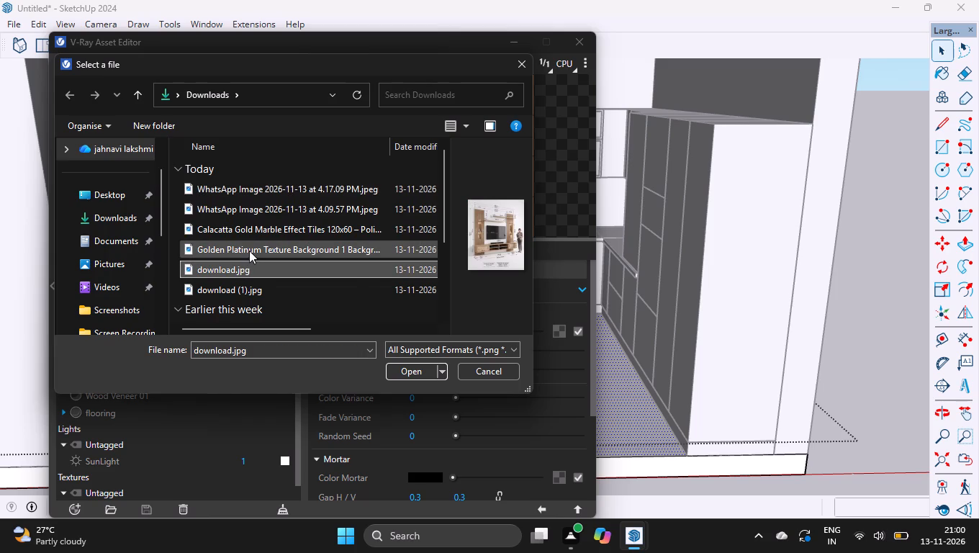
pyautogui.click(249, 251)
pyautogui.click(258, 230)
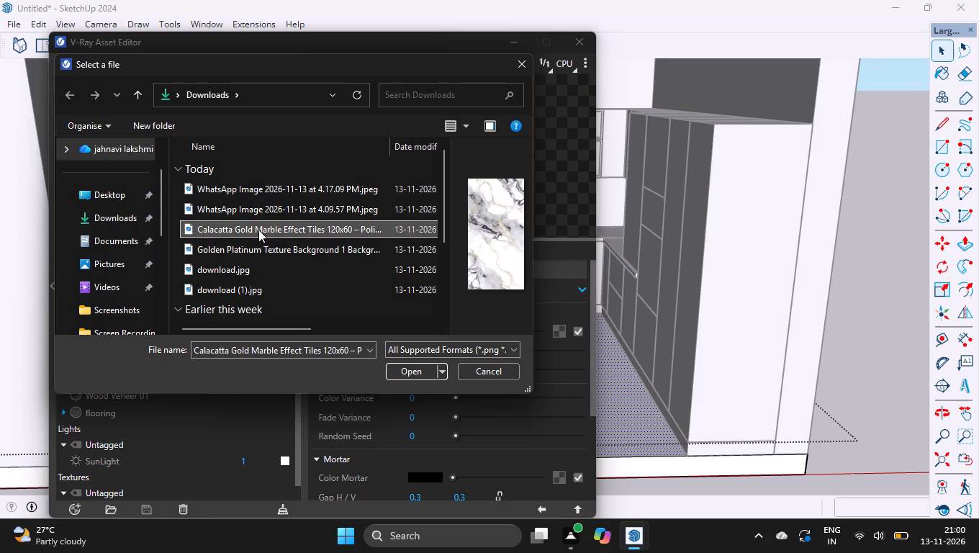
pyautogui.click(405, 372)
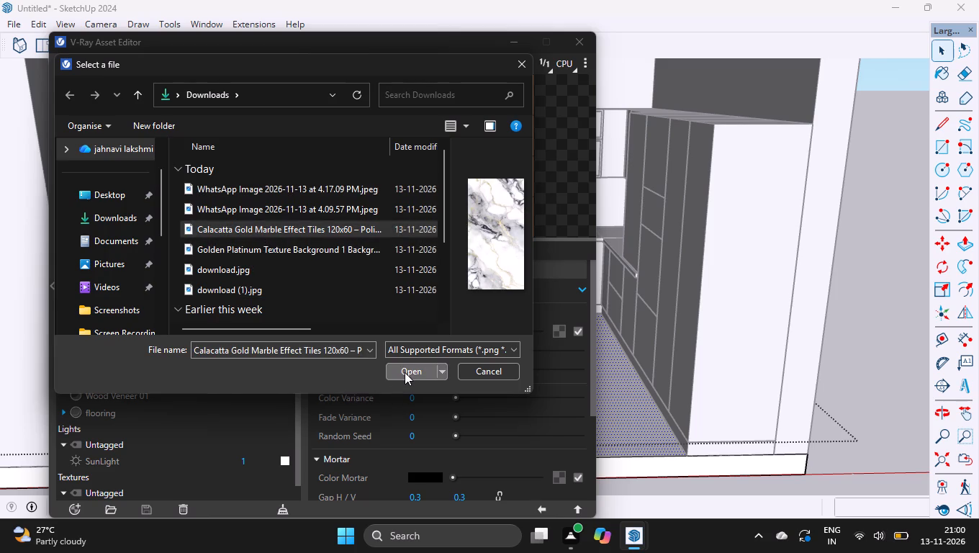
pyautogui.scroll(-1, 405, 372)
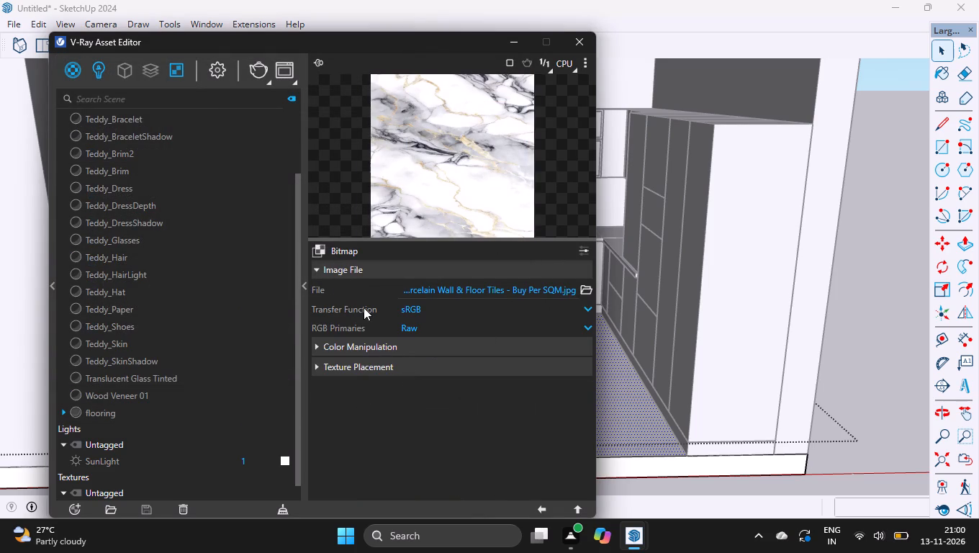
# Set the flooring material's reflection color to full white.
pyautogui.click(148, 415)
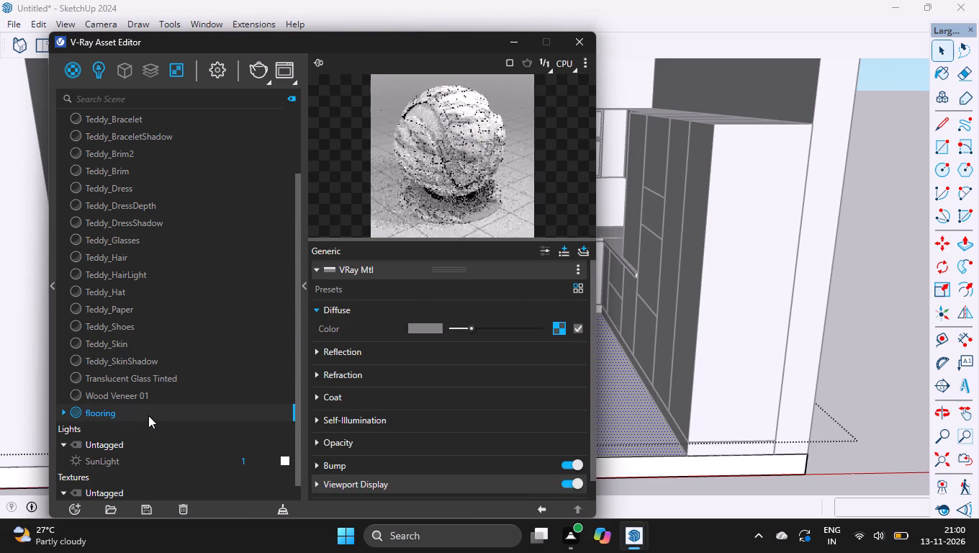
pyautogui.moveTo(148, 415); pyautogui.dragTo(166, 416)
pyautogui.scroll(-1, 302, 426)
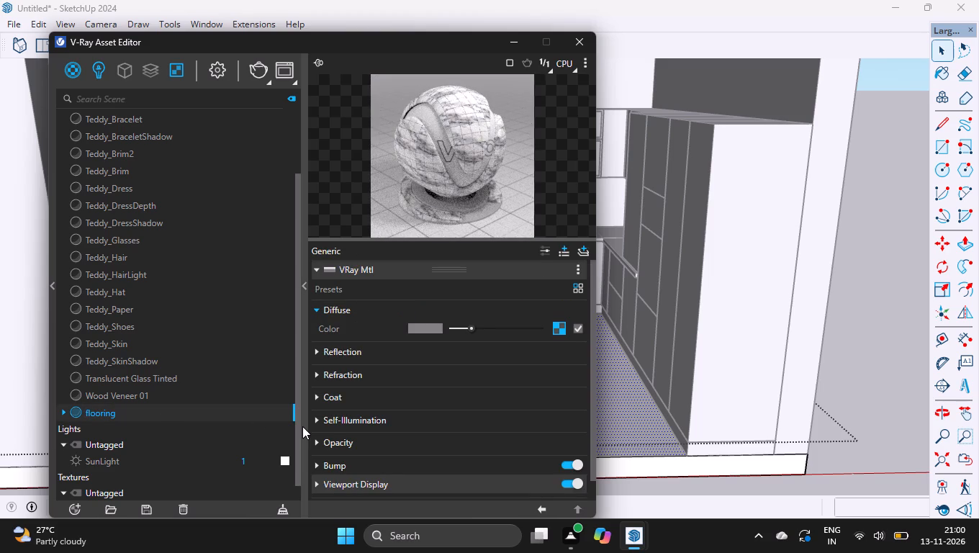
pyautogui.scroll(-1, 302, 426)
pyautogui.scroll(-3, 381, 423)
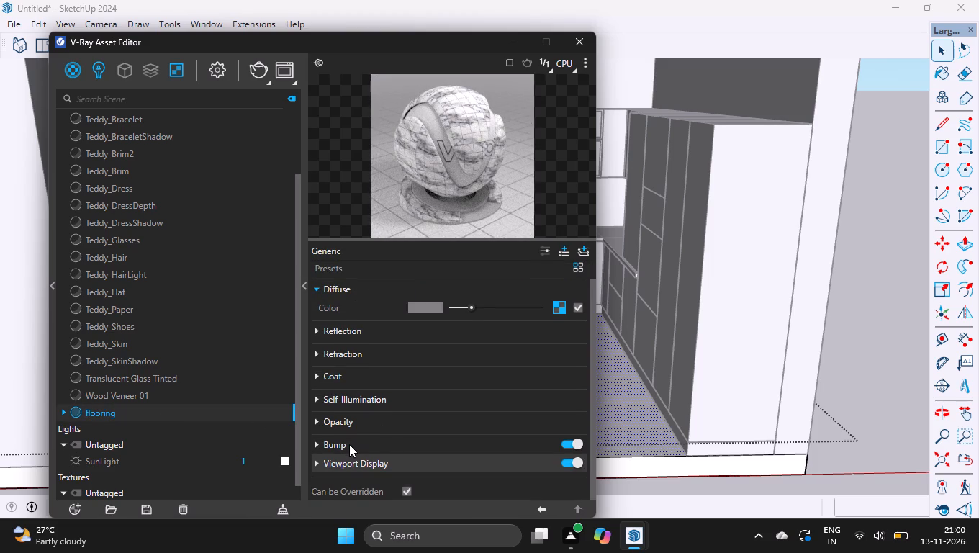
pyautogui.click(349, 444)
pyautogui.scroll(-2, 349, 444)
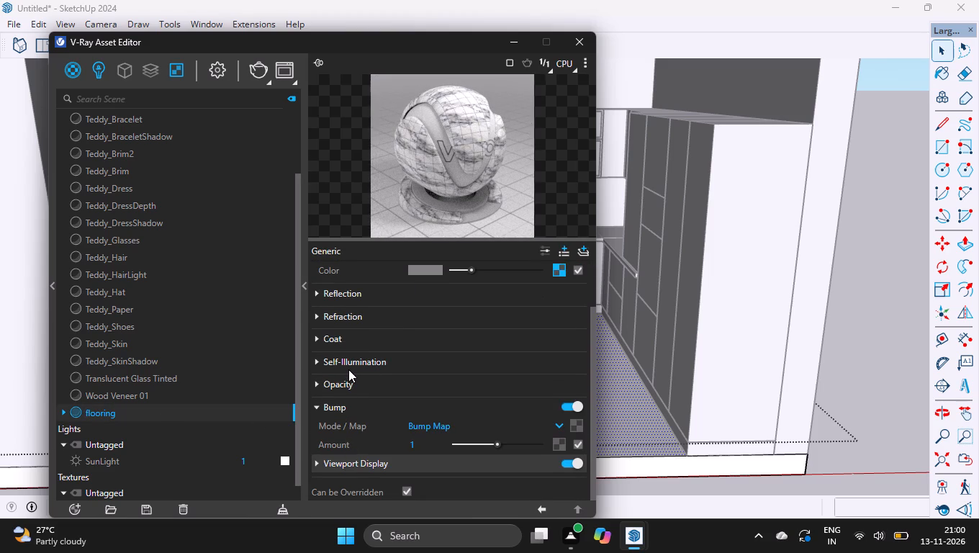
pyautogui.click(348, 369)
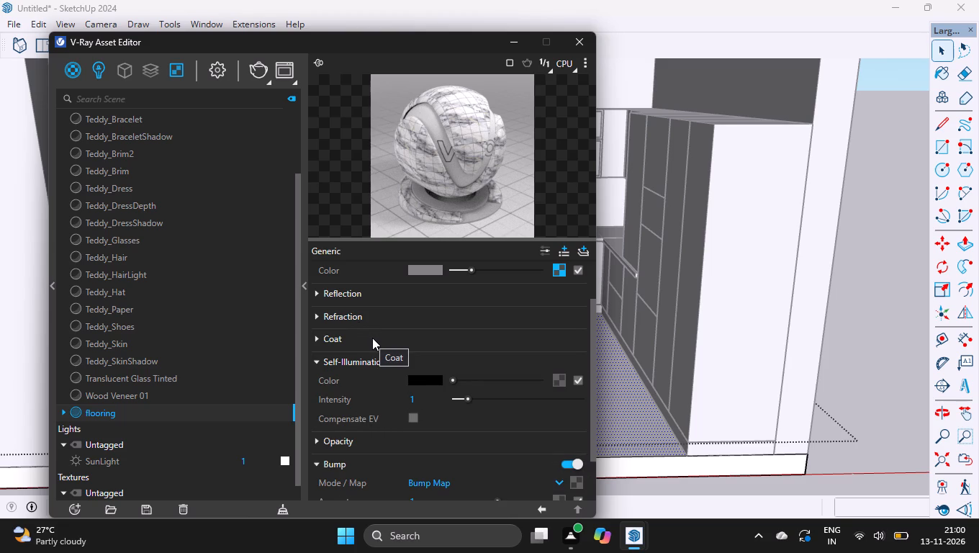
pyautogui.click(351, 295)
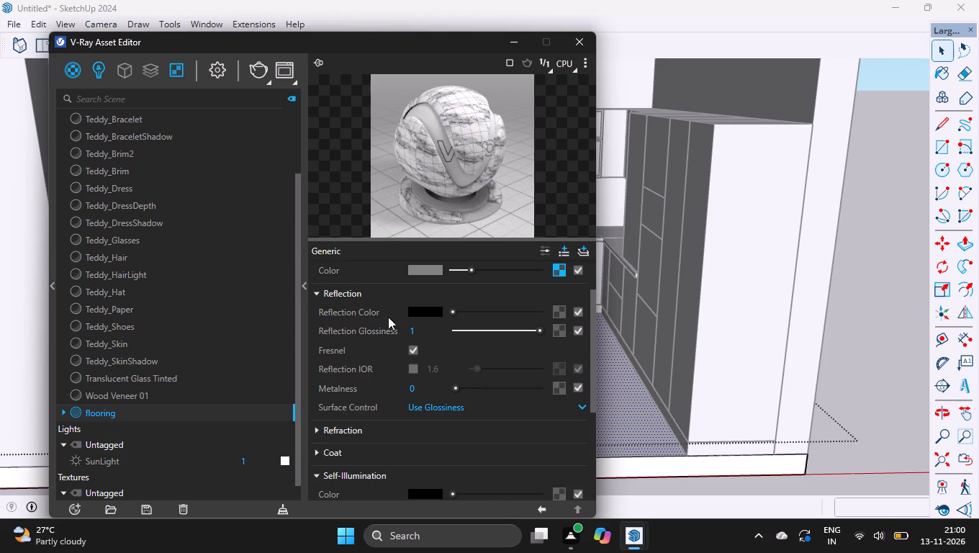
pyautogui.moveTo(453, 313); pyautogui.dragTo(461, 313)
pyautogui.moveTo(461, 313); pyautogui.dragTo(568, 322)
pyautogui.click(440, 409)
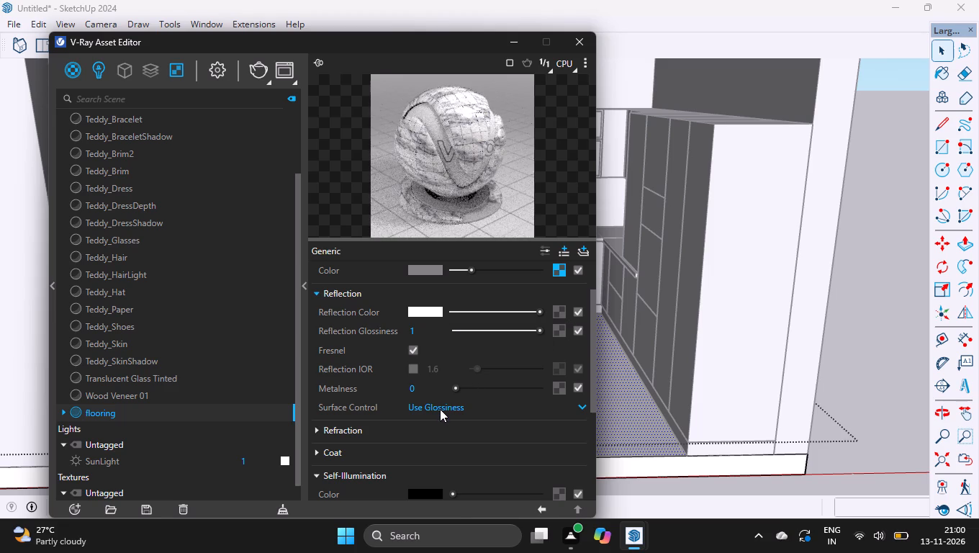
pyautogui.click(440, 409)
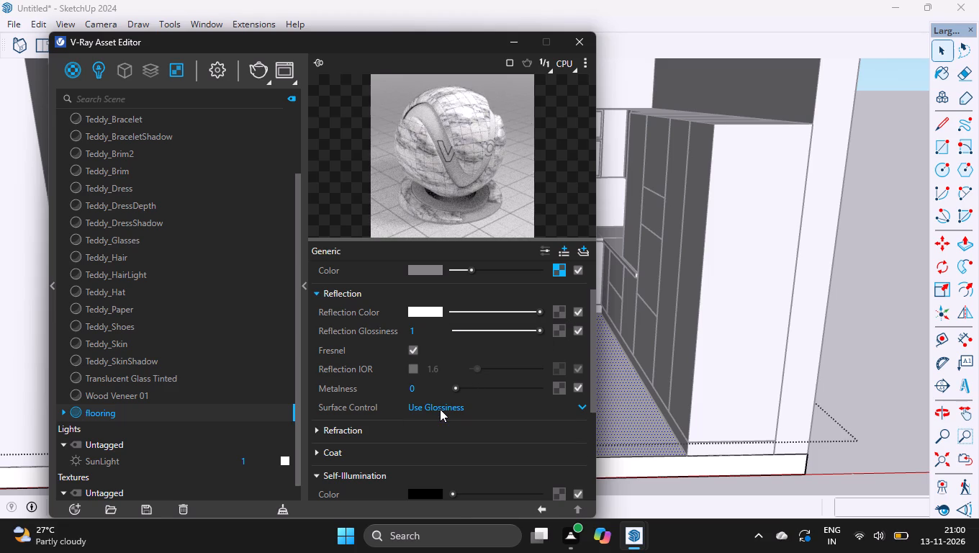
# Set the flooring material's refraction color to full white.
pyautogui.scroll(-1, 405, 379)
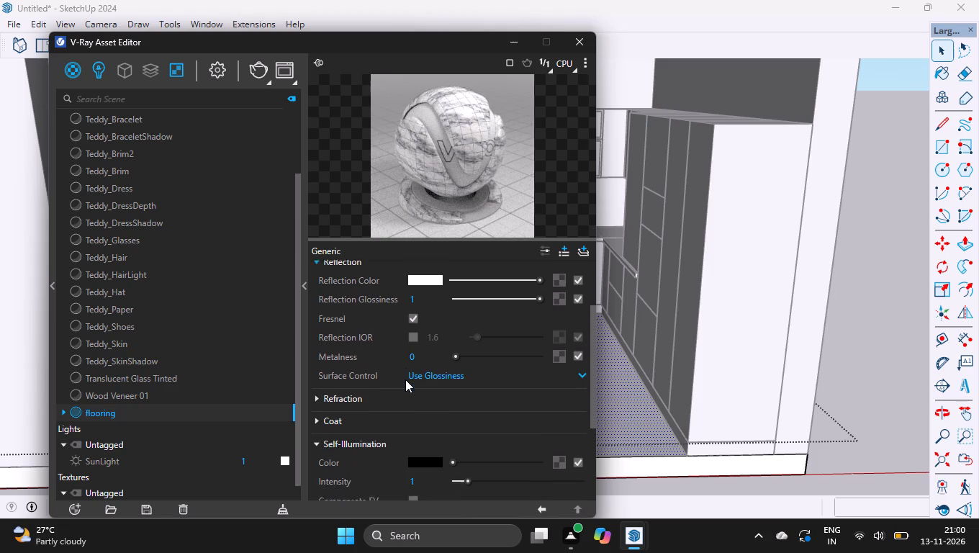
pyautogui.scroll(-1, 405, 379)
pyautogui.click(395, 377)
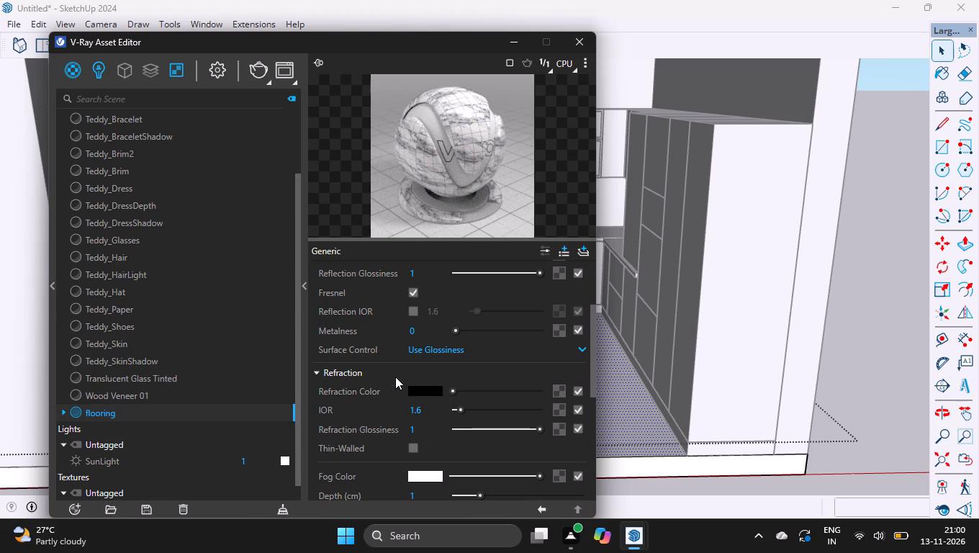
pyautogui.moveTo(453, 391); pyautogui.dragTo(629, 414)
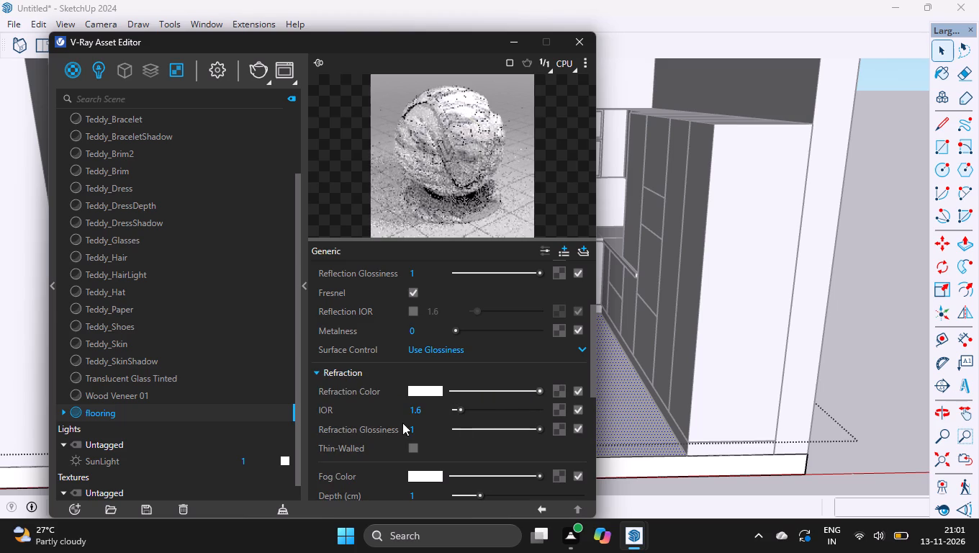
# Apply the flooring material to the selected top face of the kitchen floor slab.
pyautogui.rightClick(185, 413)
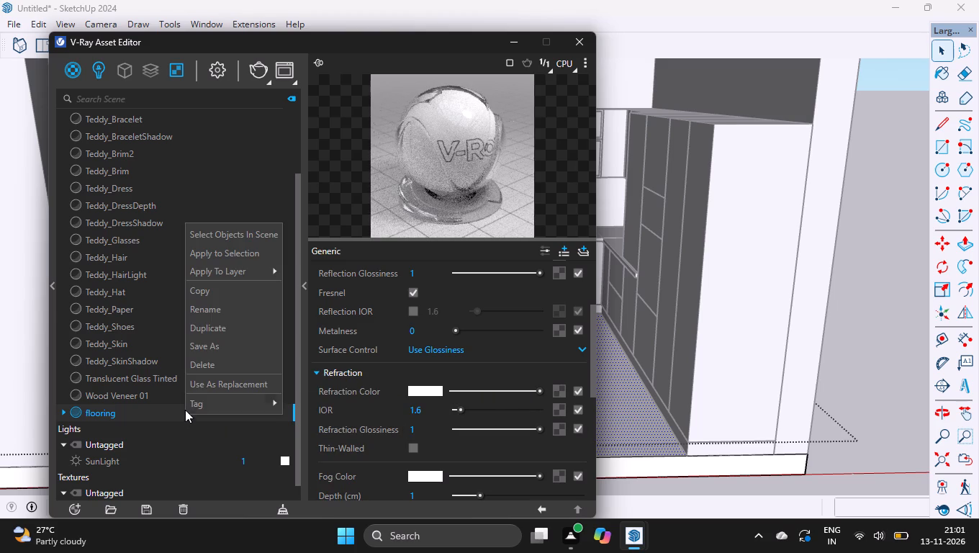
pyautogui.click(224, 259)
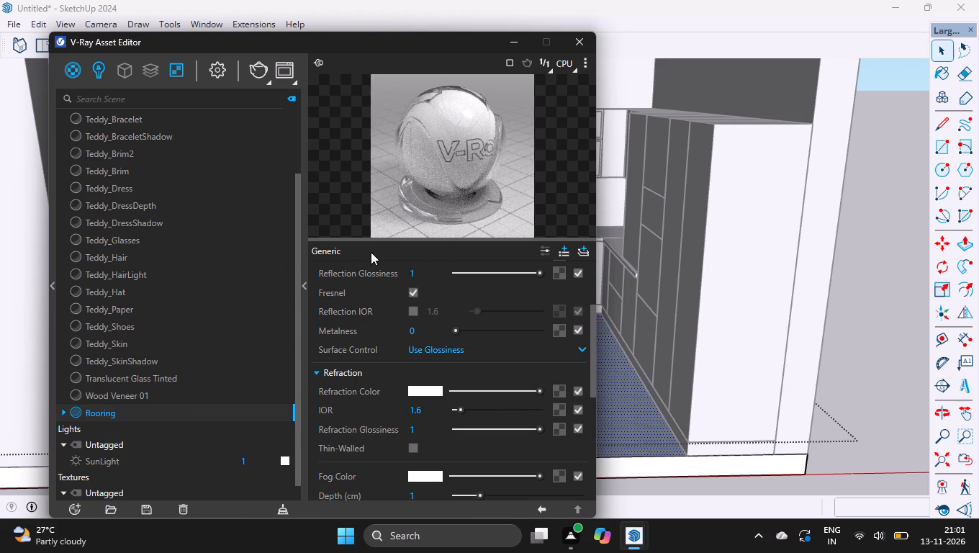
# Set the flooring material's texture size to 2' by 2' in SketchUp's material editing settings.
pyautogui.moveTo(426, 40); pyautogui.dragTo(354, 293)
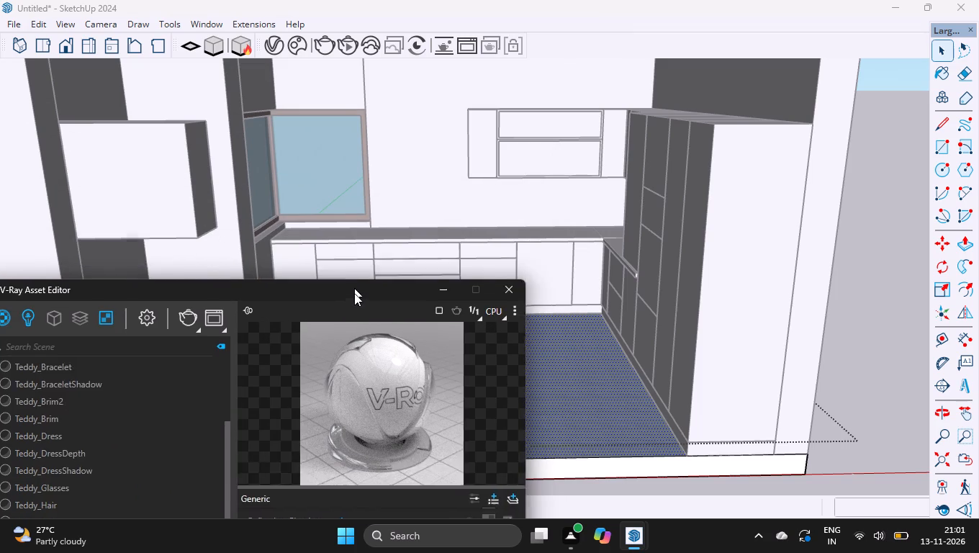
pyautogui.moveTo(354, 293); pyautogui.dragTo(356, 338)
pyautogui.moveTo(356, 338); pyautogui.dragTo(373, 497)
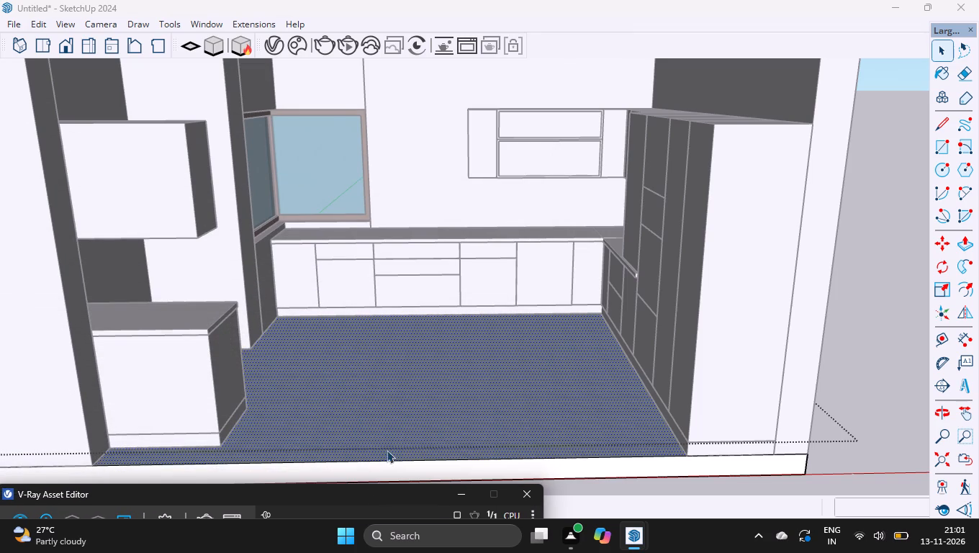
pyautogui.click(942, 71)
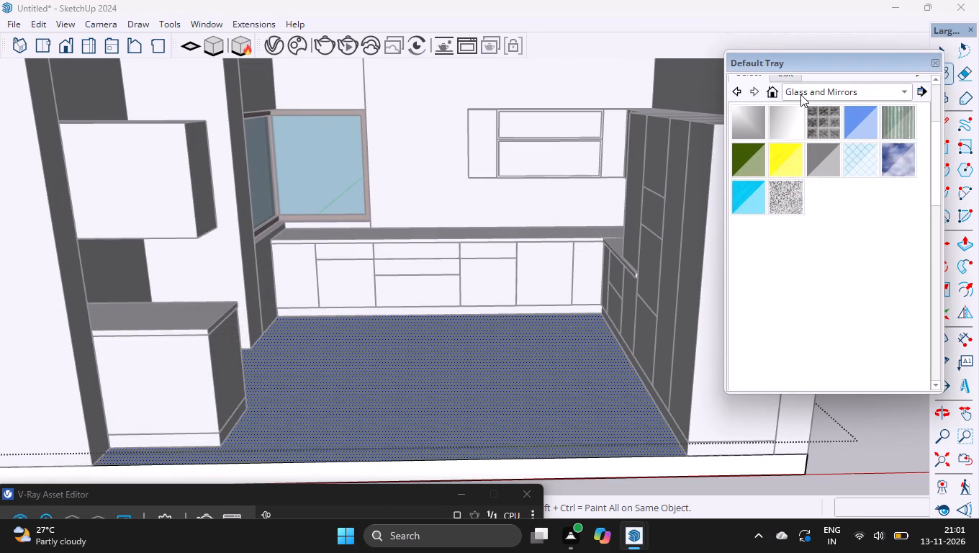
pyautogui.click(934, 182)
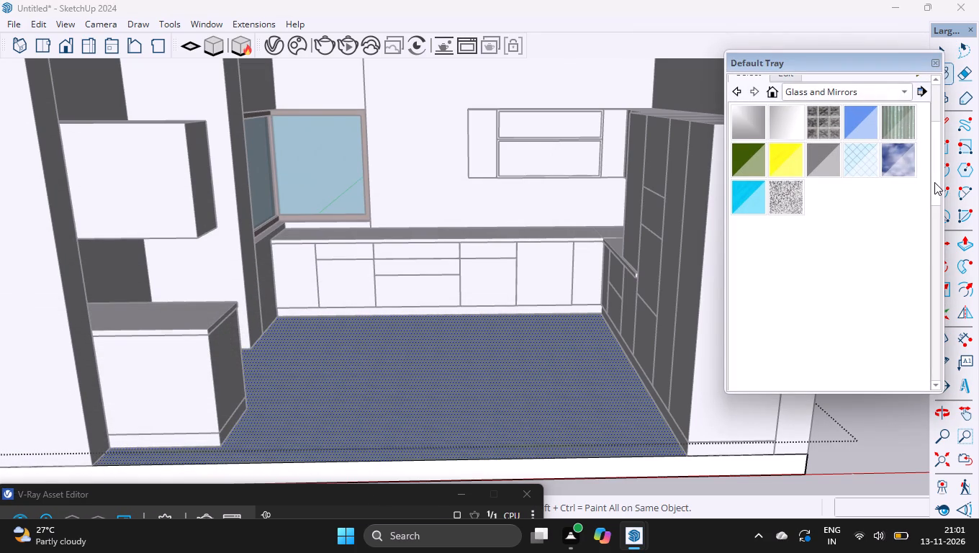
pyautogui.click(937, 184)
pyautogui.scroll(3, 819, 197)
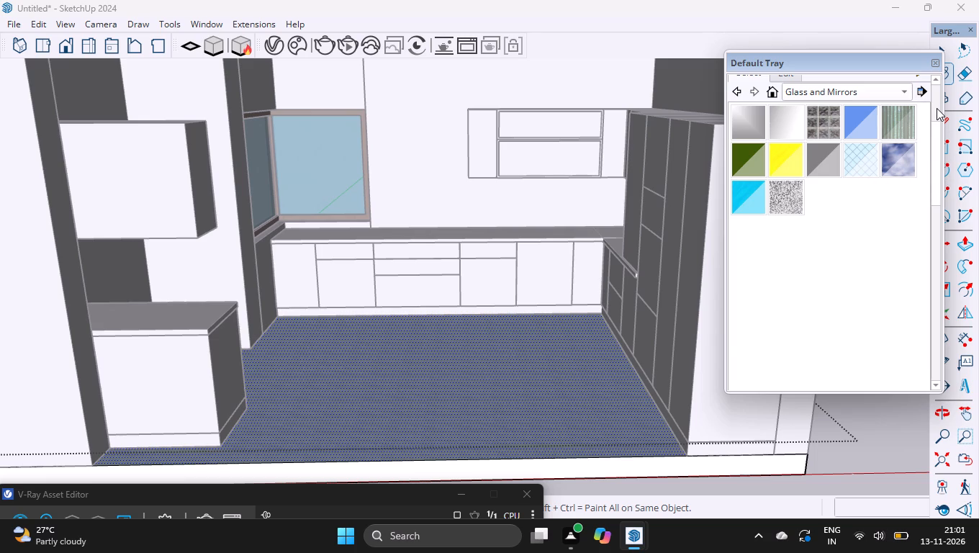
pyautogui.click(937, 108)
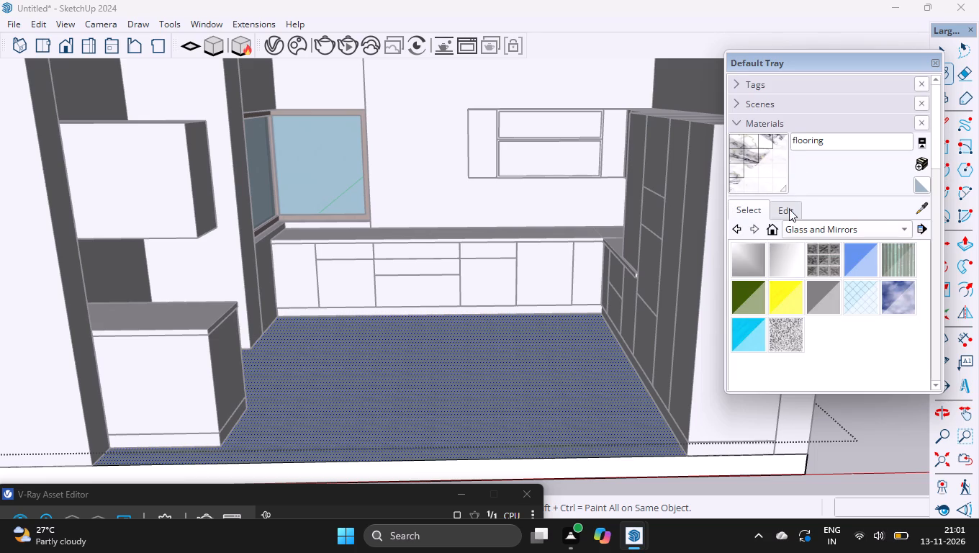
pyautogui.click(789, 209)
pyautogui.scroll(-1, 794, 322)
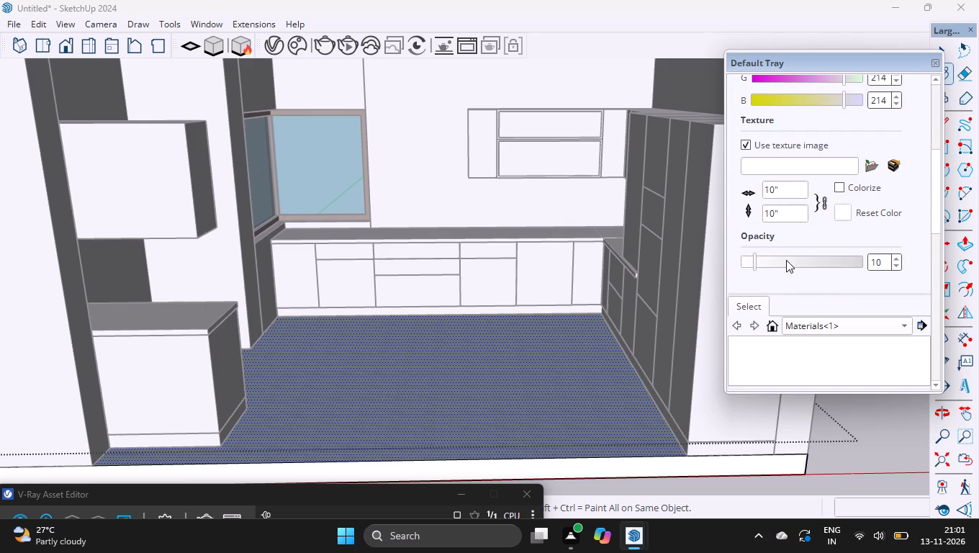
pyautogui.moveTo(780, 188); pyautogui.dragTo(696, 204)
pyautogui.click(784, 190)
pyautogui.press('BackSpace')
pyautogui.press('BackSpace')
pyautogui.press('BackSpace')
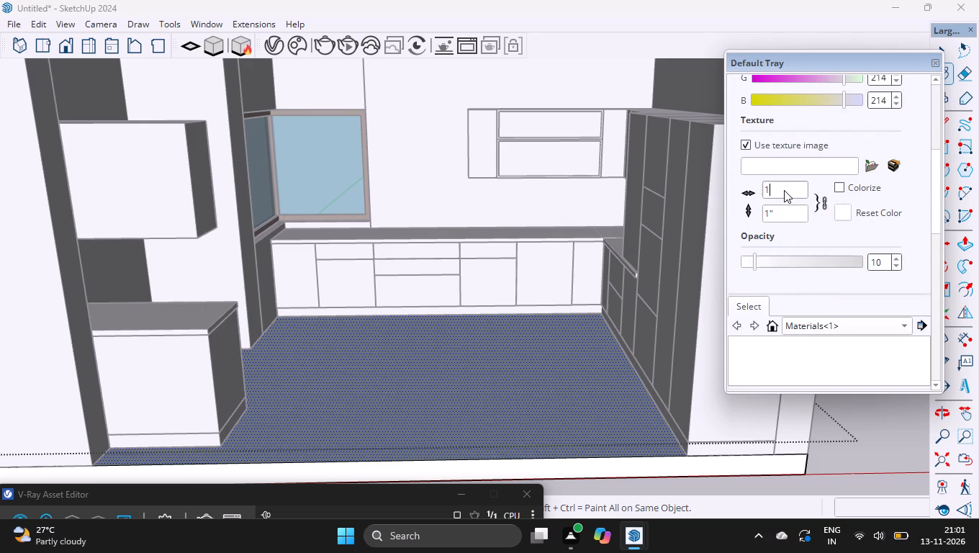
pyautogui.press('BackSpace')
pyautogui.press('BackSpace')
pyautogui.write("2'")
pyautogui.press('Return')
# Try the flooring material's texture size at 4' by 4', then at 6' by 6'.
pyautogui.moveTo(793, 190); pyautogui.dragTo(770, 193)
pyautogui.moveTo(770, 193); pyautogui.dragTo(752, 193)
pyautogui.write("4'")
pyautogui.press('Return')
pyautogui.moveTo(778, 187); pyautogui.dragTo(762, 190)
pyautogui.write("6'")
# Set the flooring material's texture size to 8' by 8', close the material settings and leave the floor slab's editing mode.
pyautogui.press('BackSpace')
pyautogui.press('BackSpace')
pyautogui.write("8'")
pyautogui.press('Return')
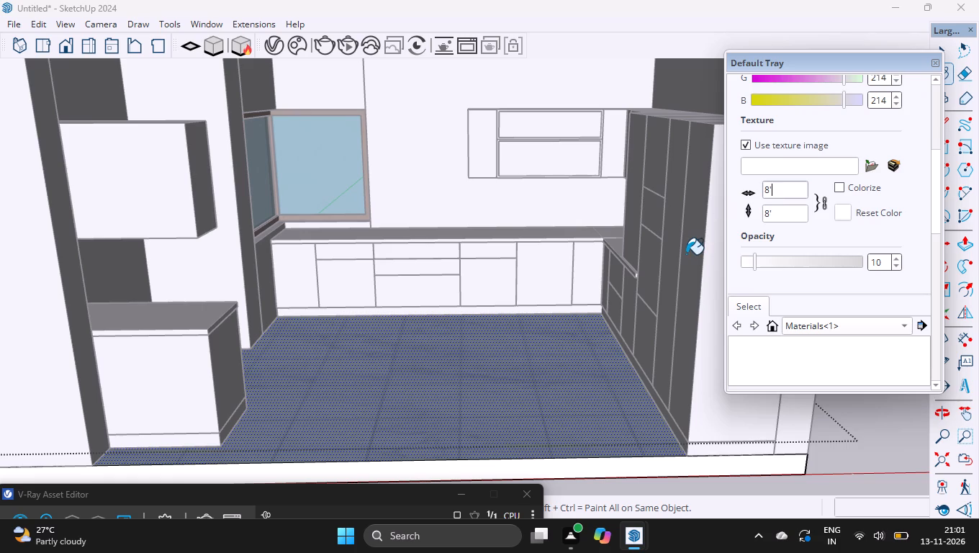
pyautogui.keyDown('ctrl'); pyautogui.scroll(-4, 686, 254); pyautogui.keyUp('ctrl')
pyautogui.press('space')
pyautogui.press('space')
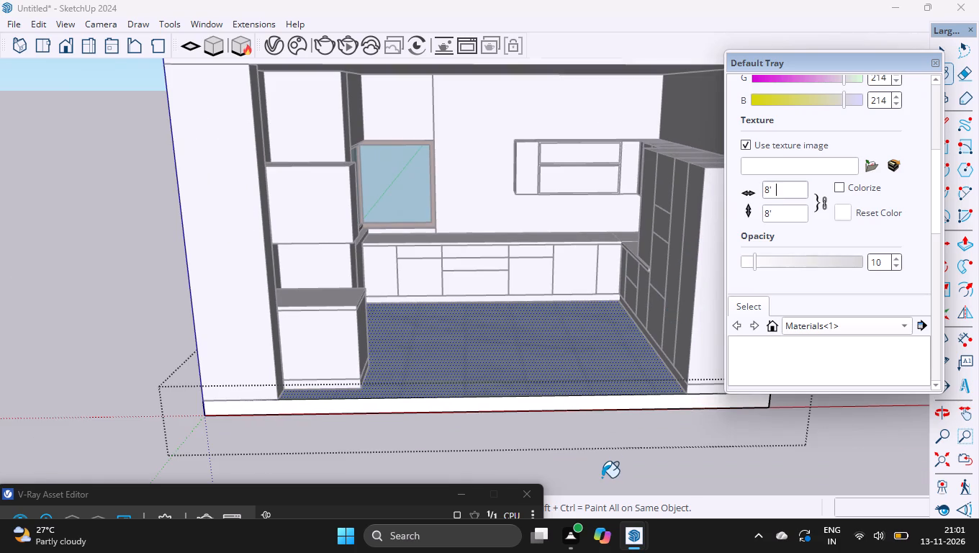
pyautogui.press('space')
pyautogui.click(936, 62)
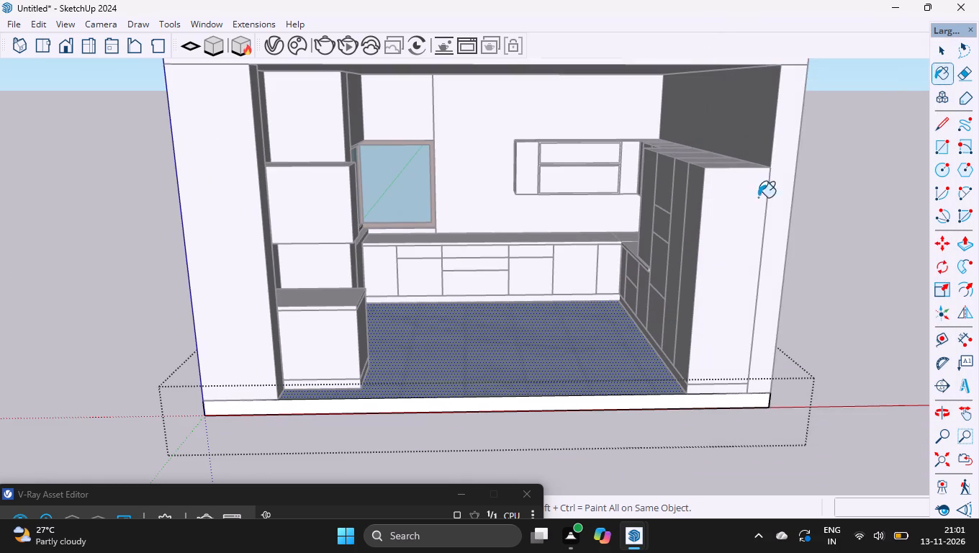
pyautogui.press('Return')
pyautogui.press('space')
pyautogui.keyDown('ctrl'); pyautogui.scroll(-3, 675, 289); pyautogui.keyUp('ctrl')
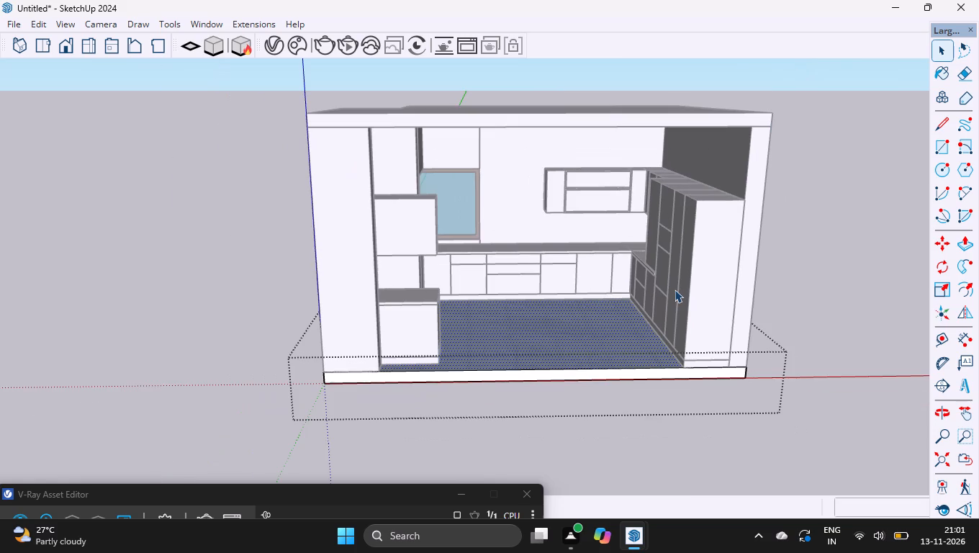
pyautogui.click(799, 298)
# Examine the tile scale and pattern across the kitchen floor from a higher viewpoint.
pyautogui.keyDown('ctrl'); pyautogui.scroll(5, 536, 320); pyautogui.keyUp('ctrl')
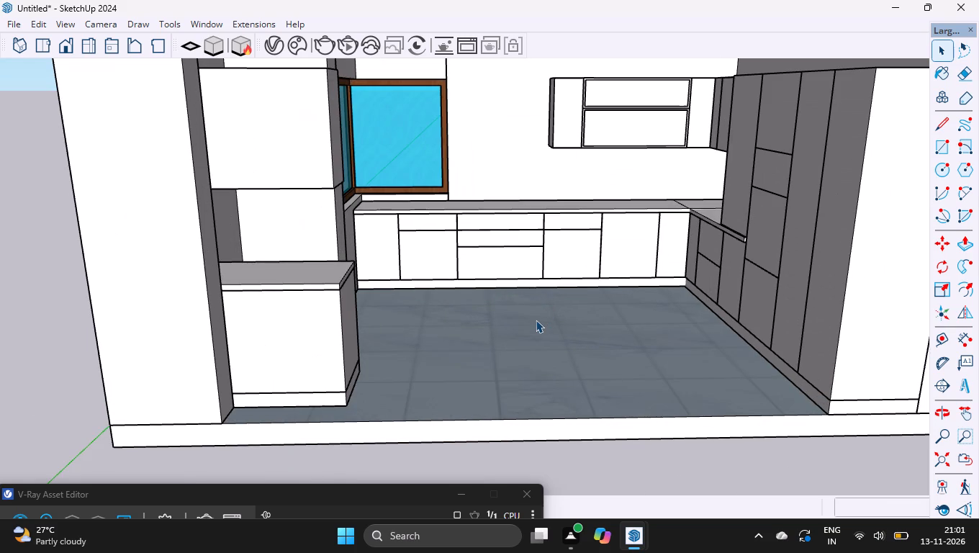
pyautogui.press('o')
pyautogui.moveTo(586, 318); pyautogui.dragTo(584, 337)
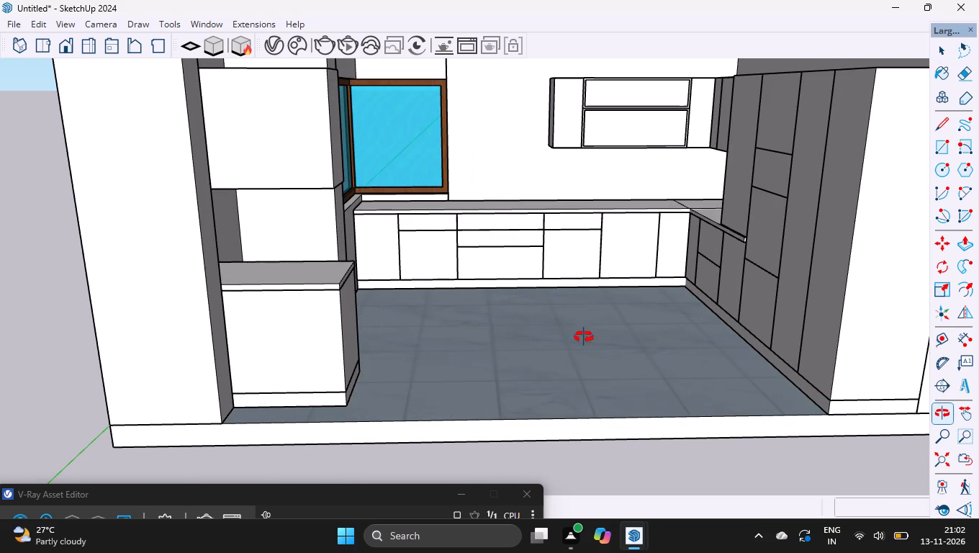
pyautogui.moveTo(584, 337); pyautogui.dragTo(549, 404)
pyautogui.keyDown('ctrl'); pyautogui.scroll(-3, 579, 322); pyautogui.keyUp('ctrl')
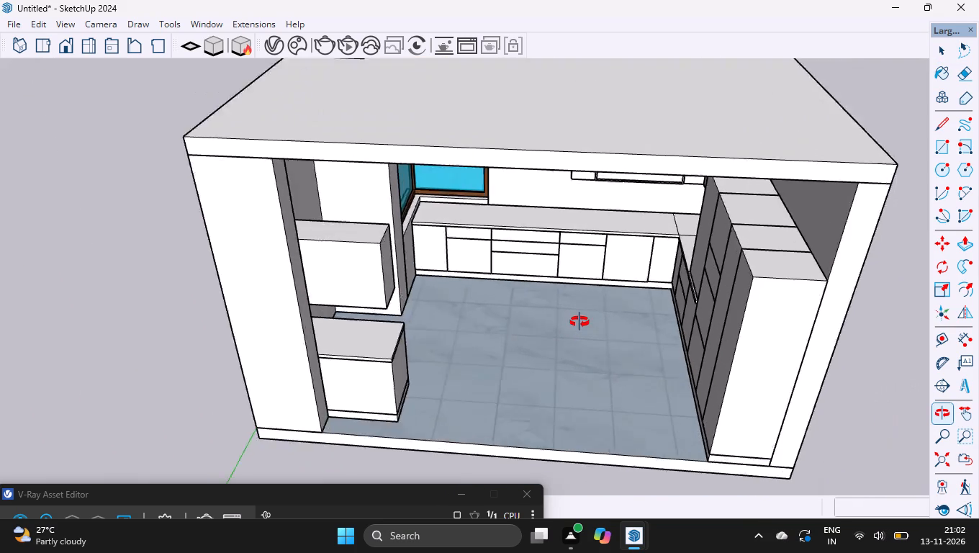
pyautogui.keyDown('ctrl'); pyautogui.scroll(-3, 579, 322); pyautogui.keyUp('ctrl')
pyautogui.keyDown('ctrl'); pyautogui.scroll(11, 564, 395); pyautogui.keyUp('ctrl')
pyautogui.press('space')
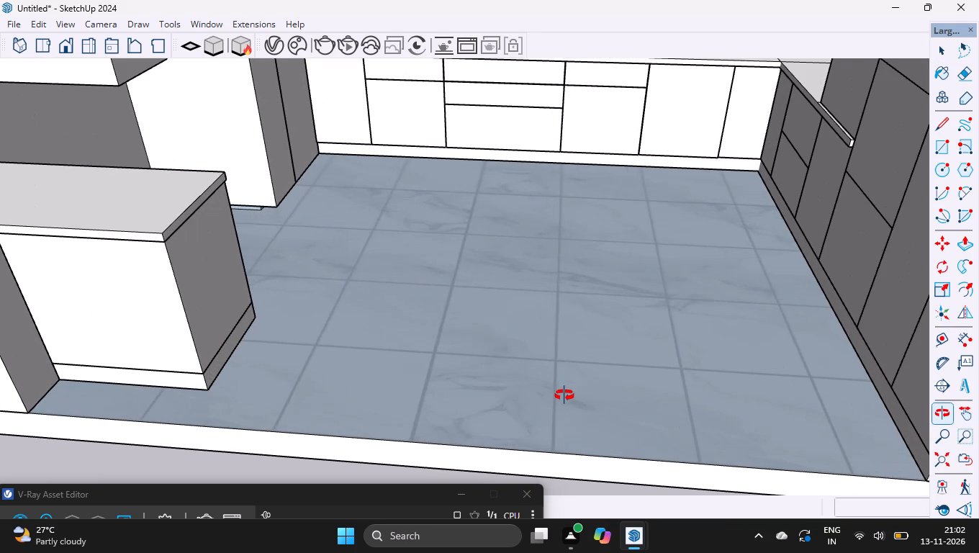
# Select the floor's top face and set the flooring material's refraction color to black in the V-Ray Asset Editor.
pyautogui.click(276, 47)
pyautogui.doubleClick(605, 295)
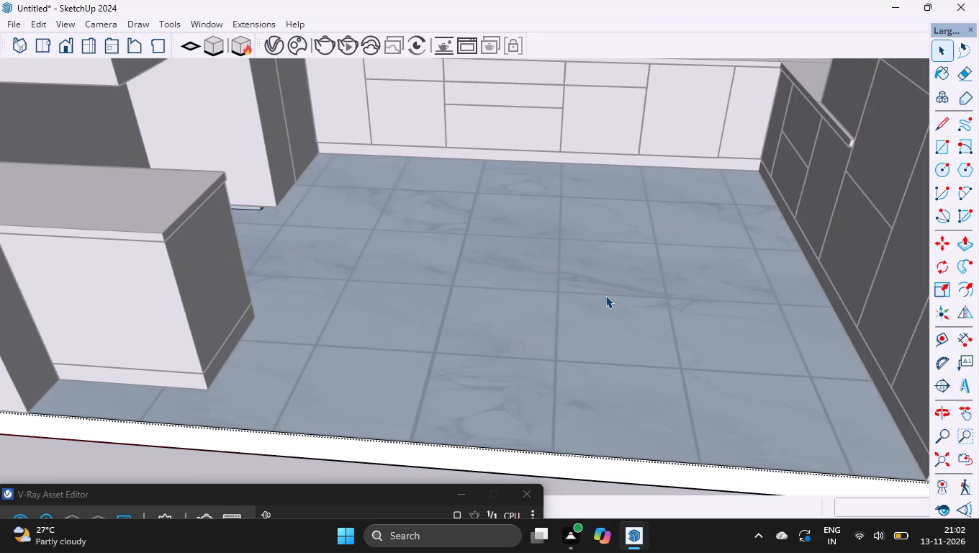
pyautogui.click(596, 299)
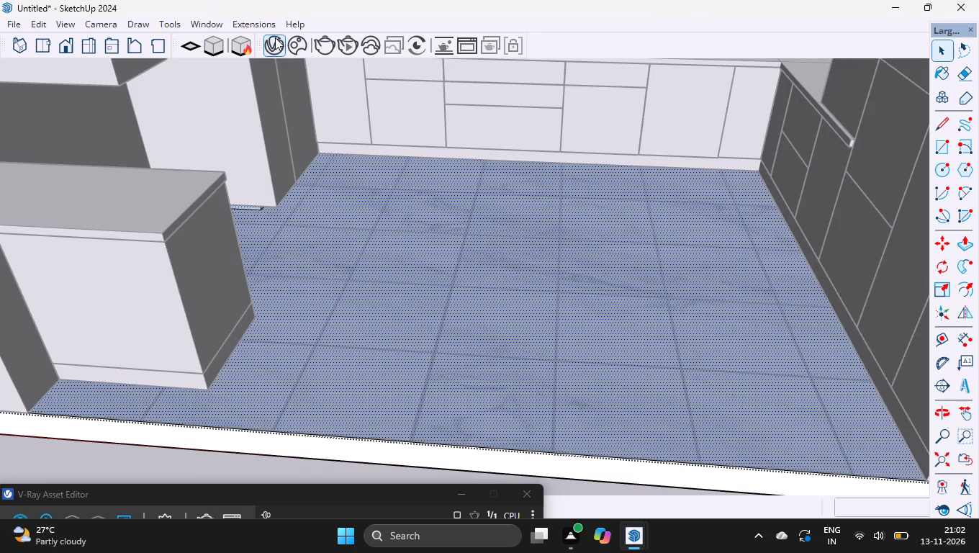
pyautogui.click(275, 37)
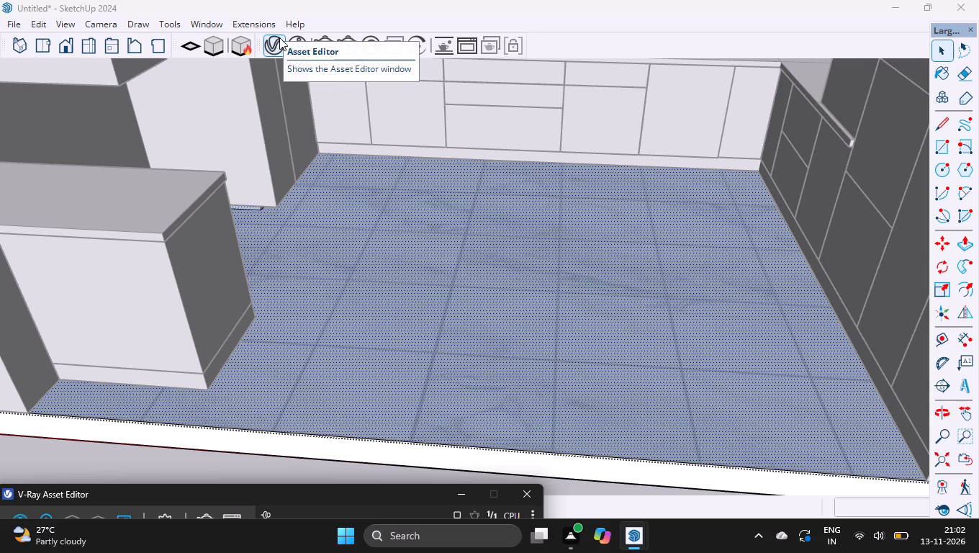
pyautogui.click(279, 37)
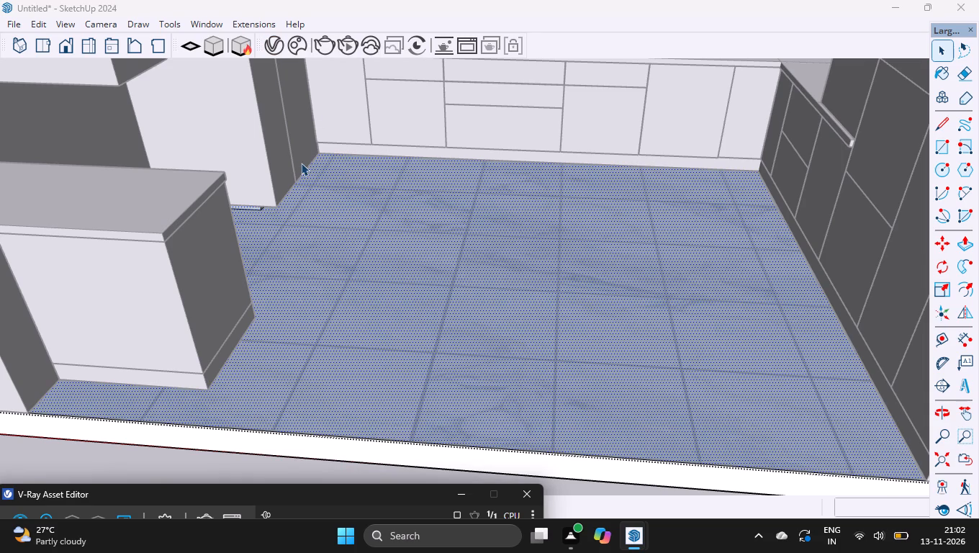
pyautogui.click(279, 44)
pyautogui.moveTo(339, 491); pyautogui.dragTo(196, 183)
pyautogui.moveTo(193, 193); pyautogui.dragTo(197, 134)
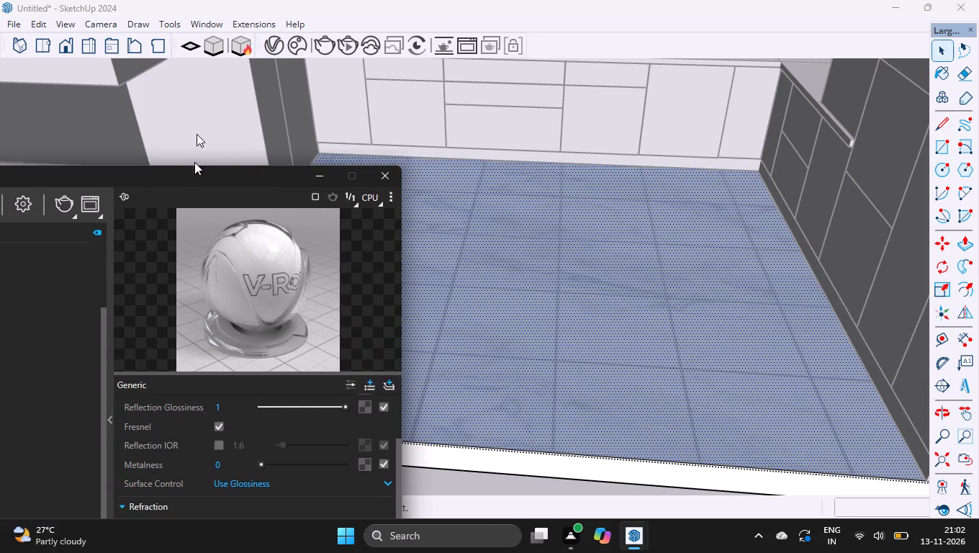
pyautogui.moveTo(197, 134); pyautogui.dragTo(186, 2)
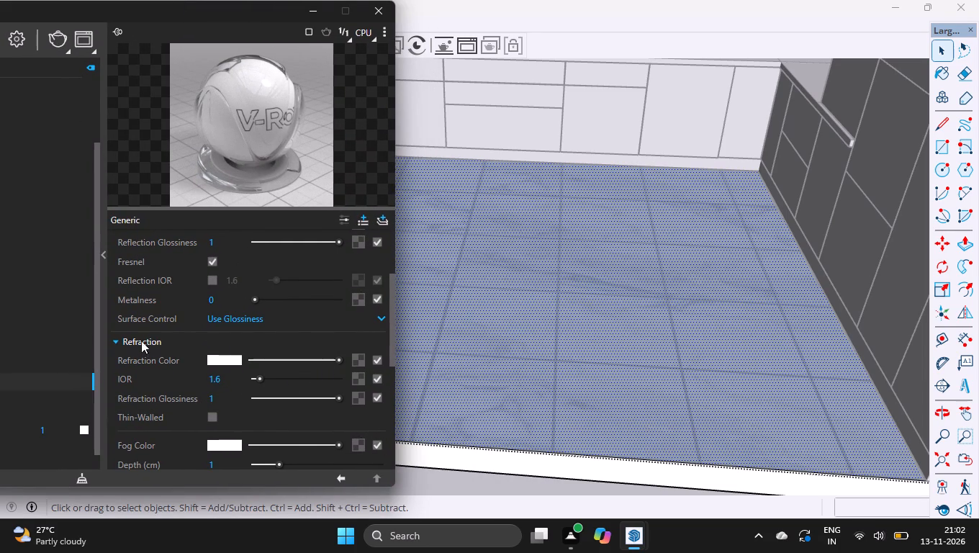
pyautogui.moveTo(339, 357); pyautogui.dragTo(181, 349)
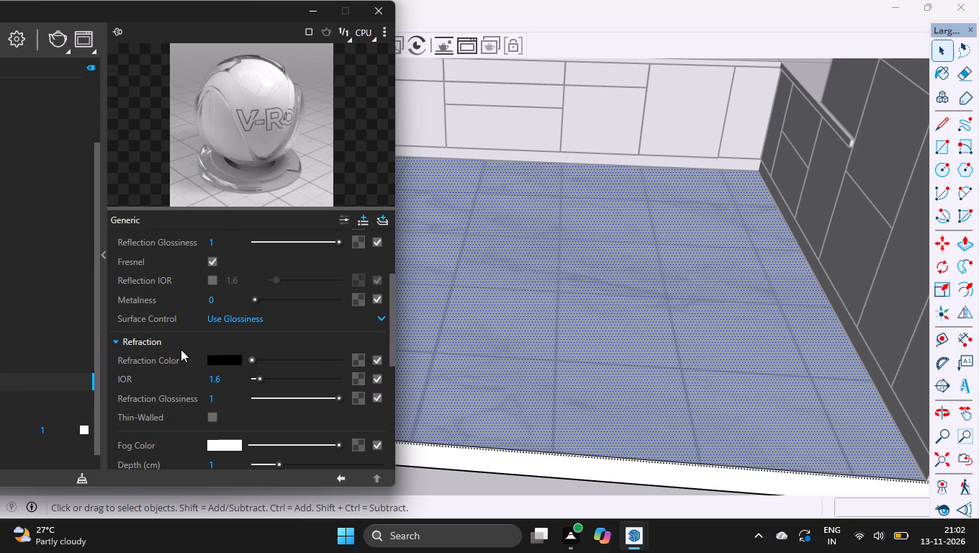
pyautogui.moveTo(181, 349); pyautogui.dragTo(182, 351)
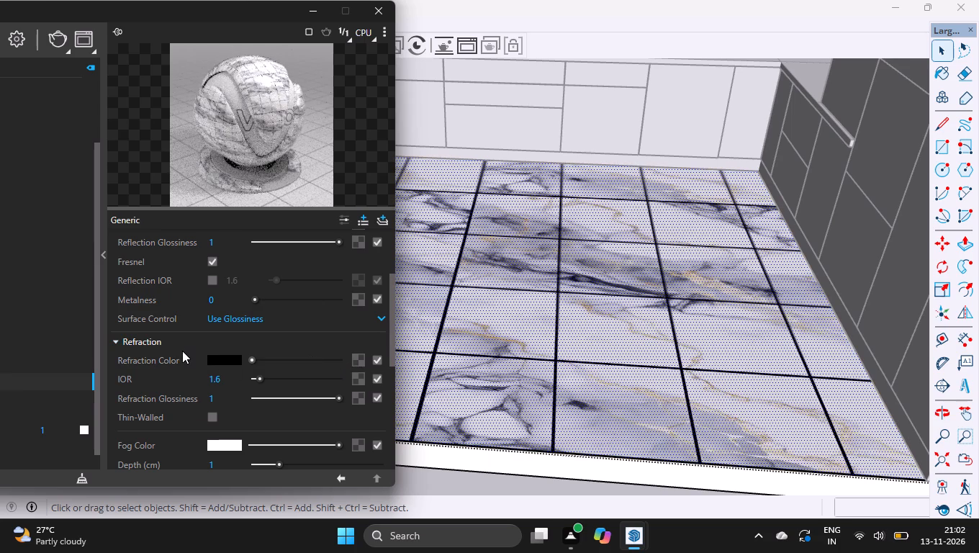
# Set the flooring Tiles texture's mortar gap to 0.1 horizontally and vertically, then close the V-Ray Asset Editor and deselect the floor.
pyautogui.hscroll(1, 284, 383)
pyautogui.scroll(1, 284, 383)
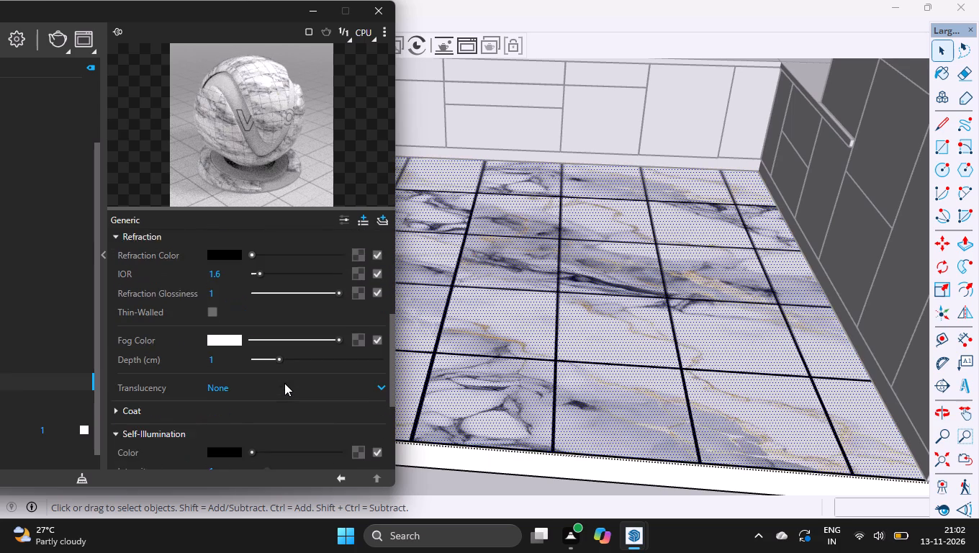
pyautogui.scroll(2, 284, 383)
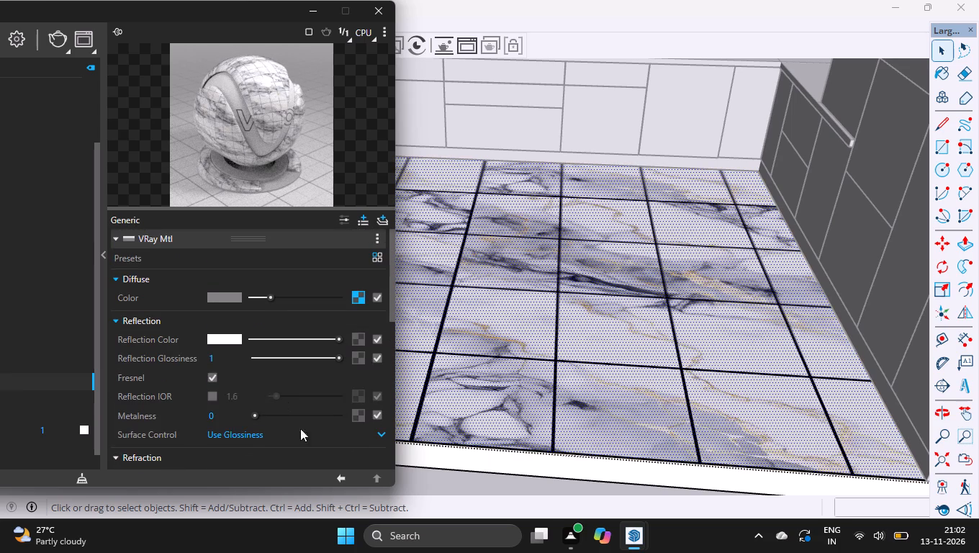
pyautogui.click(346, 475)
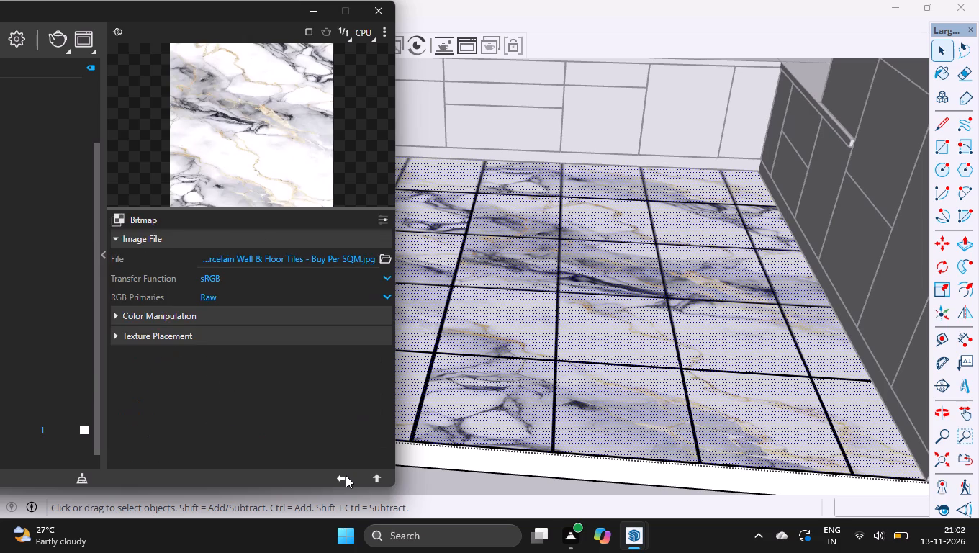
pyautogui.click(341, 478)
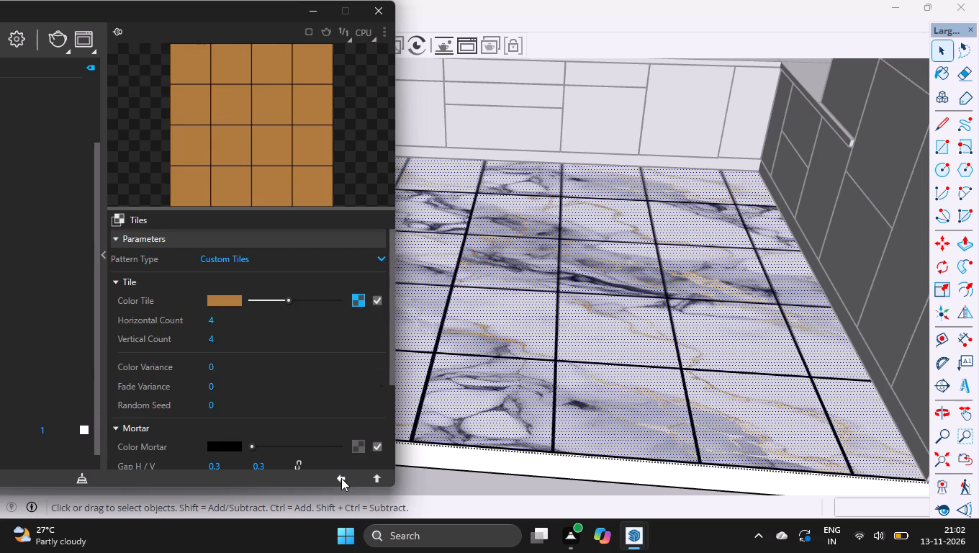
pyautogui.scroll(-1, 257, 375)
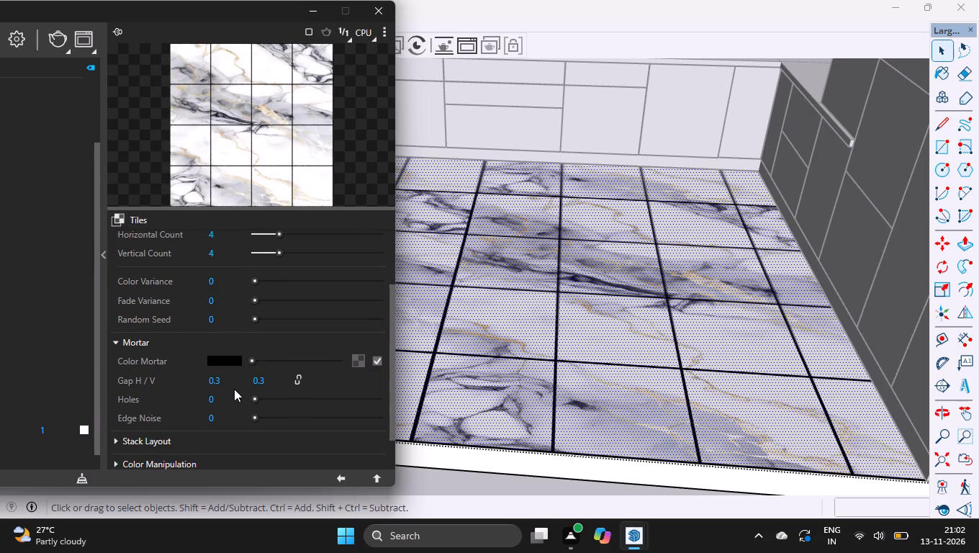
pyautogui.click(233, 379)
pyautogui.press('BackSpace')
pyautogui.press('1')
pyautogui.press('Return')
pyautogui.click(274, 381)
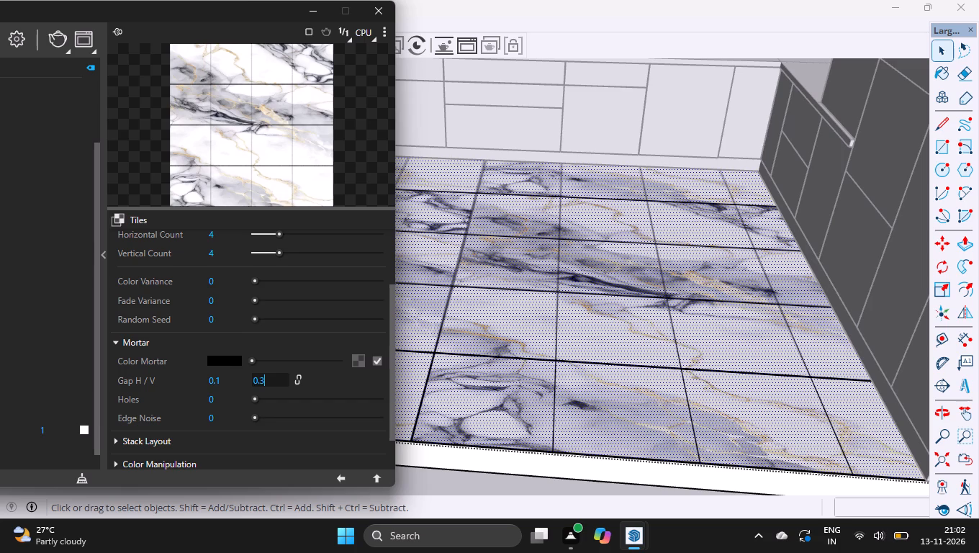
pyautogui.press('BackSpace')
pyautogui.press('1')
pyautogui.press('Return')
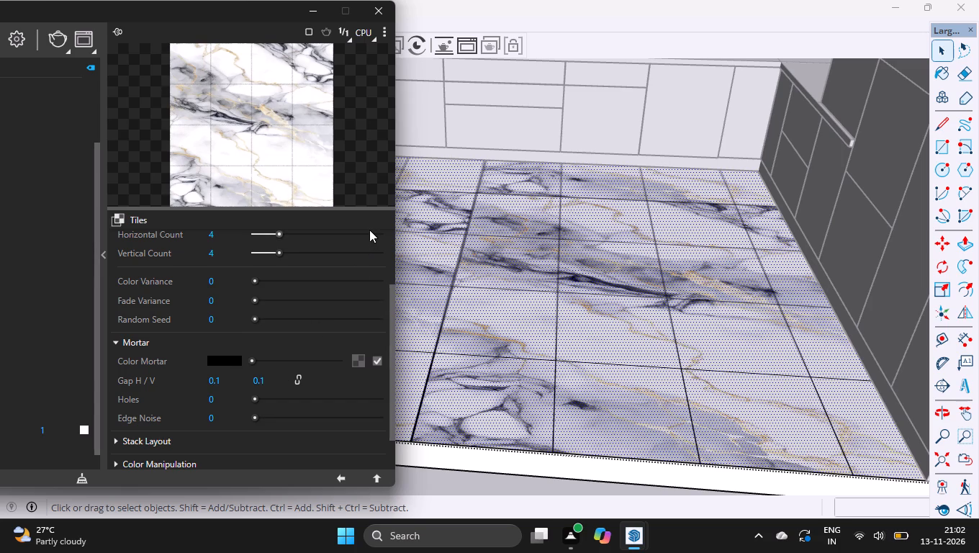
pyautogui.click(381, 11)
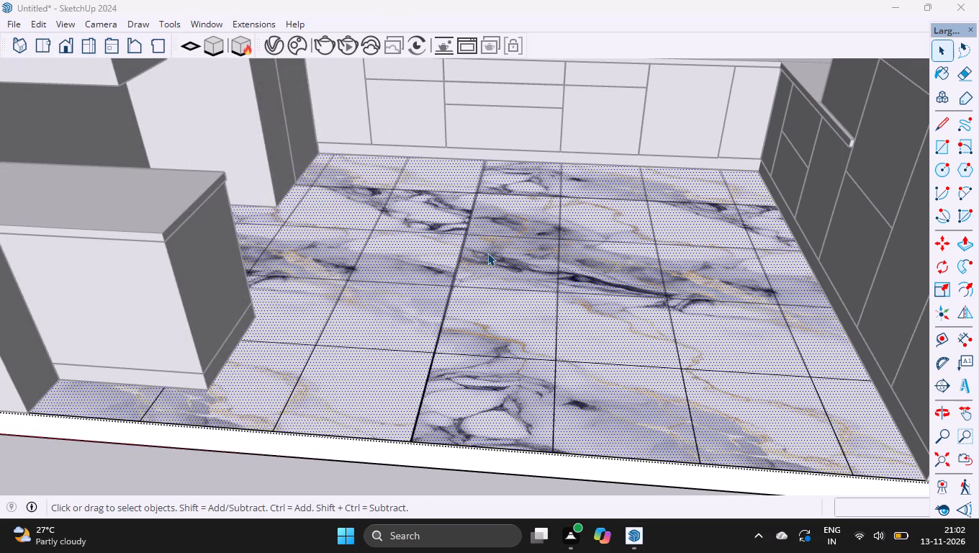
pyautogui.keyDown('ctrl'); pyautogui.scroll(-2, 487, 253); pyautogui.keyUp('ctrl')
pyautogui.click(383, 464)
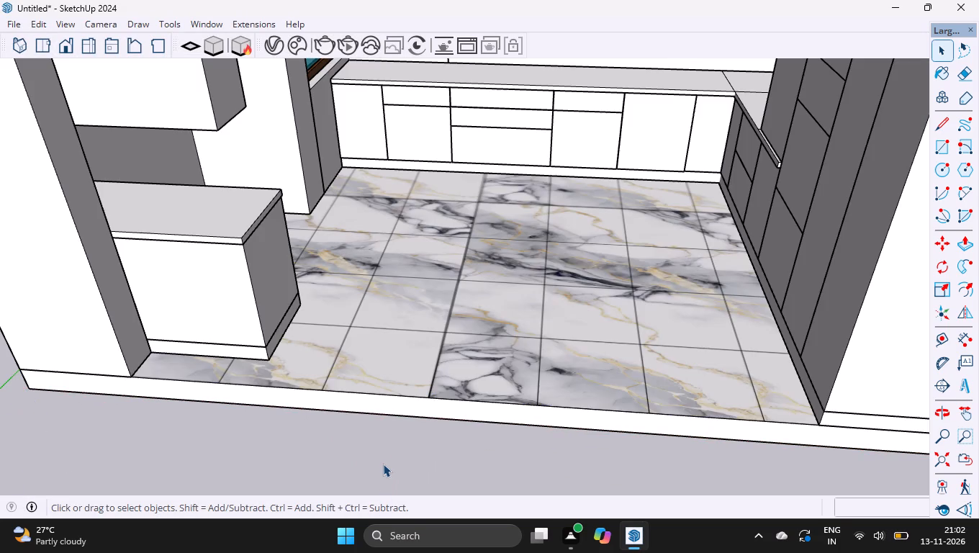
pyautogui.press('o')
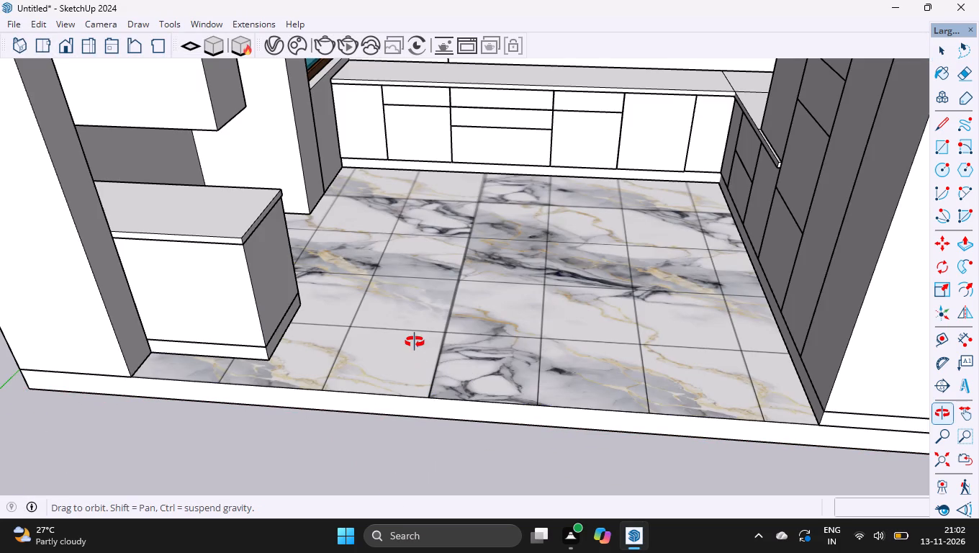
# Examine the tile scale and mortar lines of the marble kitchen floor from low and high viewpoints.
pyautogui.moveTo(394, 356); pyautogui.dragTo(394, 367)
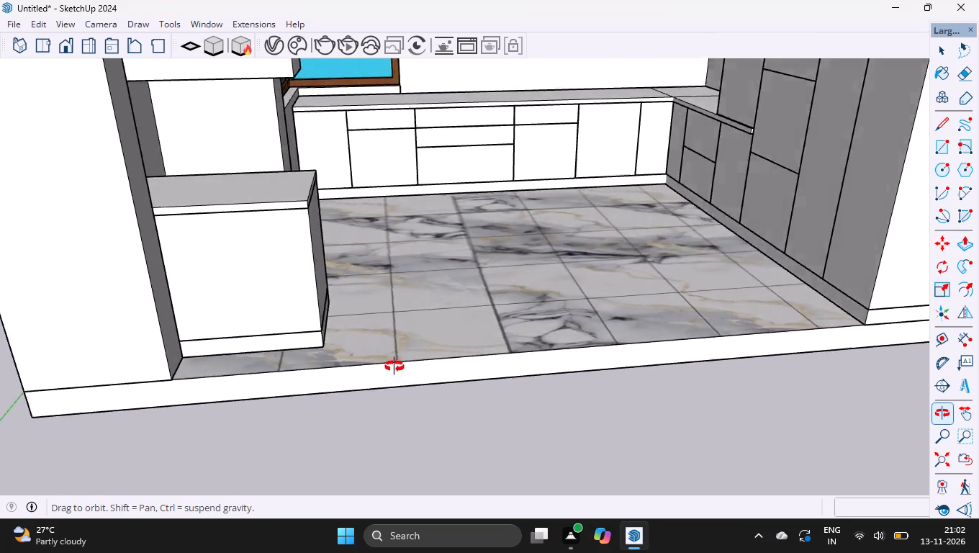
pyautogui.moveTo(394, 367); pyautogui.dragTo(373, 364)
pyautogui.moveTo(446, 315); pyautogui.dragTo(523, 217)
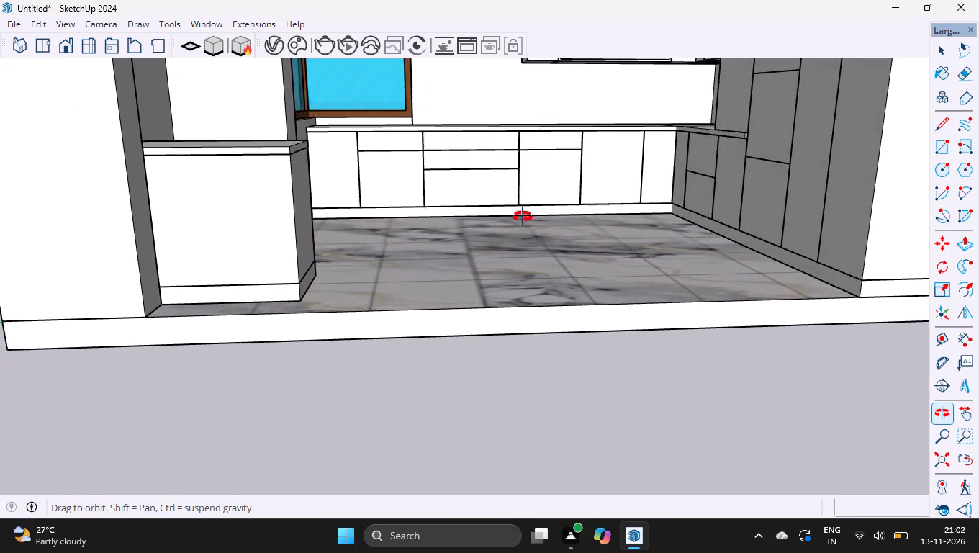
pyautogui.moveTo(523, 217); pyautogui.dragTo(506, 343)
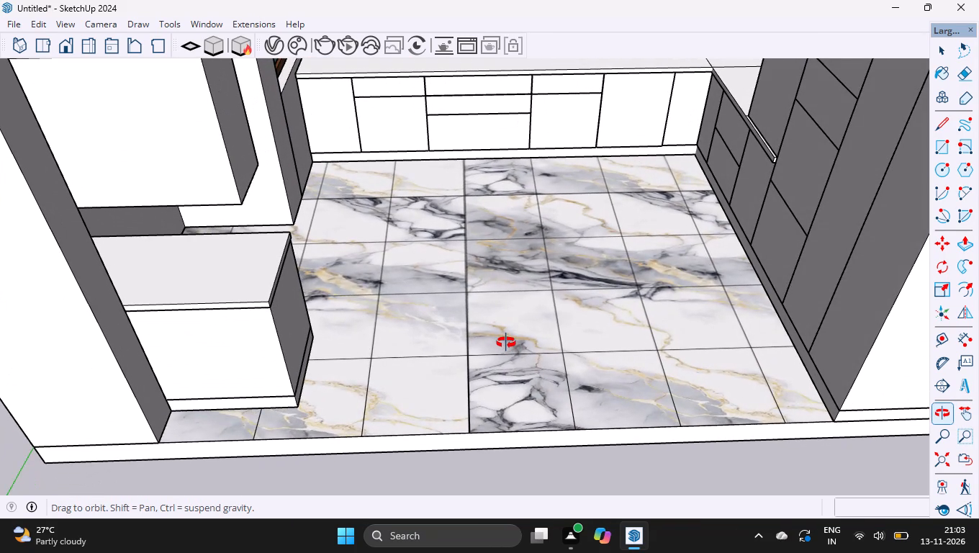
pyautogui.moveTo(506, 343); pyautogui.dragTo(506, 276)
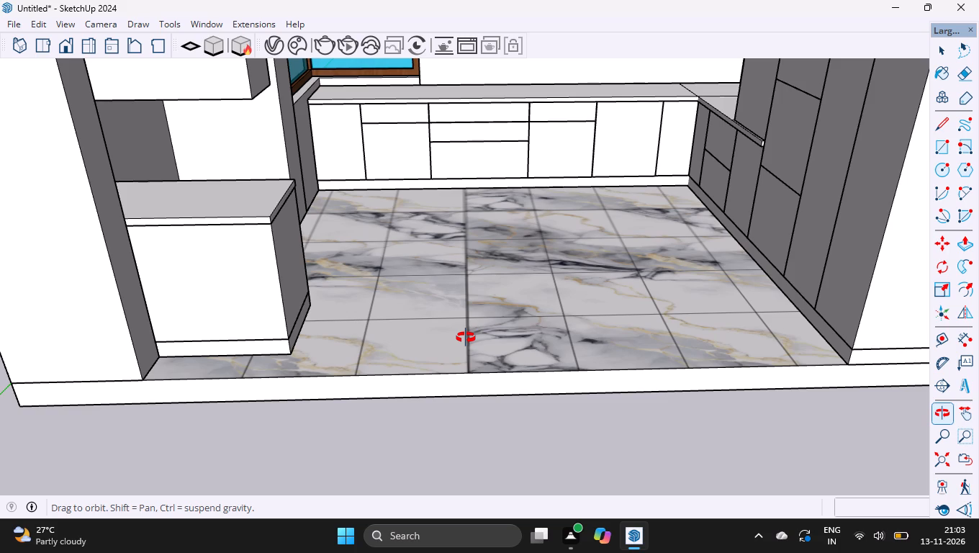
pyautogui.keyDown('ctrl'); pyautogui.scroll(-1, 499, 338); pyautogui.keyUp('ctrl')
pyautogui.keyDown('ctrl'); pyautogui.scroll(-5, 403, 377); pyautogui.keyUp('ctrl')
pyautogui.moveTo(471, 483); pyautogui.dragTo(487, 379)
pyautogui.keyDown('ctrl'); pyautogui.scroll(-6, 446, 436); pyautogui.keyUp('ctrl')
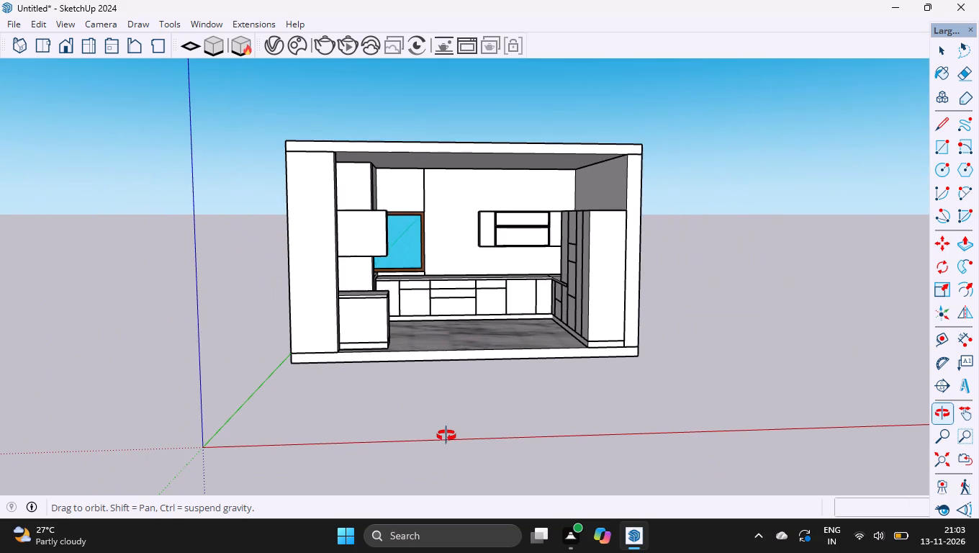
# Examine the whole kitchen room with its cabinets, window and tiled floor from several angles and distances.
pyautogui.moveTo(469, 240); pyautogui.dragTo(510, 293)
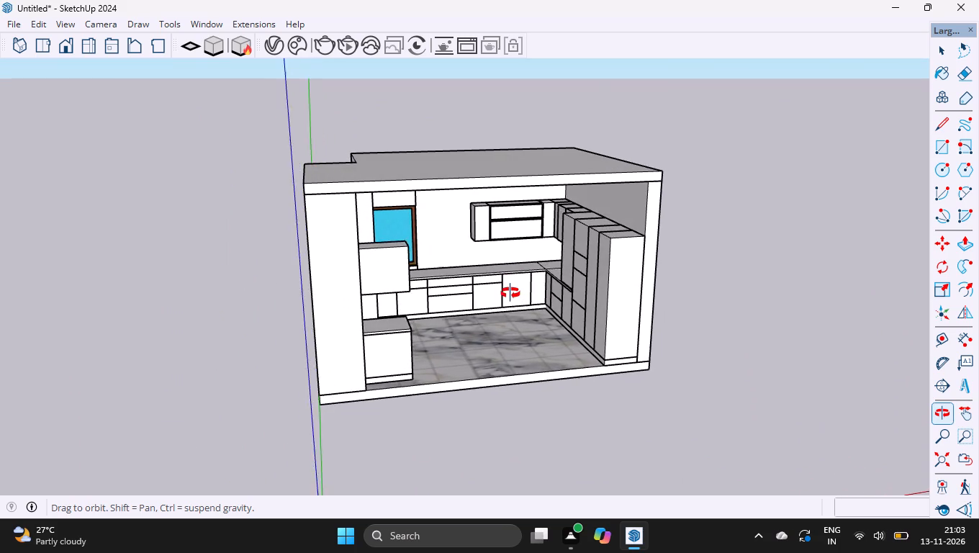
pyautogui.moveTo(510, 293); pyautogui.dragTo(503, 295)
pyautogui.moveTo(486, 276); pyautogui.dragTo(444, 273)
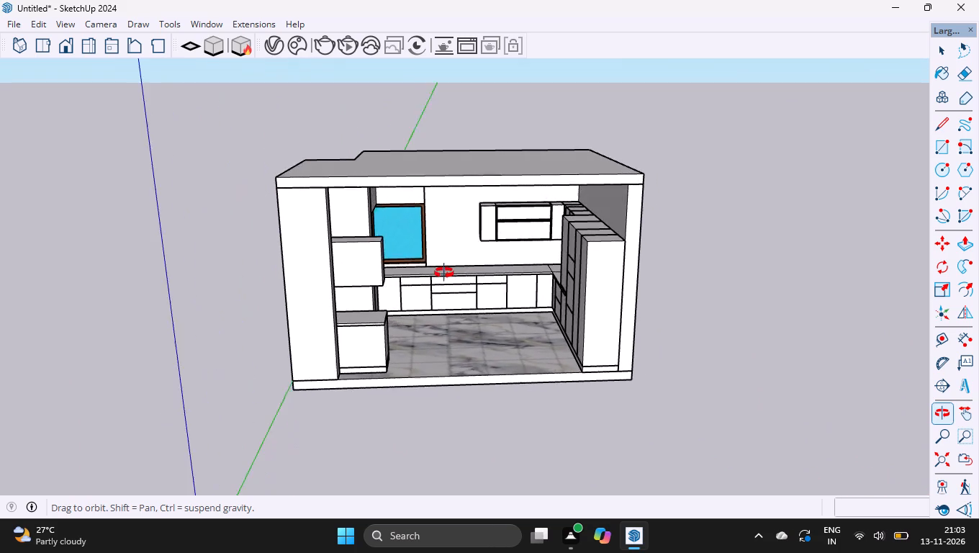
pyautogui.moveTo(444, 273); pyautogui.dragTo(436, 266)
pyautogui.keyDown('ctrl'); pyautogui.scroll(2, 436, 258); pyautogui.keyUp('ctrl')
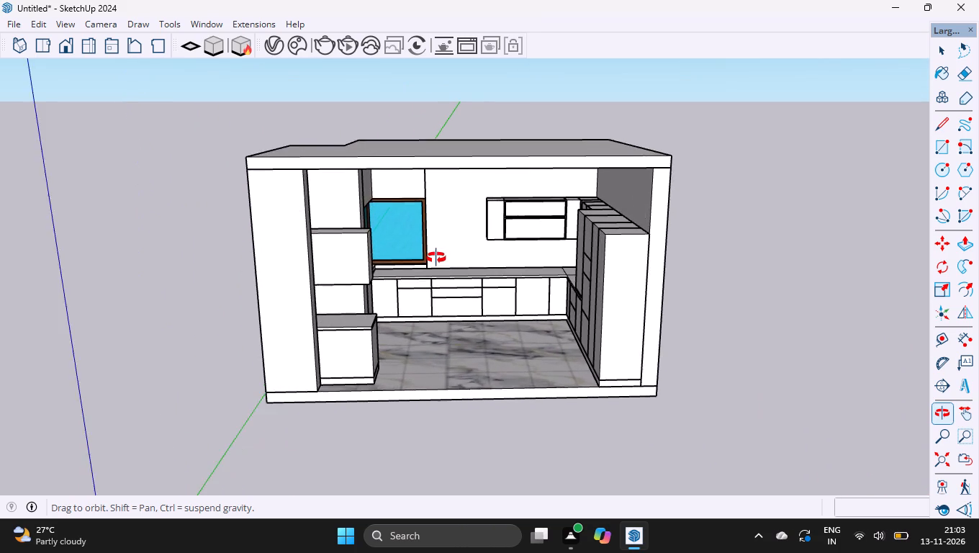
pyautogui.moveTo(441, 282); pyautogui.dragTo(437, 267)
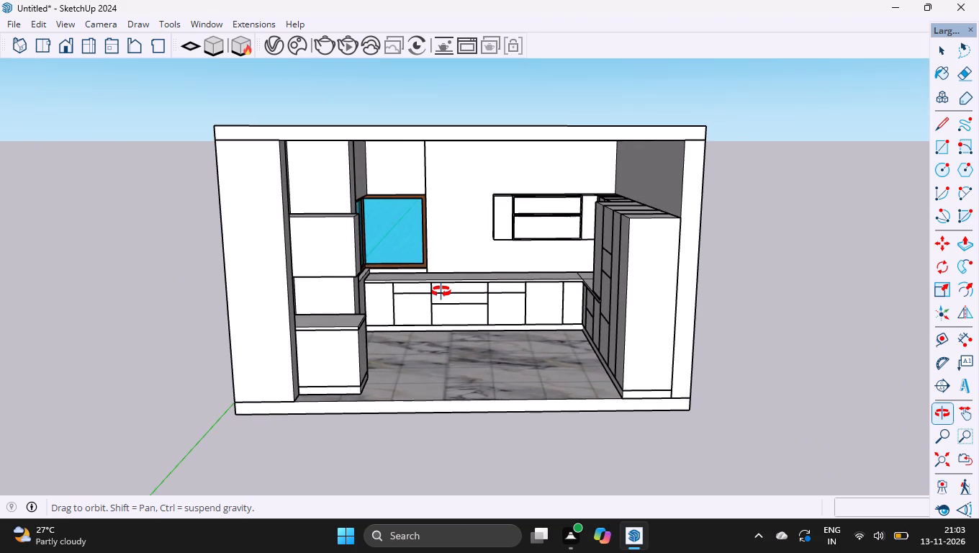
pyautogui.keyDown('ctrl'); pyautogui.scroll(2, 443, 308); pyautogui.keyUp('ctrl')
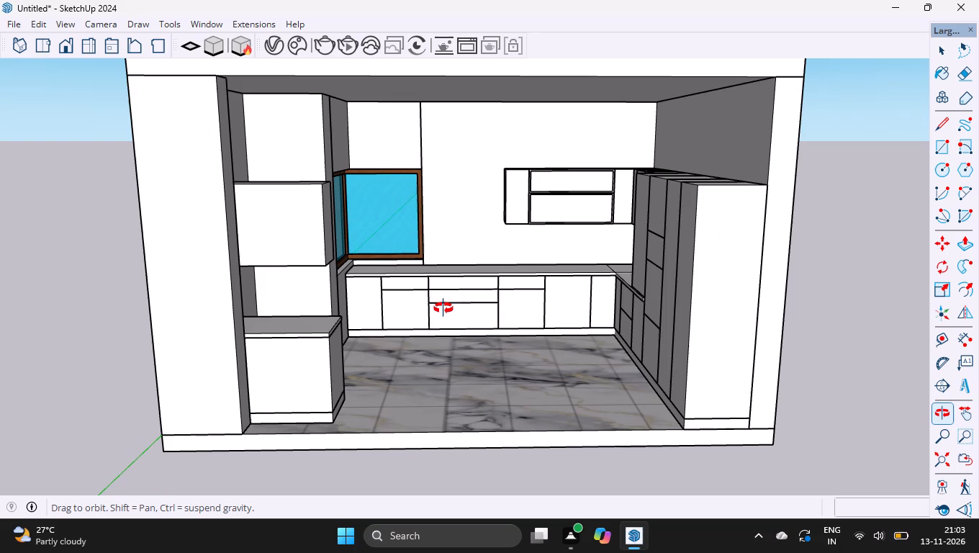
pyautogui.keyDown('ctrl'); pyautogui.scroll(-2, 432, 319); pyautogui.keyUp('ctrl')
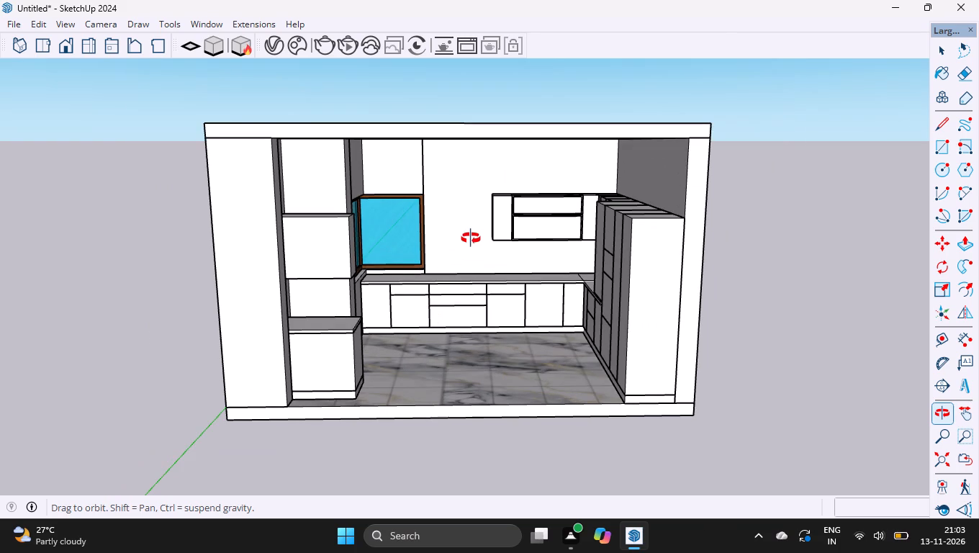
pyautogui.keyDown('ctrl'); pyautogui.scroll(2, 471, 238); pyautogui.keyUp('ctrl')
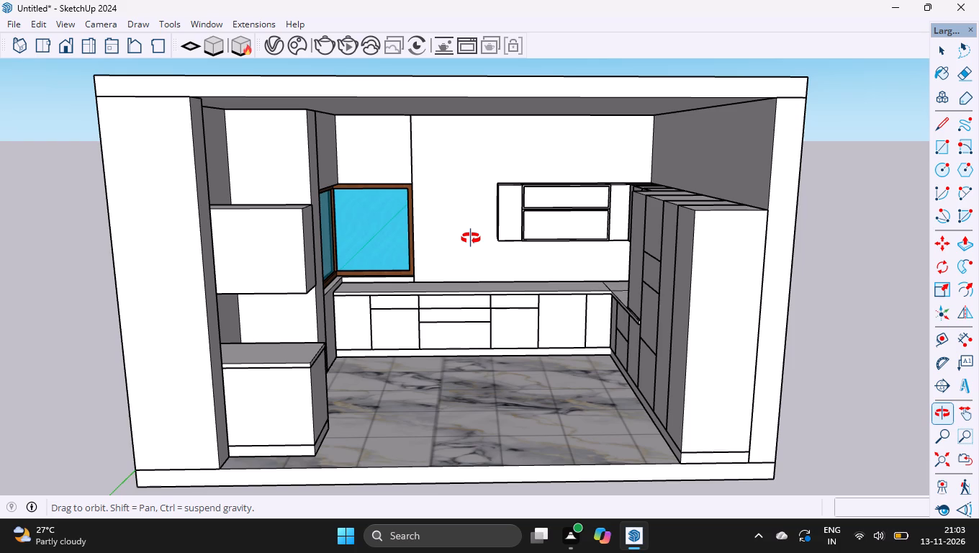
pyautogui.keyDown('ctrl'); pyautogui.scroll(-2, 500, 271); pyautogui.keyUp('ctrl')
pyautogui.moveTo(435, 315); pyautogui.dragTo(516, 329)
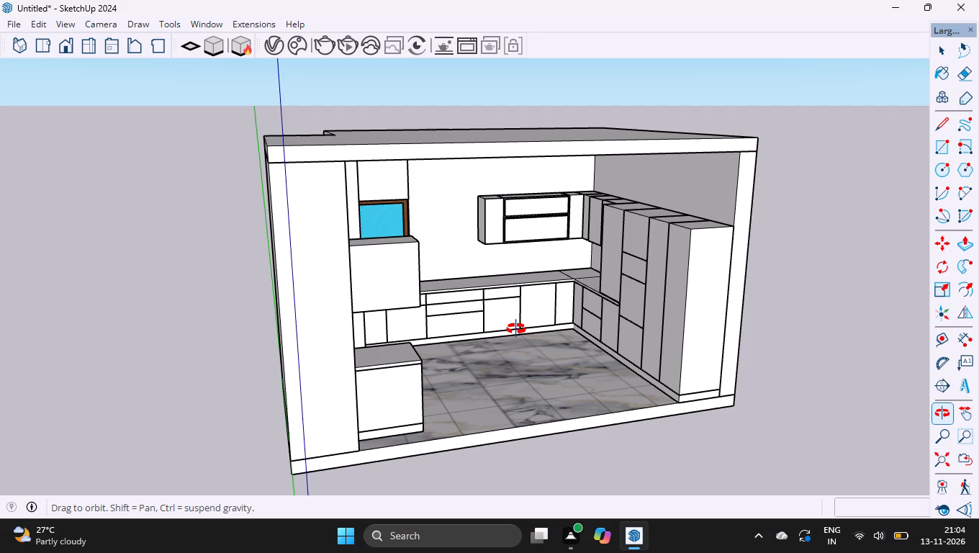
pyautogui.hscroll(-6, 516, 329)
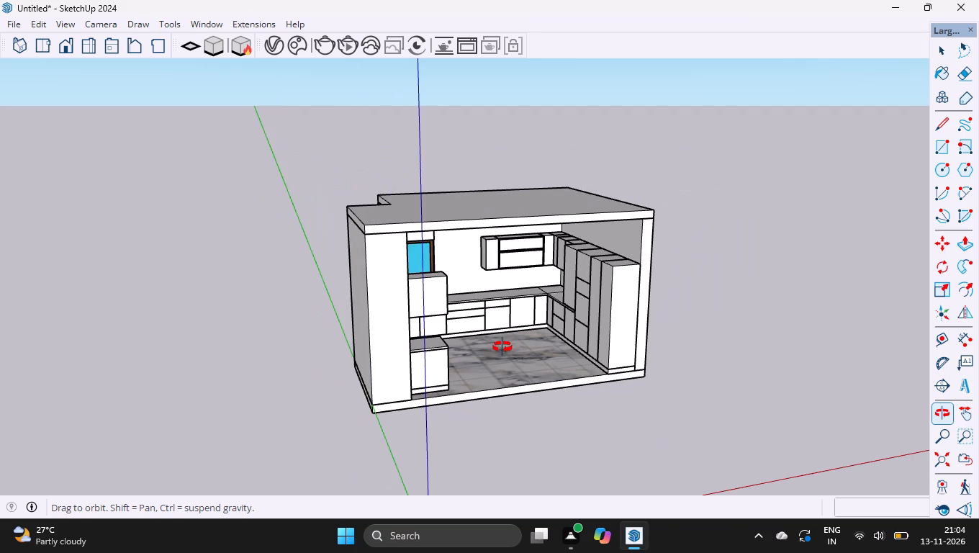
pyautogui.moveTo(585, 310); pyautogui.dragTo(492, 315)
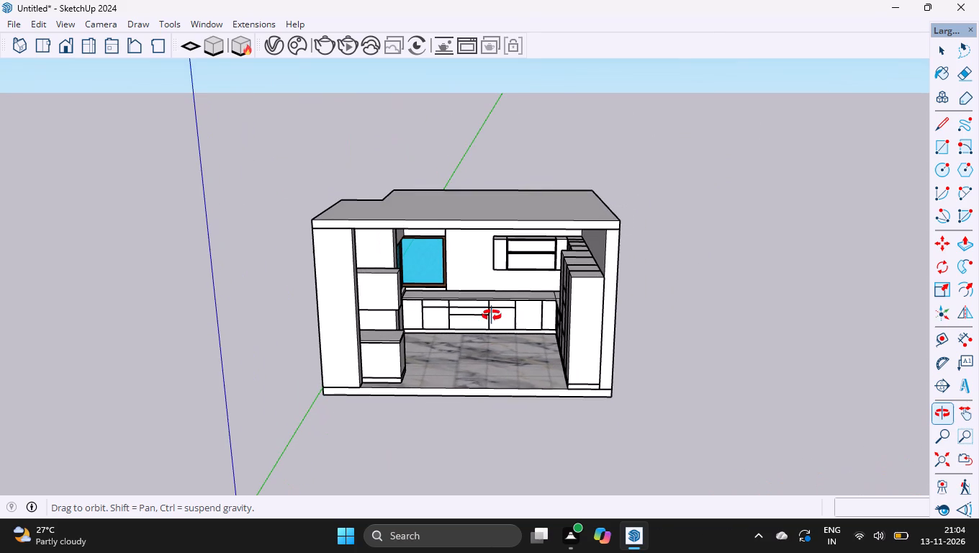
pyautogui.keyDown('ctrl'); pyautogui.scroll(2, 464, 294); pyautogui.keyUp('ctrl')
# Isolate the countertop slab of the short base cabinet near the room's open front, hiding the rest of the model.
pyautogui.press('space')
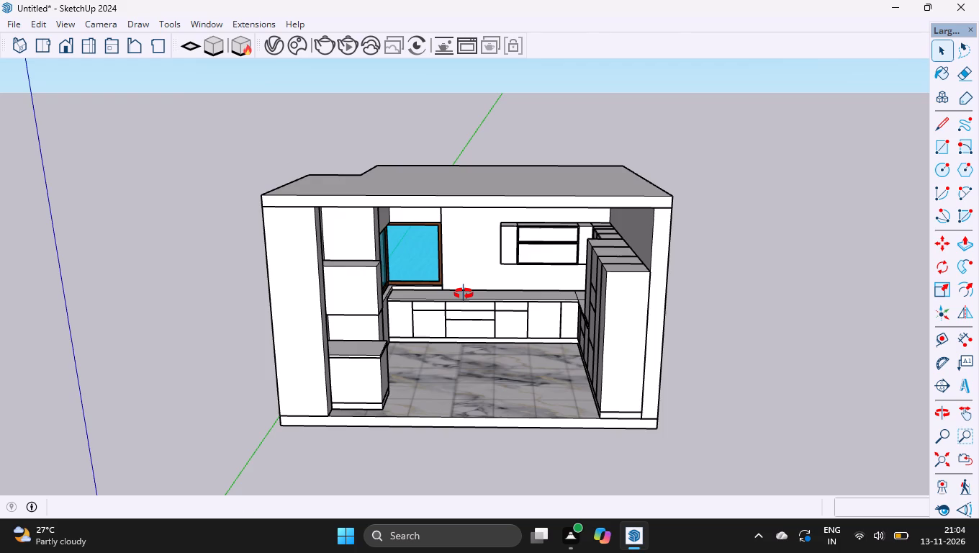
pyautogui.keyDown('ctrl'); pyautogui.scroll(-3, 464, 294); pyautogui.keyUp('ctrl')
pyautogui.keyDown('ctrl'); pyautogui.scroll(1, 464, 287); pyautogui.keyUp('ctrl')
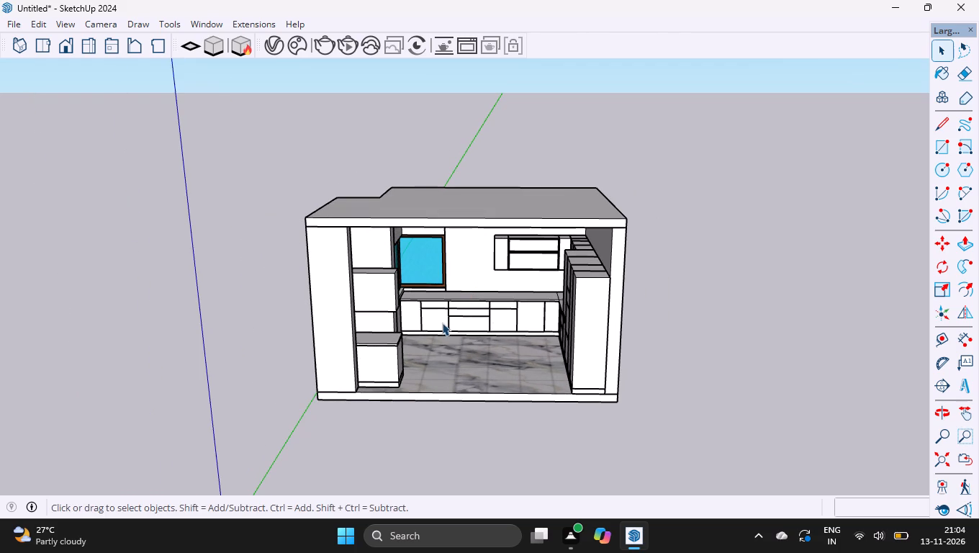
pyautogui.click(379, 299)
pyautogui.moveTo(379, 299); pyautogui.dragTo(400, 438)
pyautogui.click(400, 438)
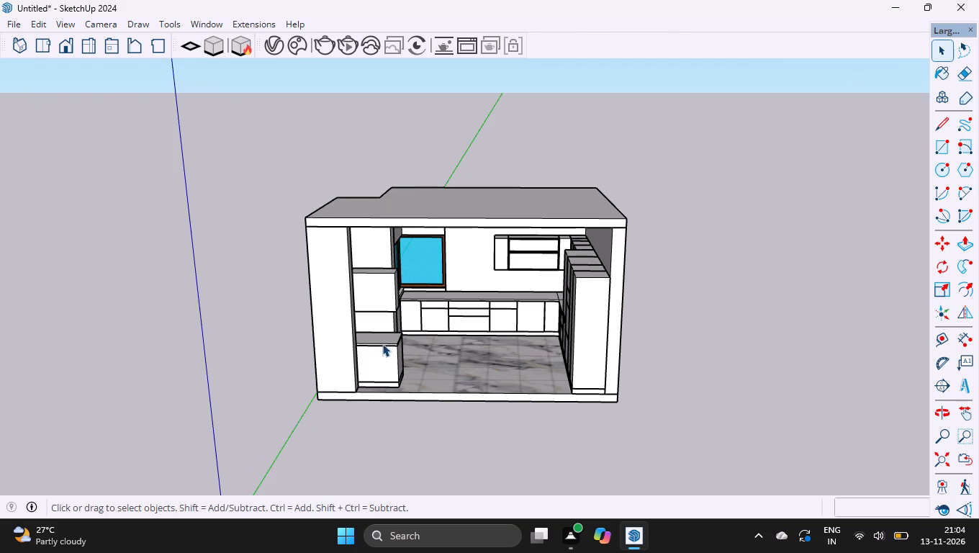
pyautogui.keyDown('ctrl'); pyautogui.scroll(2, 381, 339); pyautogui.keyUp('ctrl')
pyautogui.click(381, 339)
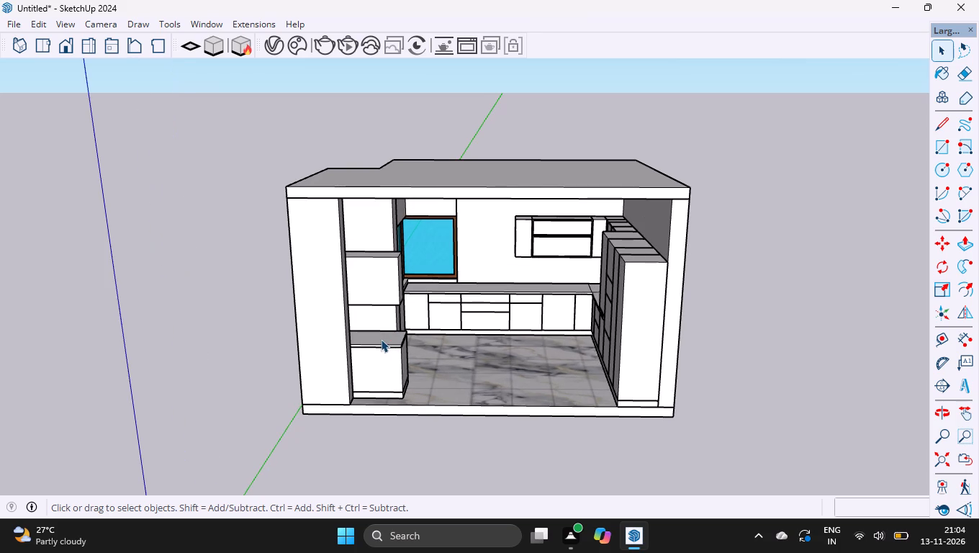
pyautogui.rightClick(381, 339)
pyautogui.click(411, 420)
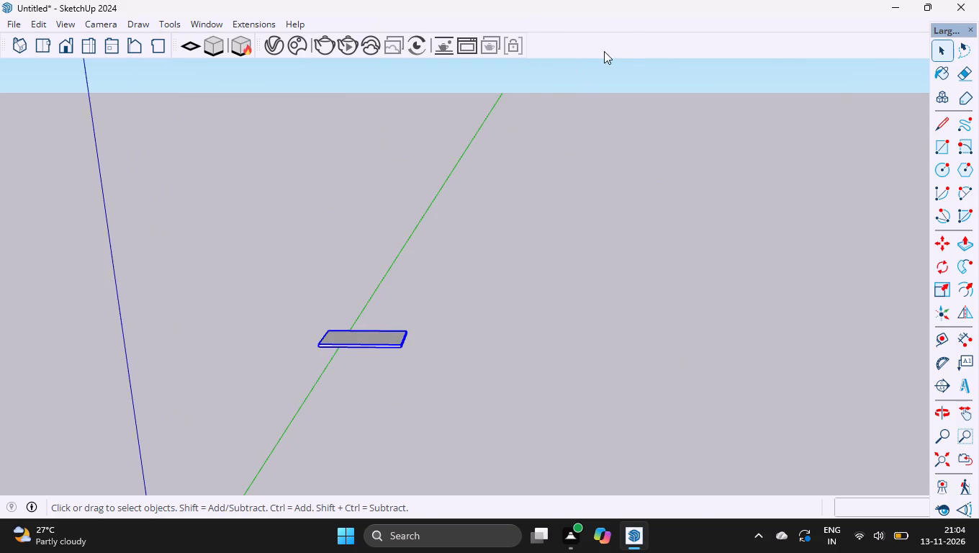
# Show the Click-Change 2 kitchen equipment tools and place a Sink for Furniture 80cm on the isolated countertop.
pyautogui.rightClick(621, 50)
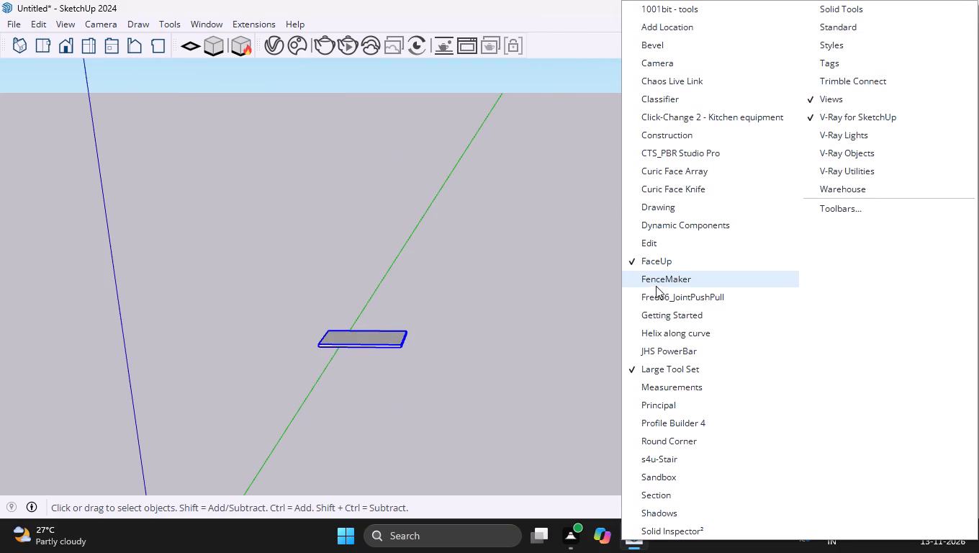
pyautogui.click(698, 121)
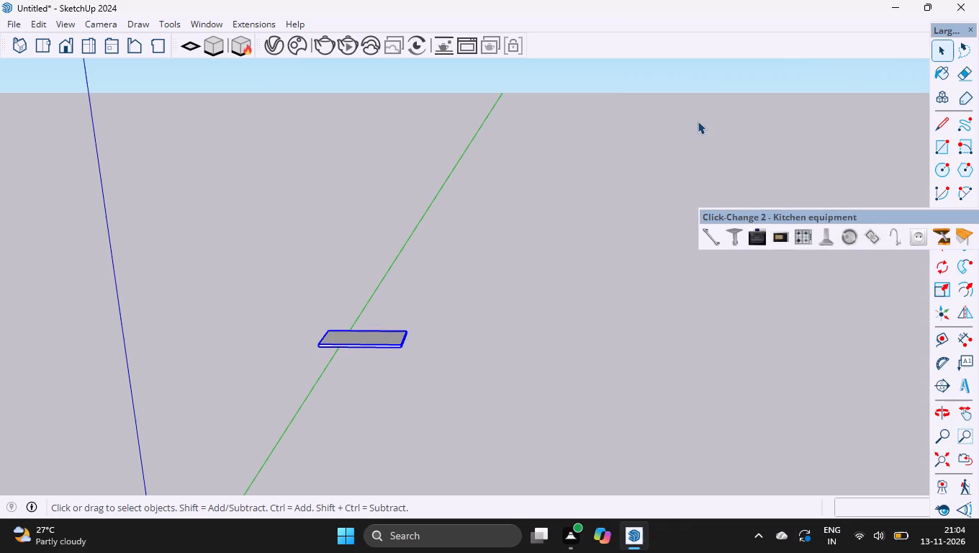
pyautogui.click(877, 245)
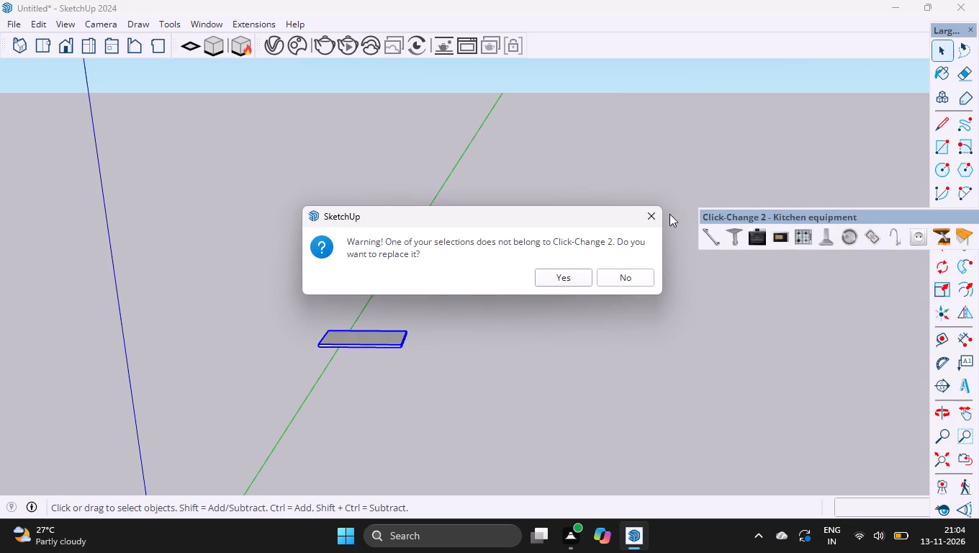
pyautogui.click(647, 210)
pyautogui.click(533, 278)
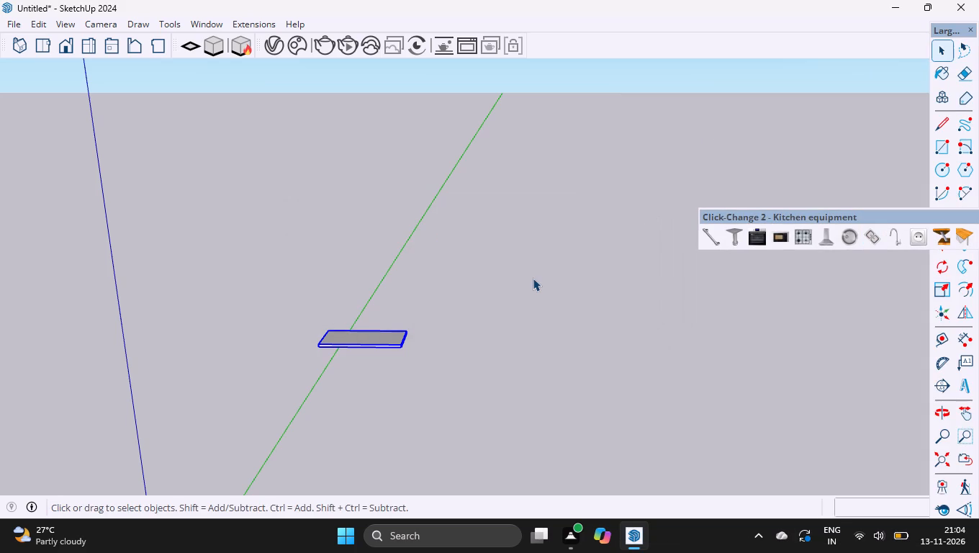
pyautogui.click(868, 234)
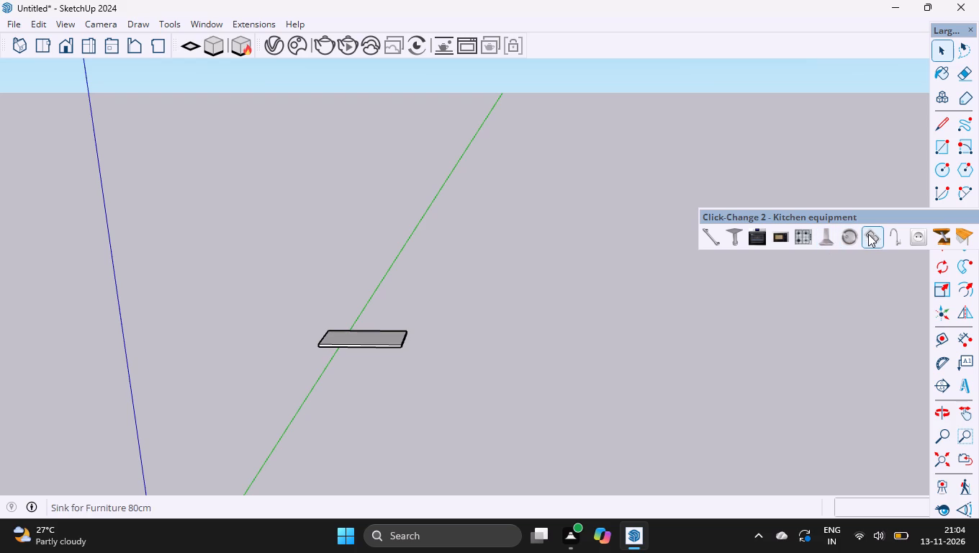
pyautogui.scroll(9, 366, 316)
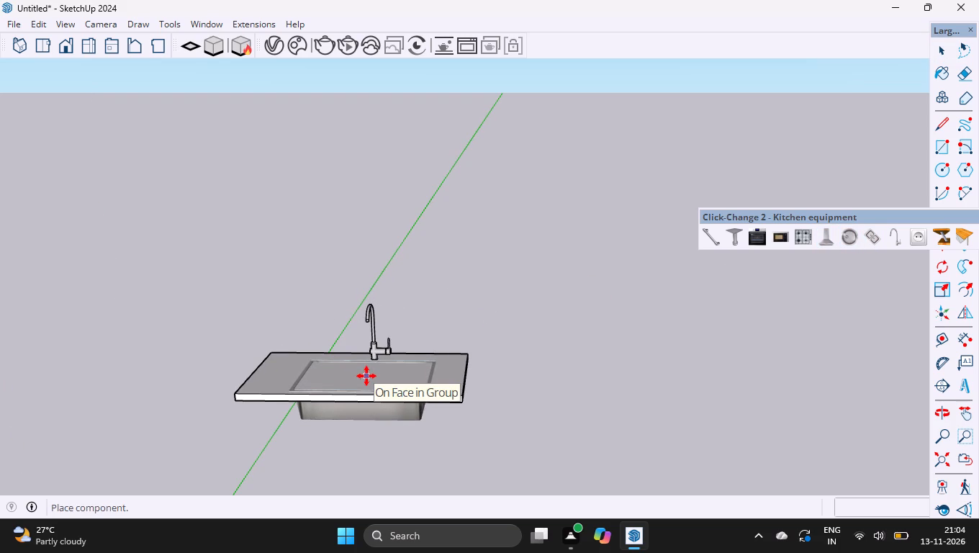
pyautogui.click(365, 373)
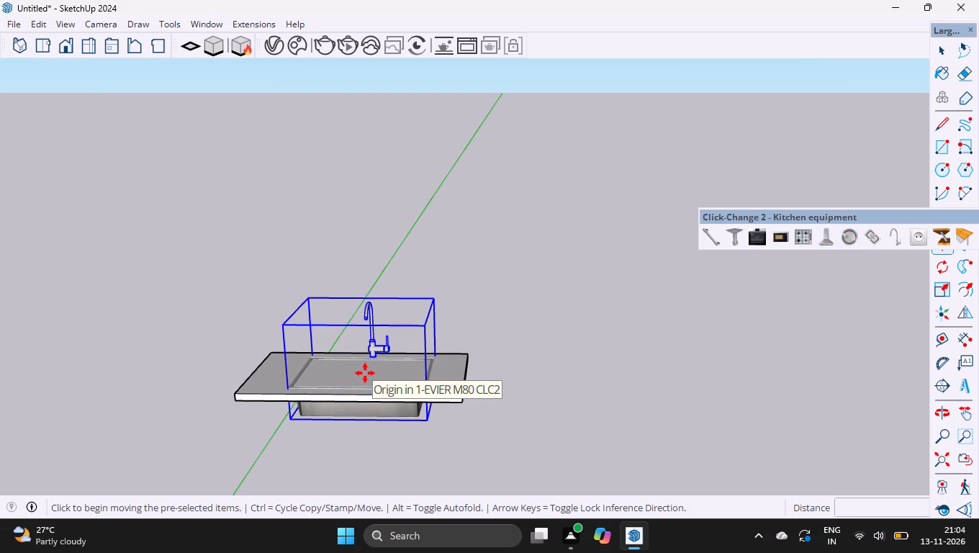
# Cycle the placed sink through the available models to a double-bowl version with a centred tap, then deselect it.
pyautogui.click(880, 238)
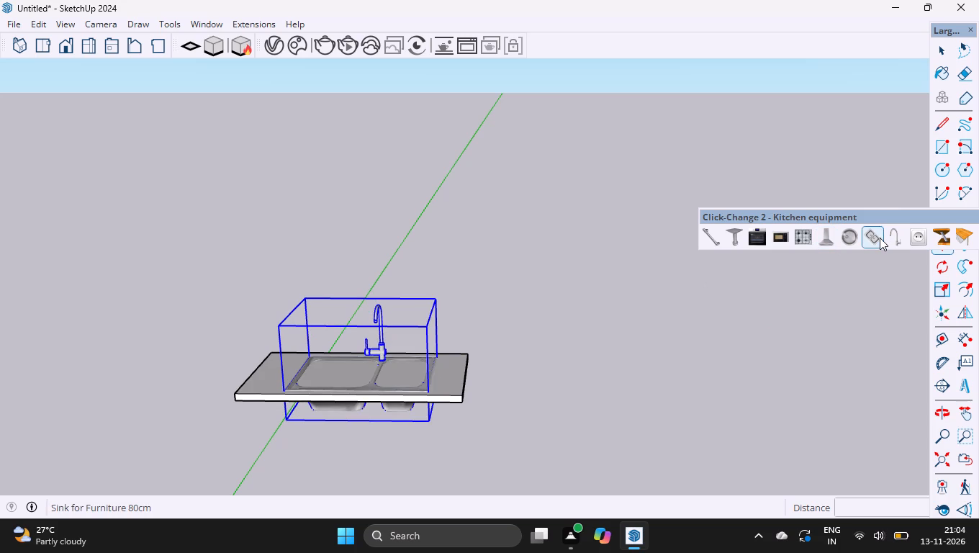
pyautogui.click(880, 238)
pyautogui.click(880, 238)
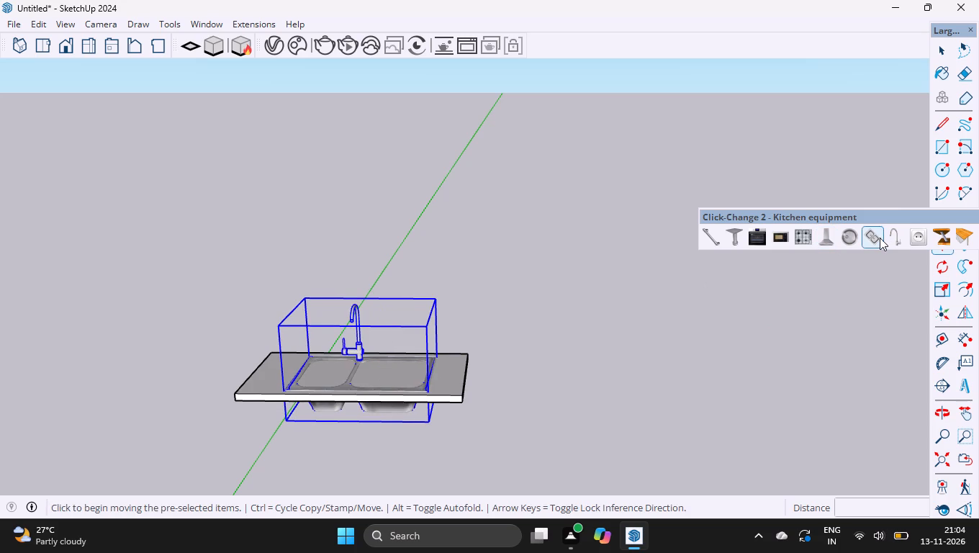
pyautogui.press('space')
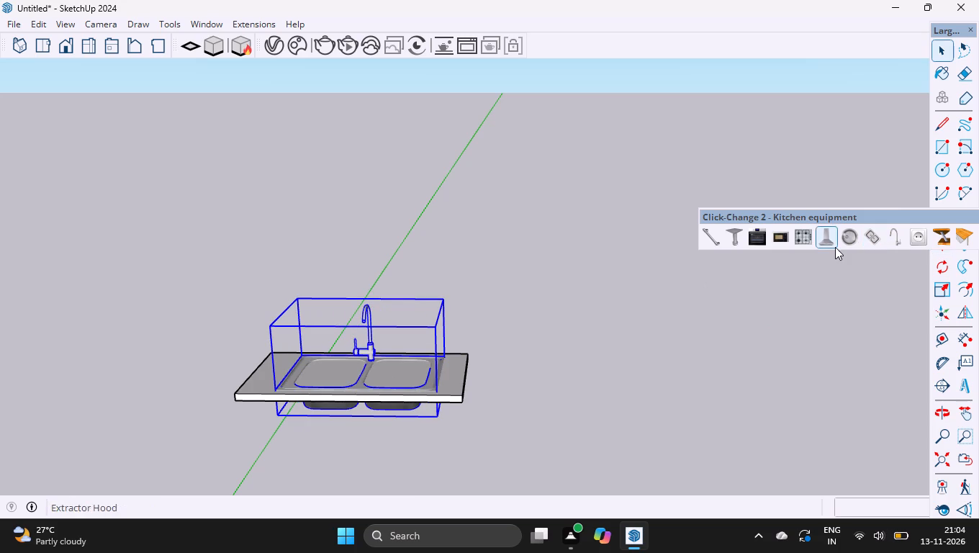
pyautogui.click(673, 333)
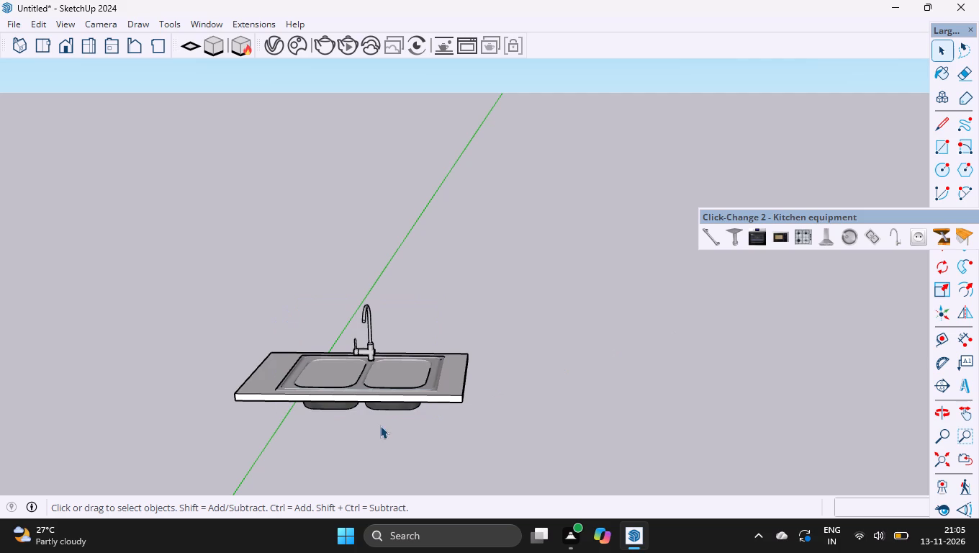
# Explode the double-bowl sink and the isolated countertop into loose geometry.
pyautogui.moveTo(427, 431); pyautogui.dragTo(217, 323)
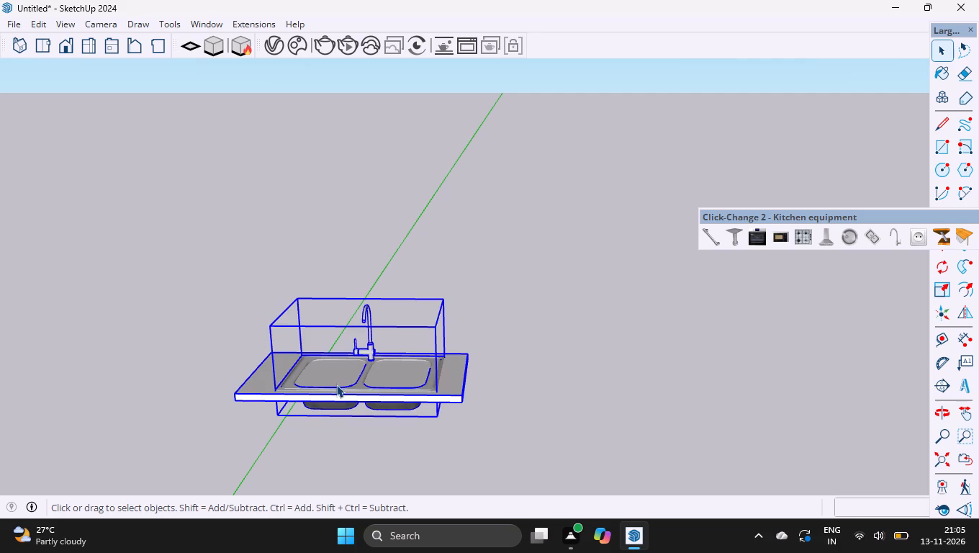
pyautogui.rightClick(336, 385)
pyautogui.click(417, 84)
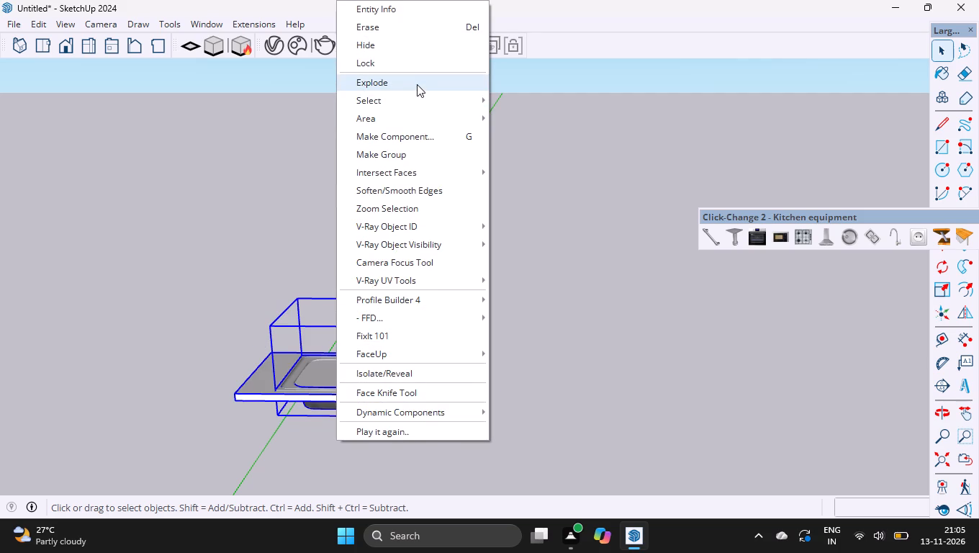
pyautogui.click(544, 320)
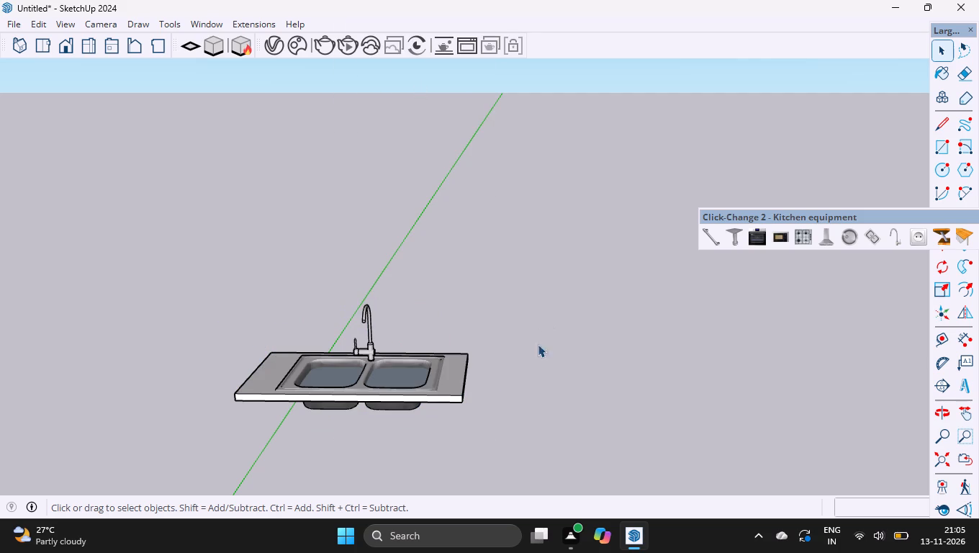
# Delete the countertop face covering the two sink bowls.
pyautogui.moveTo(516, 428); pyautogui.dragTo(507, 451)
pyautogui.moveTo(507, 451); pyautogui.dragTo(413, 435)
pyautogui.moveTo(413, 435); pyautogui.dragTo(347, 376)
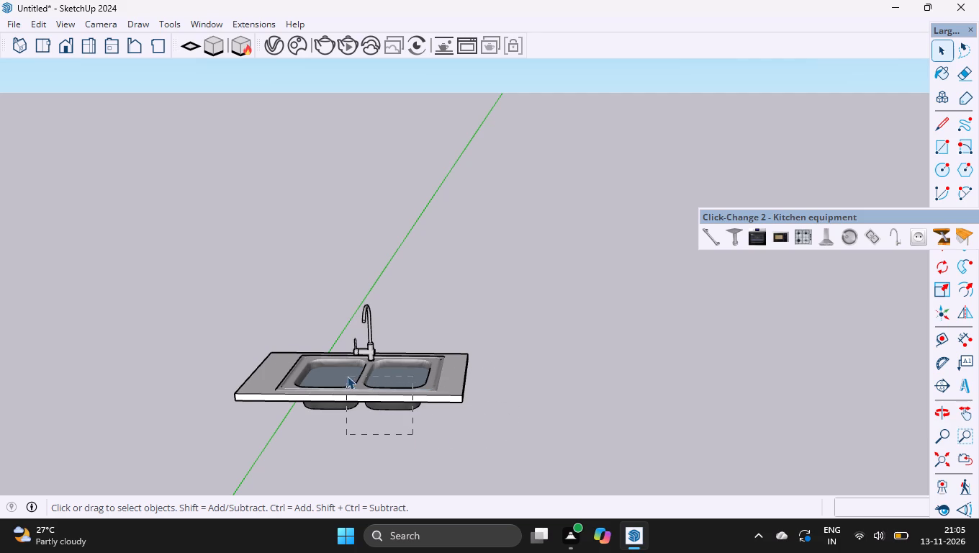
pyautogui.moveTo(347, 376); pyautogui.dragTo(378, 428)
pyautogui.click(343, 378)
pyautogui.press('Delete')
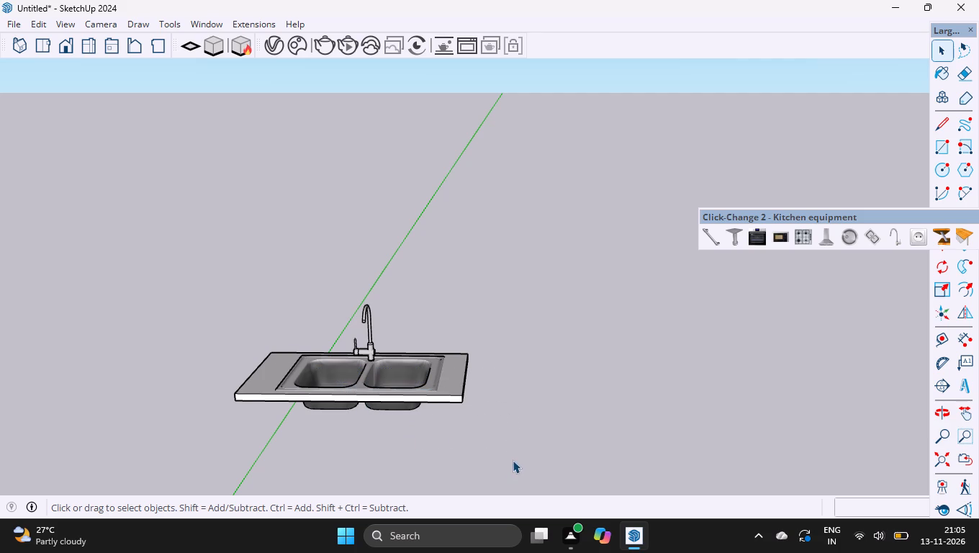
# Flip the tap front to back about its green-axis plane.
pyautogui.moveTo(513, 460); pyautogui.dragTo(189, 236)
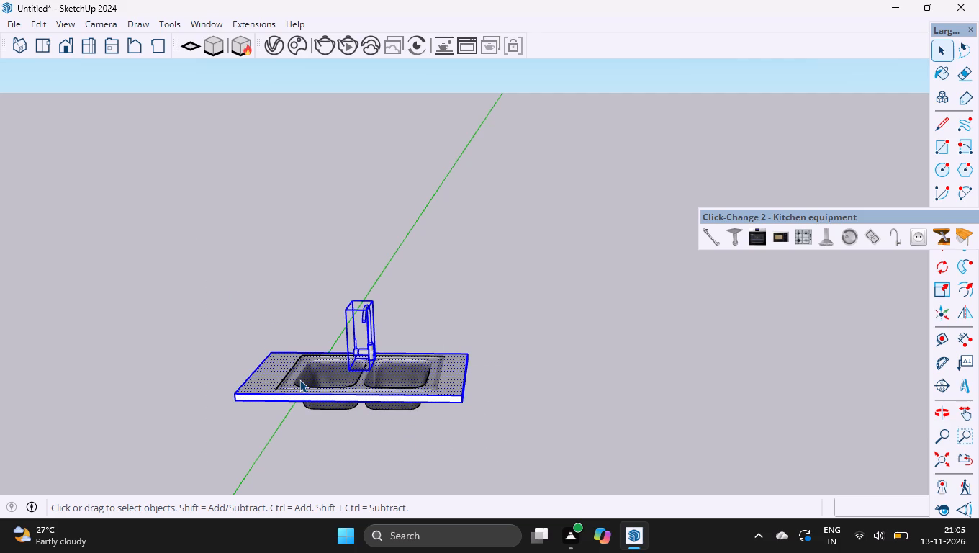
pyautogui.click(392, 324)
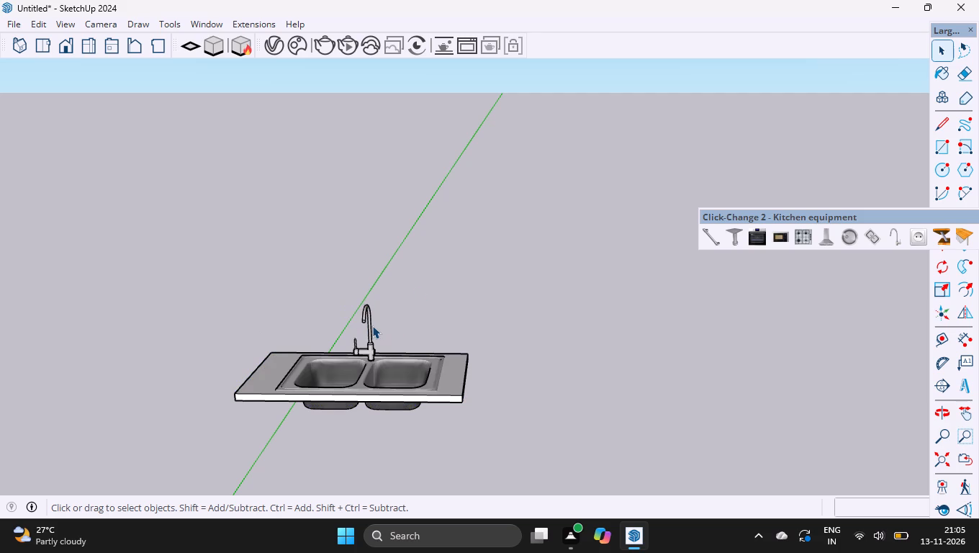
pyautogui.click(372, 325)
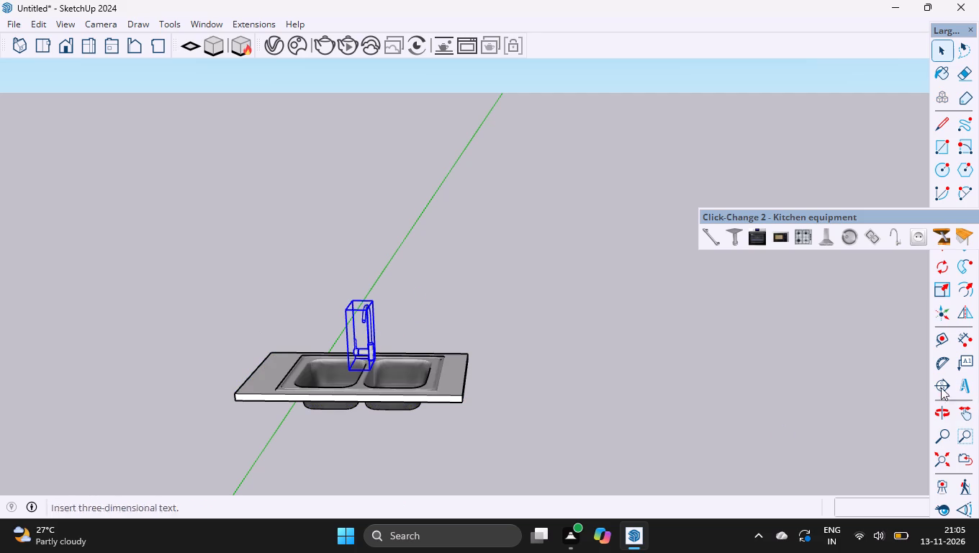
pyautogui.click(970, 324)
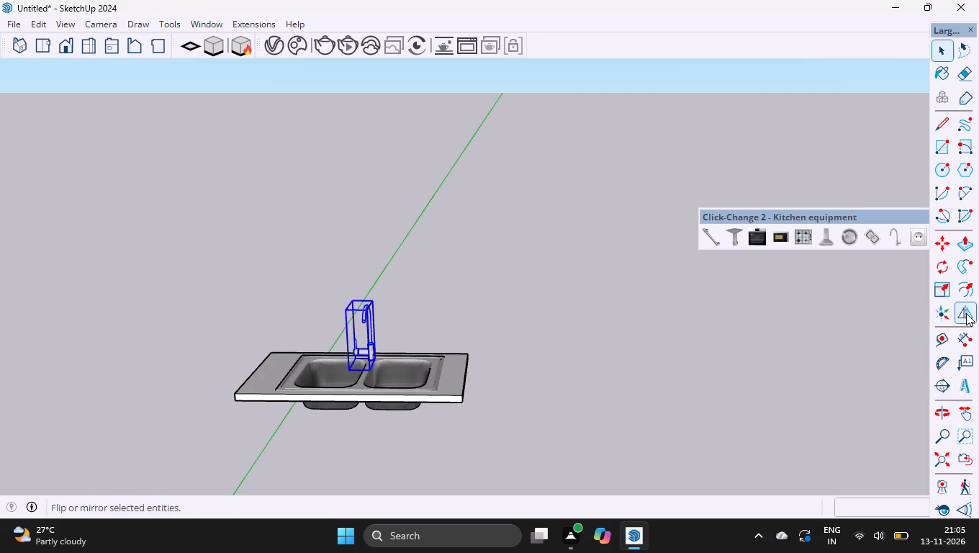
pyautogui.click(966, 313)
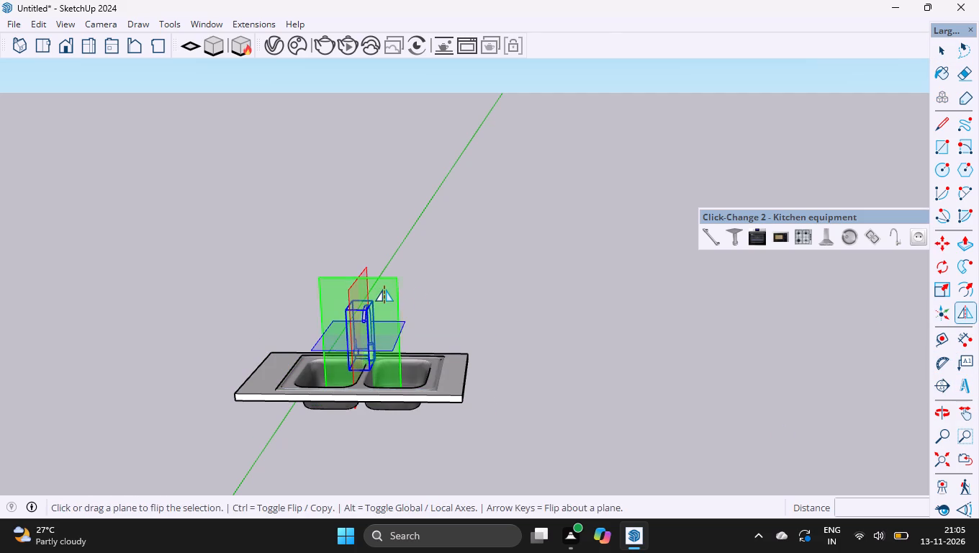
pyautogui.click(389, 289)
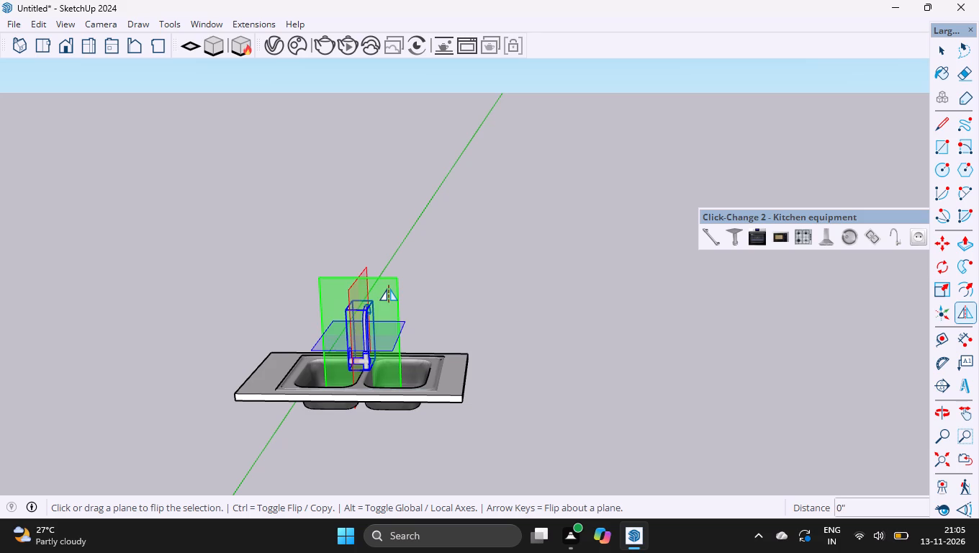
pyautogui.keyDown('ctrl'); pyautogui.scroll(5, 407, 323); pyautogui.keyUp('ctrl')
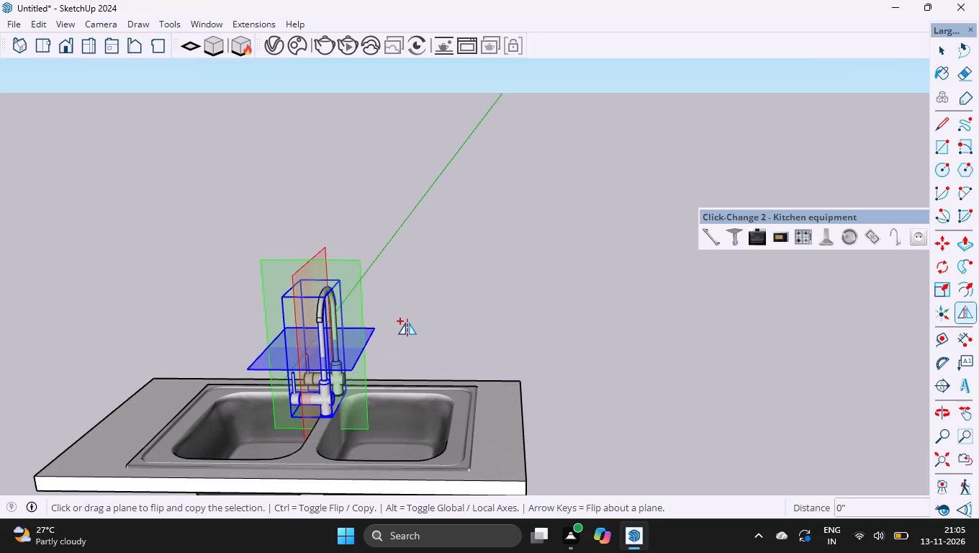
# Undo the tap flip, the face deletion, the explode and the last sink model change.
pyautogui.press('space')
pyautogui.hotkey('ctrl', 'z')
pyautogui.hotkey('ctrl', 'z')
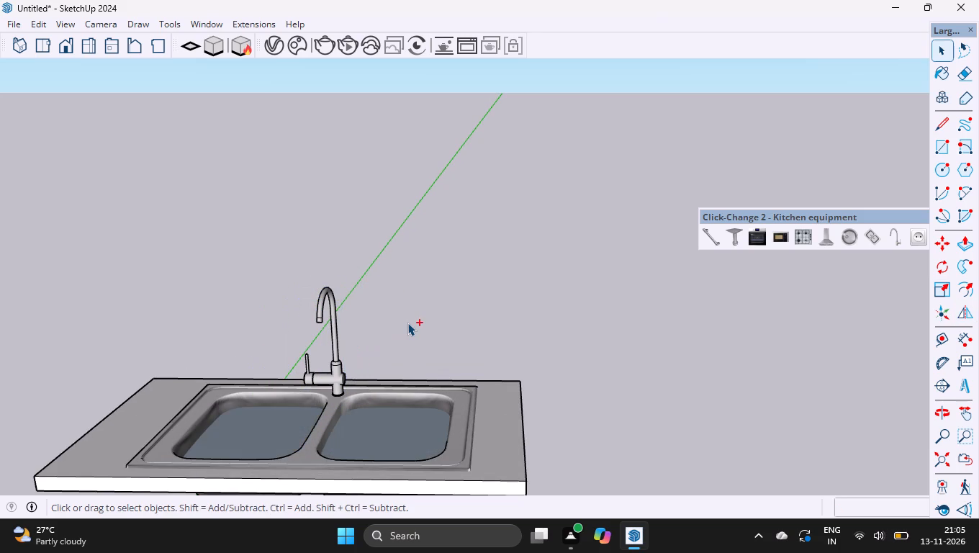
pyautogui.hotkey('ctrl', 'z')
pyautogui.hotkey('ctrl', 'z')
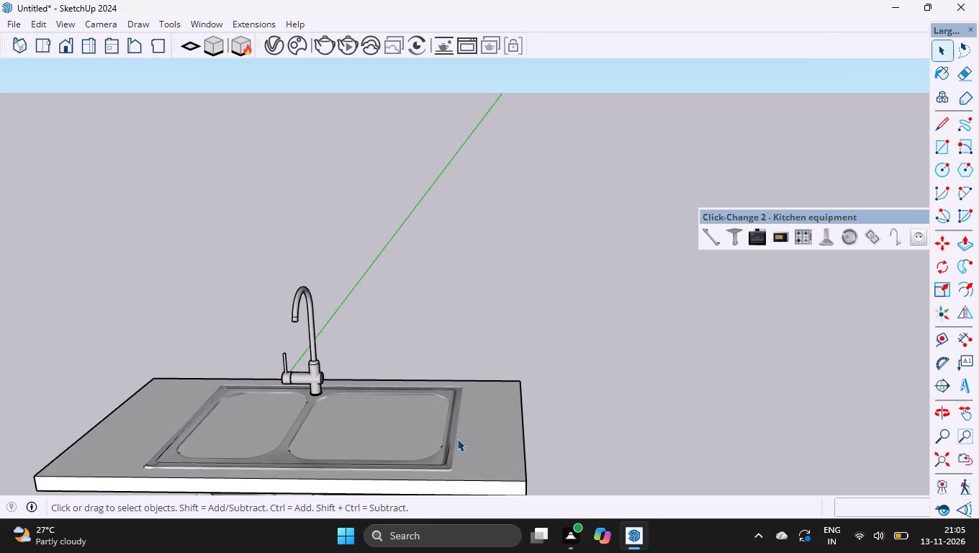
# Flip the whole sink front to back about its green-axis plane on the countertop.
pyautogui.click(457, 439)
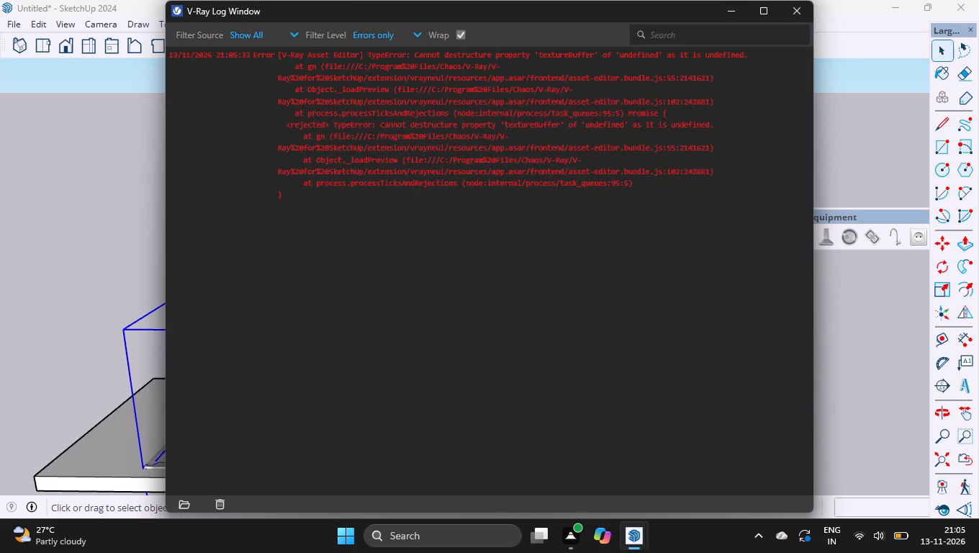
pyautogui.click(803, 22)
pyautogui.click(803, 18)
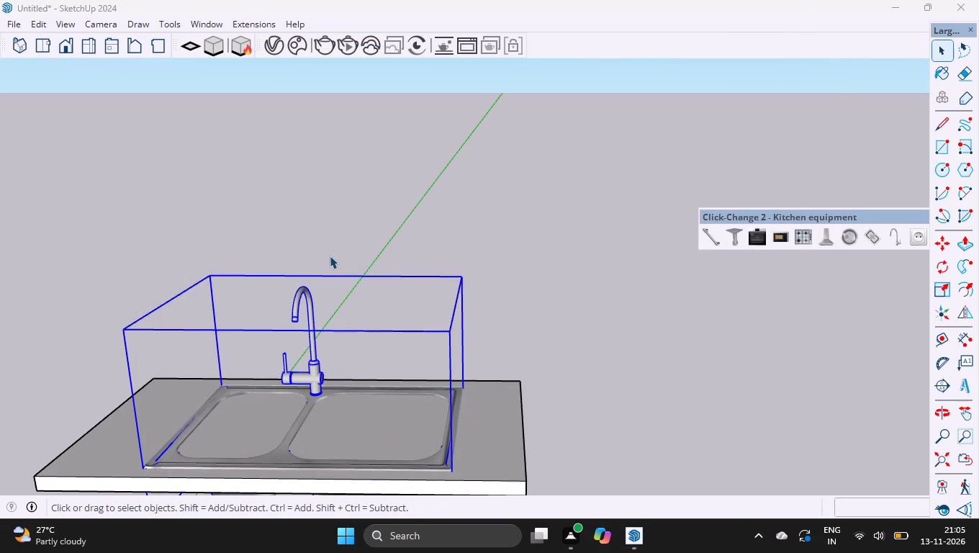
pyautogui.click(957, 314)
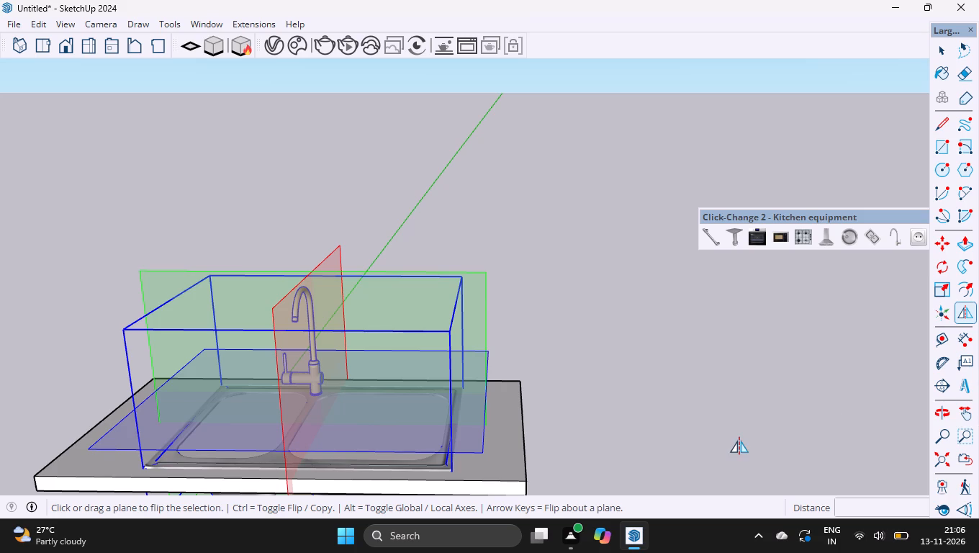
pyautogui.click(485, 310)
pyautogui.press('space')
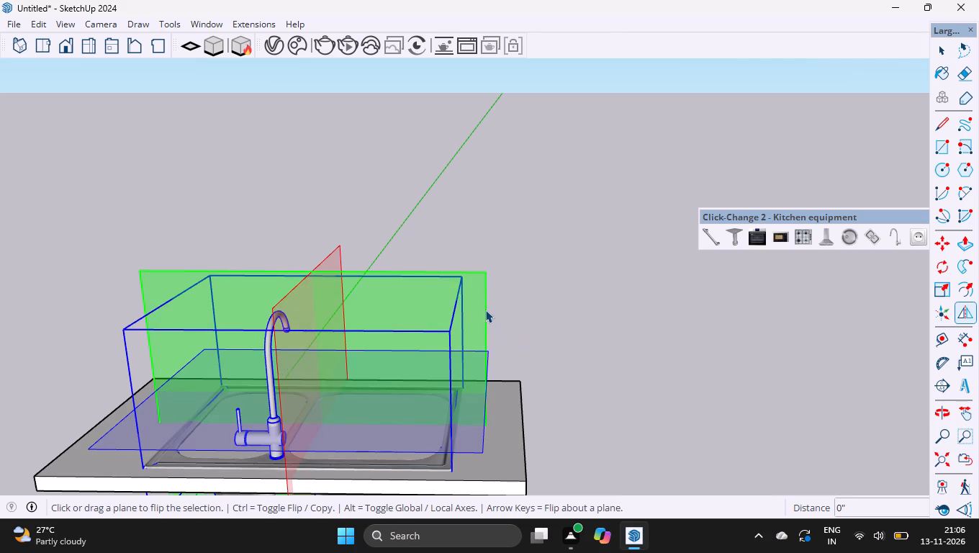
pyautogui.click(485, 310)
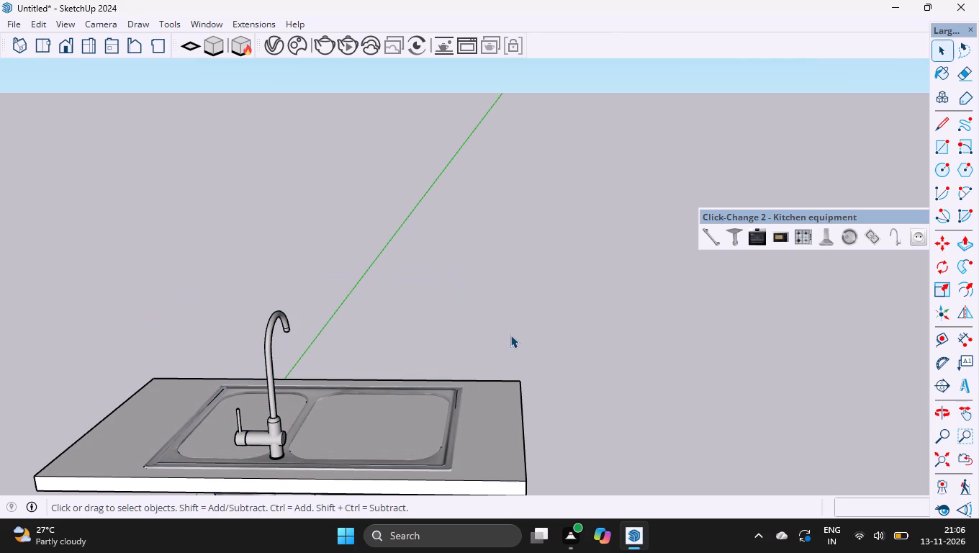
# Explode the flipped sink together with the countertop.
pyautogui.keyDown('ctrl'); pyautogui.scroll(-3, 510, 335); pyautogui.keyUp('ctrl')
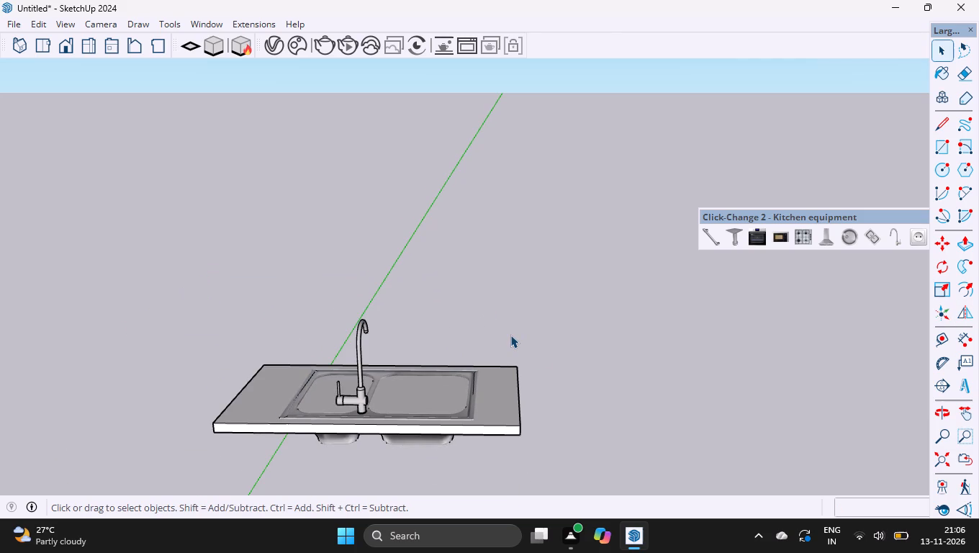
pyautogui.moveTo(505, 498); pyautogui.dragTo(502, 472)
pyautogui.moveTo(502, 472); pyautogui.dragTo(501, 472)
pyautogui.moveTo(501, 472); pyautogui.dragTo(317, 313)
pyautogui.rightClick(381, 425)
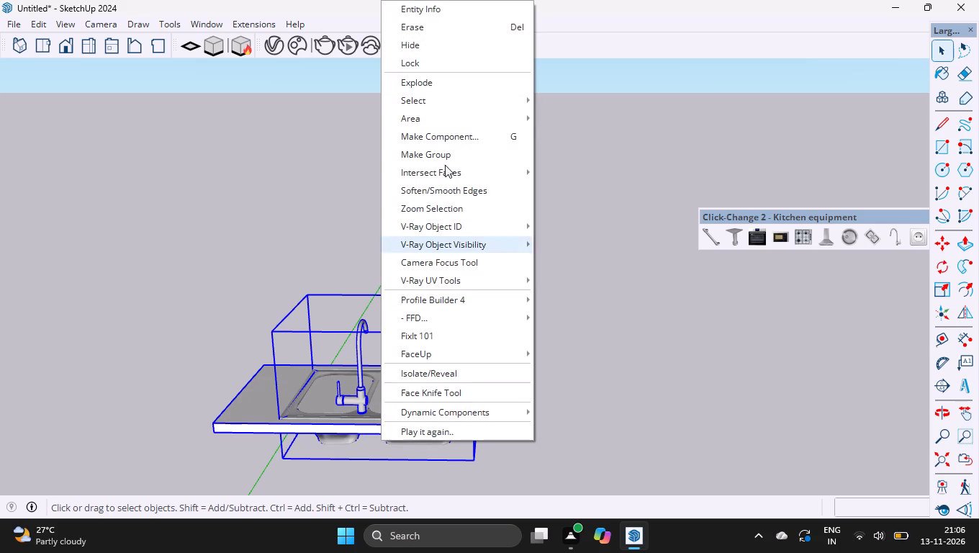
pyautogui.click(429, 81)
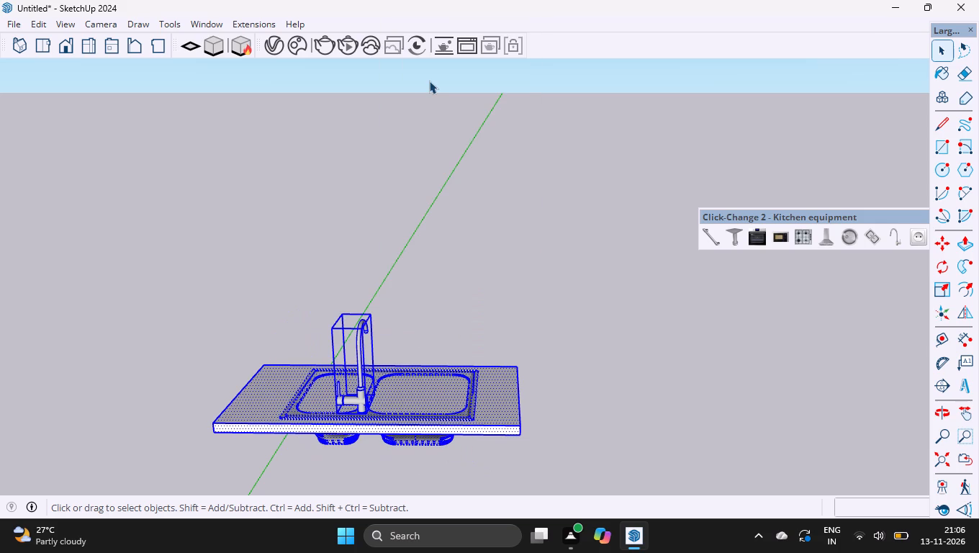
pyautogui.click(558, 417)
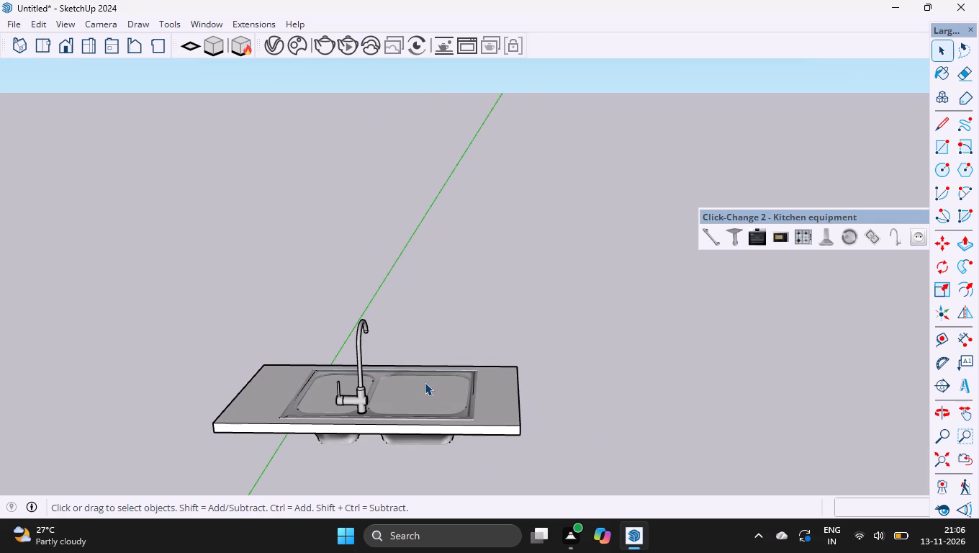
# Group the exploded countertop, sink geometry and tap into one group.
pyautogui.click(425, 382)
pyautogui.moveTo(525, 457); pyautogui.dragTo(398, 379)
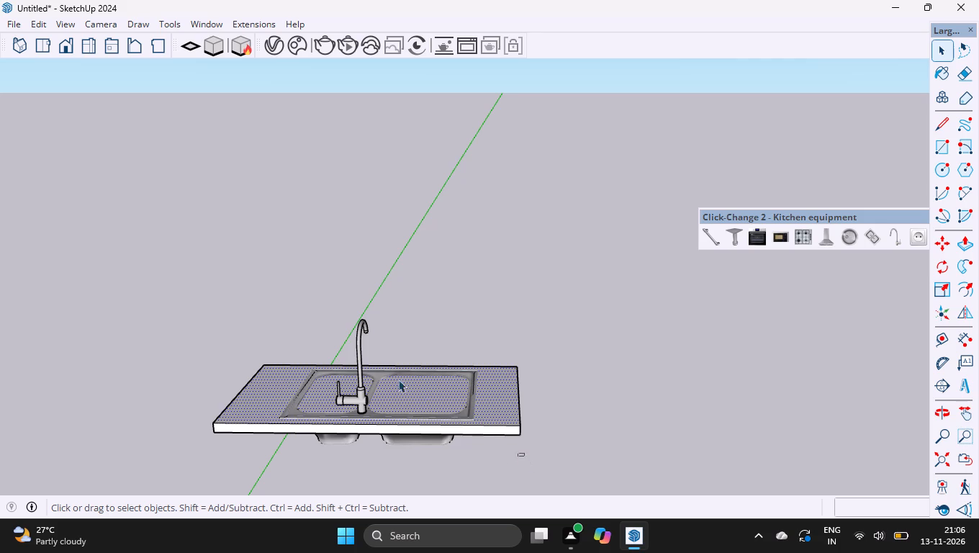
pyautogui.moveTo(398, 379); pyautogui.dragTo(122, 246)
pyautogui.rightClick(337, 390)
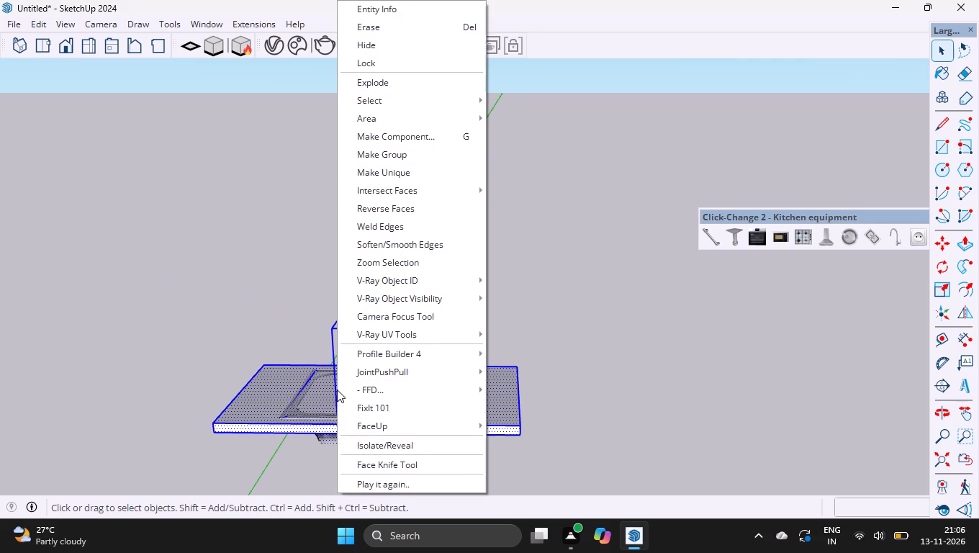
pyautogui.click(407, 160)
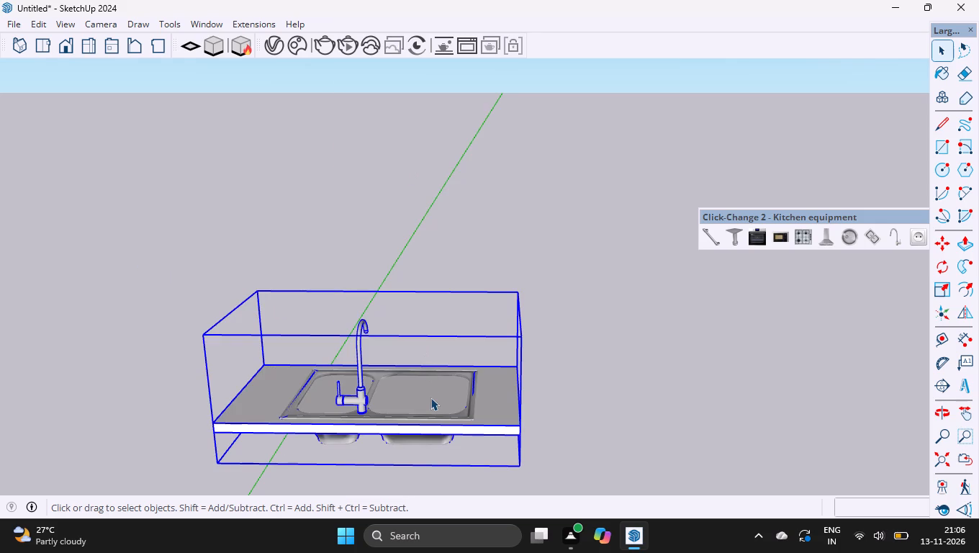
# Intersect the faces of the countertop and sink group with the model.
pyautogui.click(489, 417)
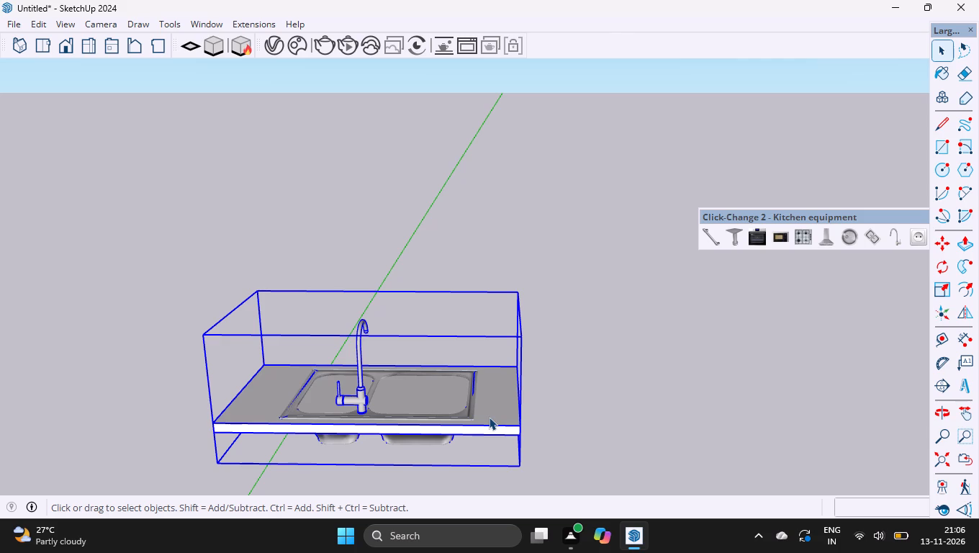
pyautogui.rightClick(489, 417)
pyautogui.click(550, 207)
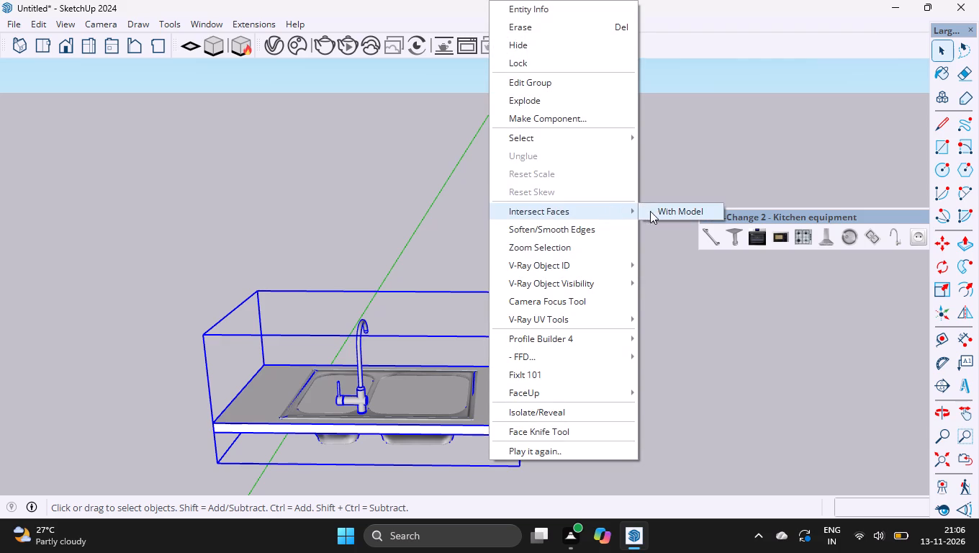
pyautogui.click(653, 212)
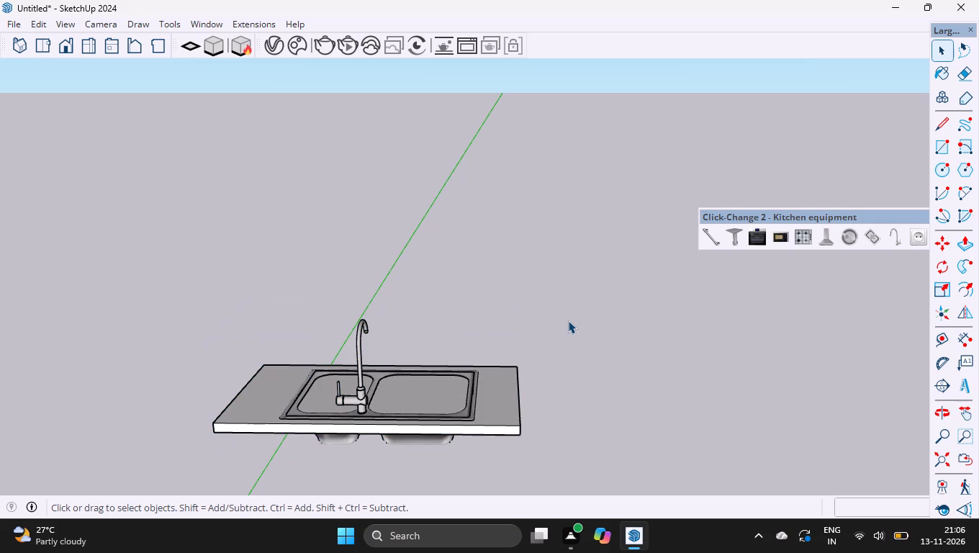
# Open the countertop and sink group to check its top face over the larger bowl, and leave the group.
pyautogui.keyDown('ctrl'); pyautogui.scroll(3, 279, 421); pyautogui.keyUp('ctrl')
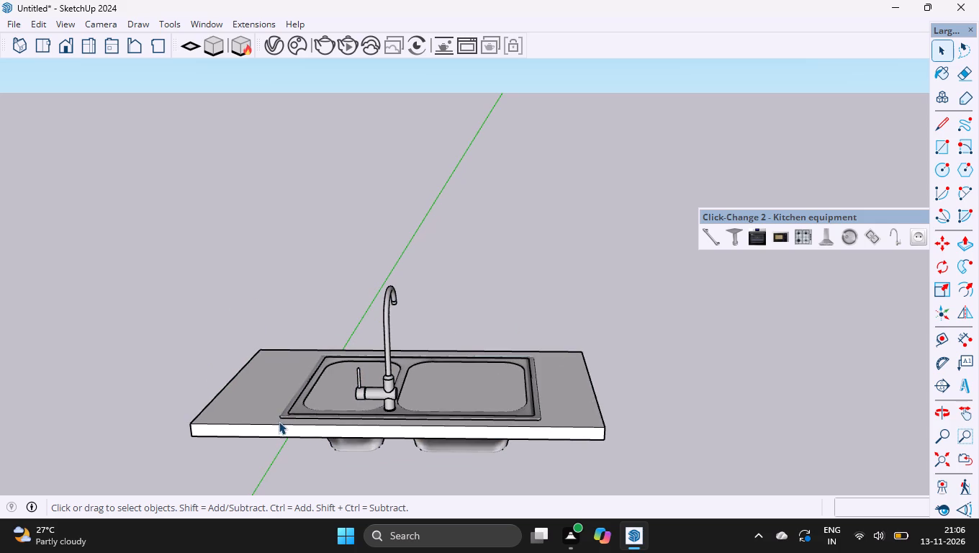
pyautogui.doubleClick(437, 403)
pyautogui.click(441, 395)
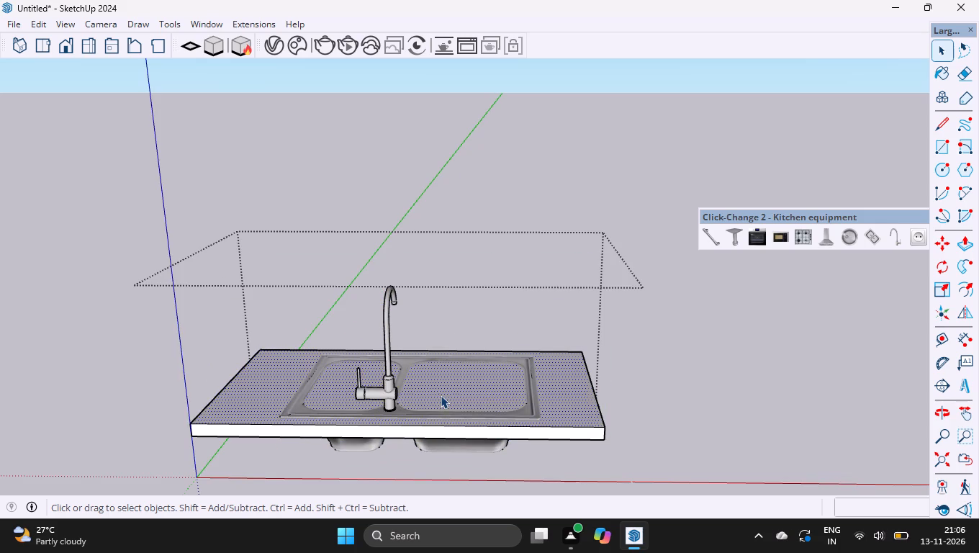
pyautogui.click(698, 407)
pyautogui.tripleClick(607, 407)
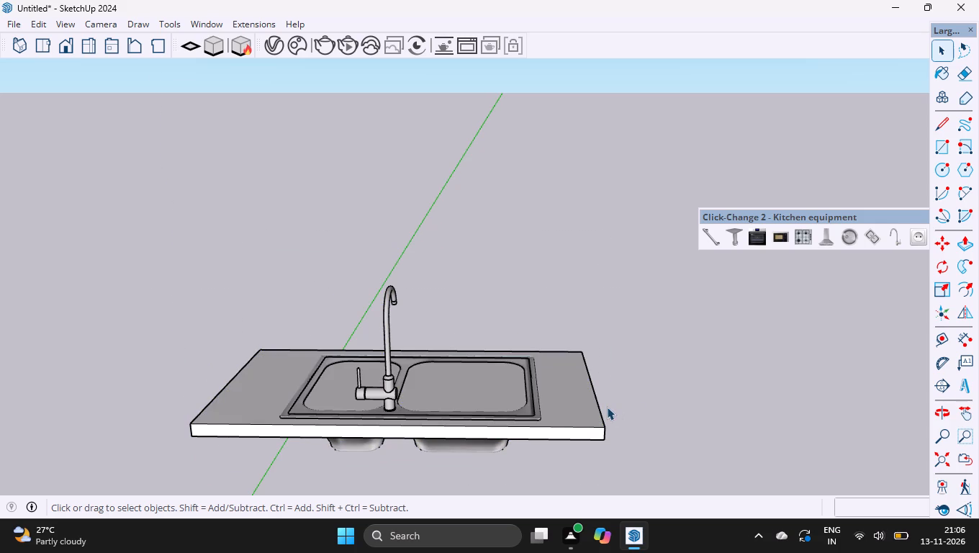
# Reopen the countertop and sink group to check the surface over the larger bowl, and leave the group.
pyautogui.doubleClick(577, 394)
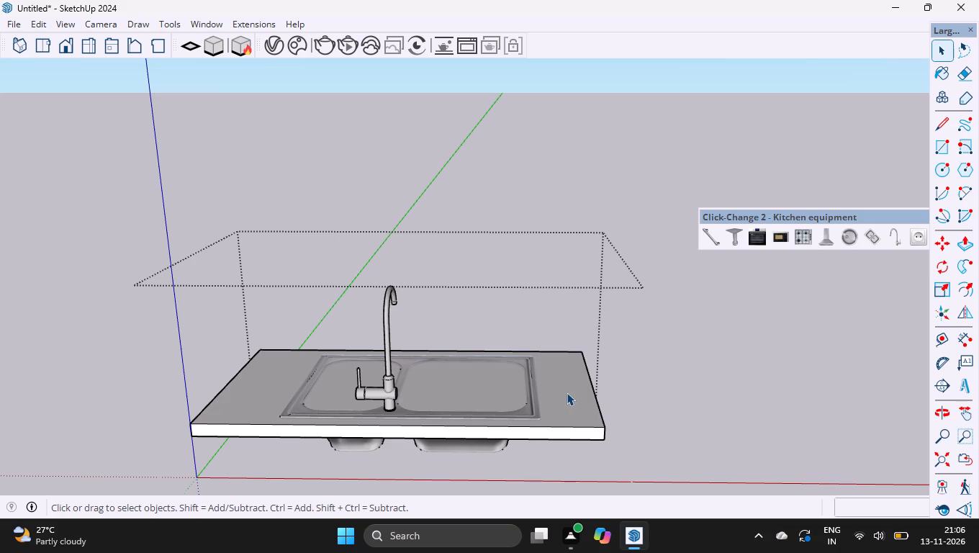
pyautogui.click(667, 431)
pyautogui.click(474, 390)
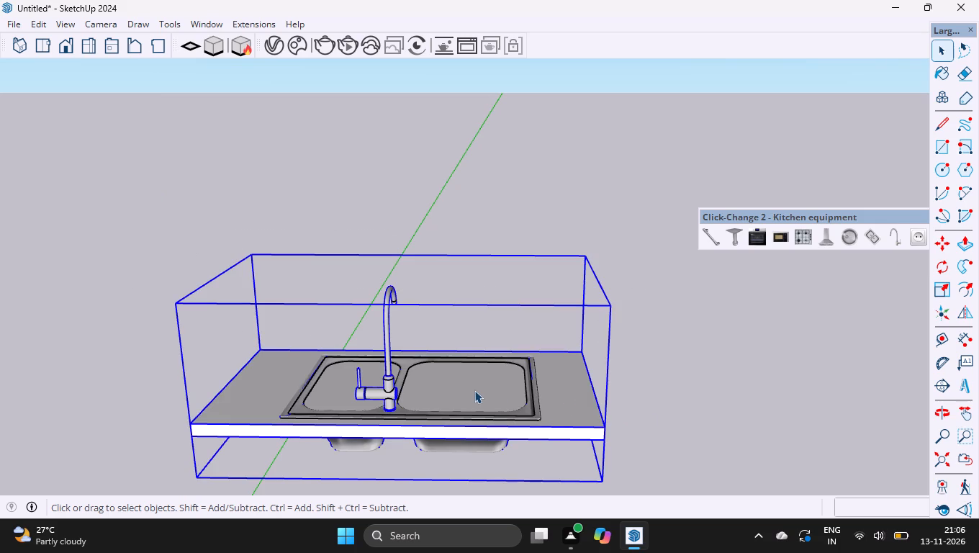
pyautogui.doubleClick(474, 390)
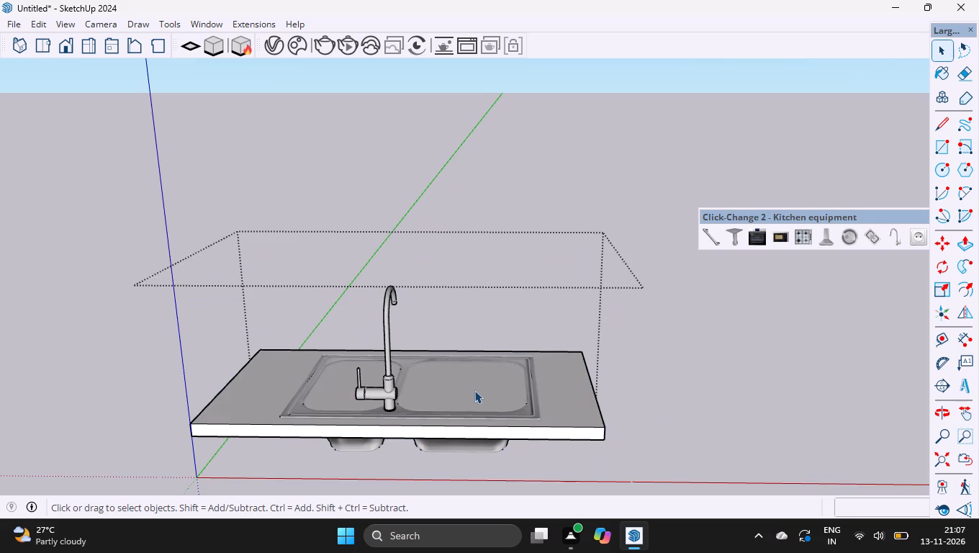
pyautogui.click(695, 421)
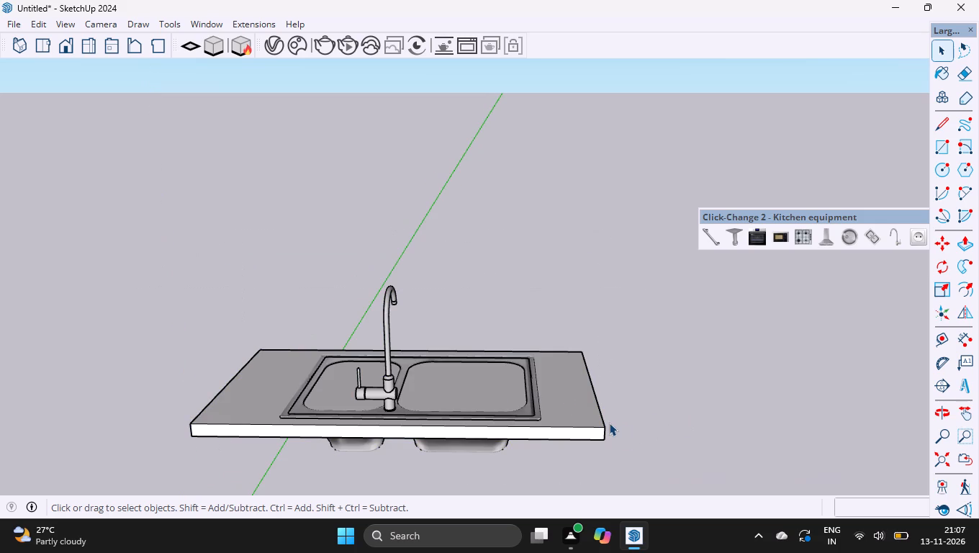
# Undo the face intersection of the countertop and sink group.
pyautogui.hotkey('ctrl', 'z')
pyautogui.hotkey('ctrl', 'z')
pyautogui.hotkey('ctrl', 'z')
pyautogui.hotkey('ctrl', 'z')
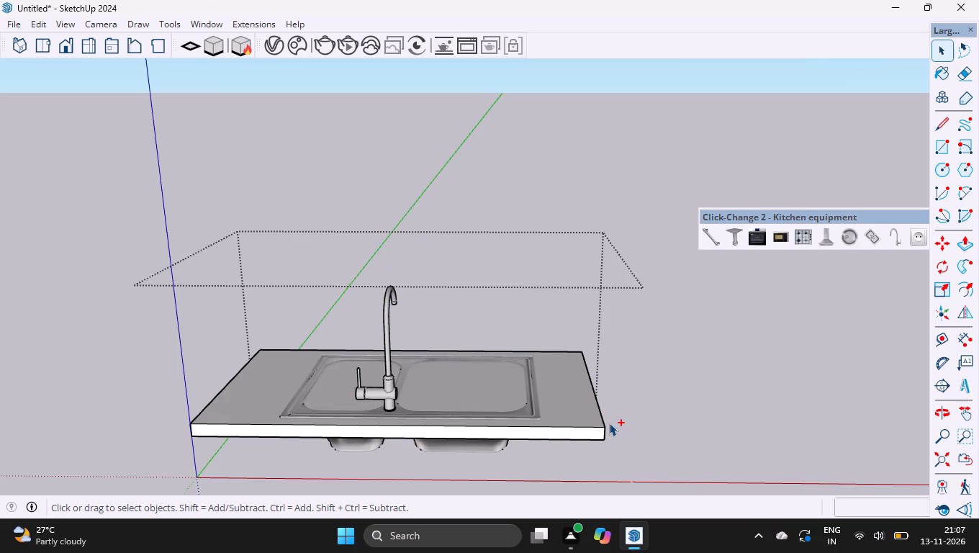
pyautogui.hotkey('ctrl', 'z')
pyautogui.hotkey('ctrl', 'z')
pyautogui.hotkey('ctrl', 'z')
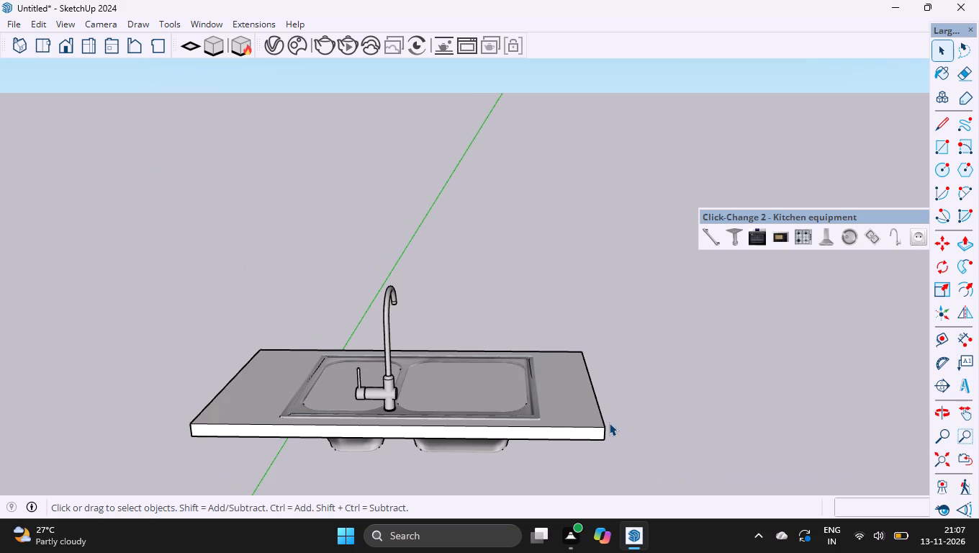
# Open the countertop and sink group to check the sink's rim face, and leave the group.
pyautogui.click(565, 421)
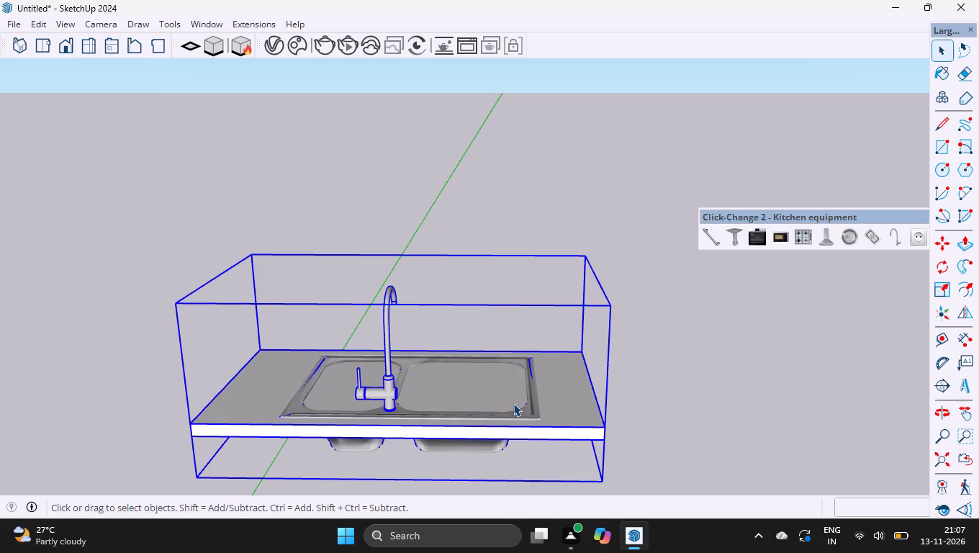
pyautogui.doubleClick(513, 403)
pyautogui.click(527, 410)
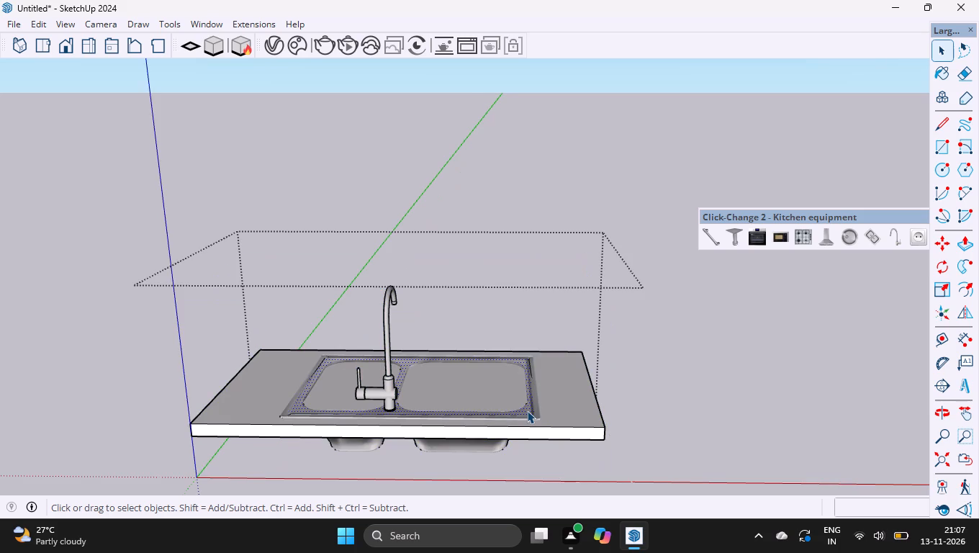
pyautogui.click(669, 438)
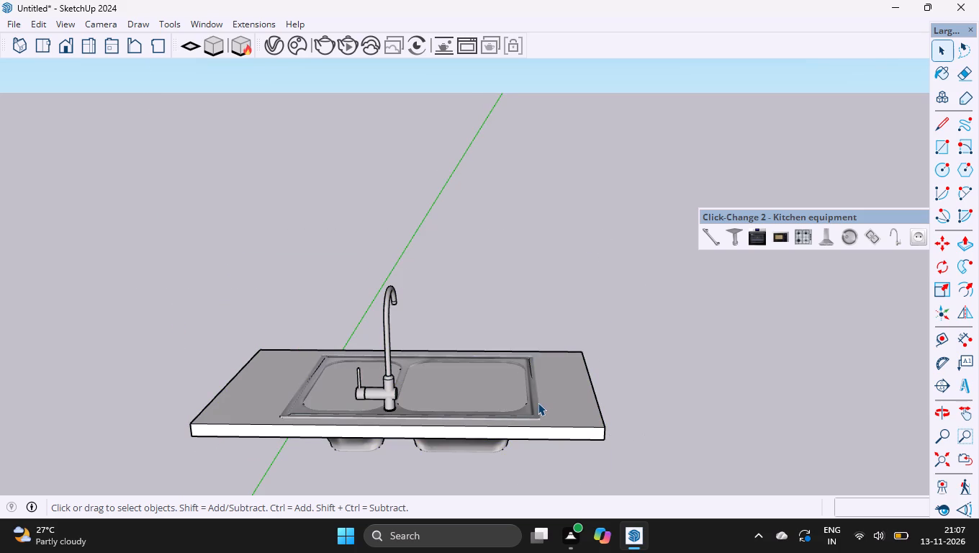
# Undo the grouping and exploding of the countertop and sink, back to before the sink was flipped.
pyautogui.click(538, 403)
pyautogui.hotkey('ctrl', 'z')
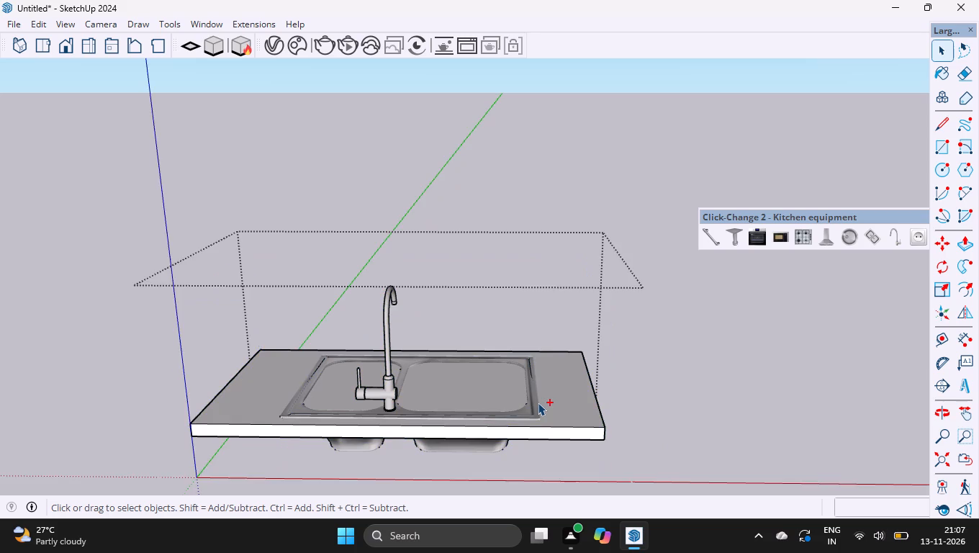
pyautogui.hotkey('ctrl', 'z')
pyautogui.hotkey('ctrl', 'z')
pyautogui.hotkey('ctrl', 'z')
pyautogui.hotkey('ctrl', 'z')
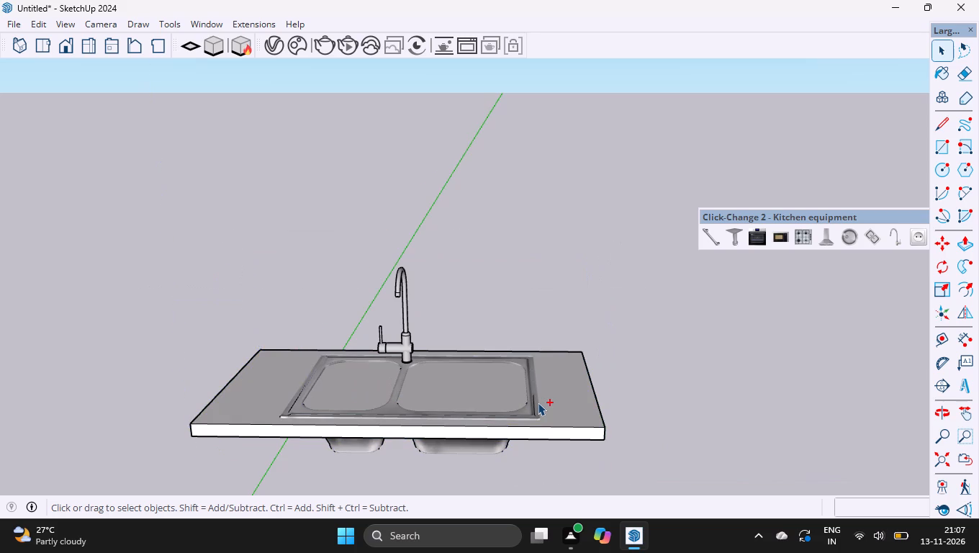
pyautogui.hotkey('ctrl', 'z')
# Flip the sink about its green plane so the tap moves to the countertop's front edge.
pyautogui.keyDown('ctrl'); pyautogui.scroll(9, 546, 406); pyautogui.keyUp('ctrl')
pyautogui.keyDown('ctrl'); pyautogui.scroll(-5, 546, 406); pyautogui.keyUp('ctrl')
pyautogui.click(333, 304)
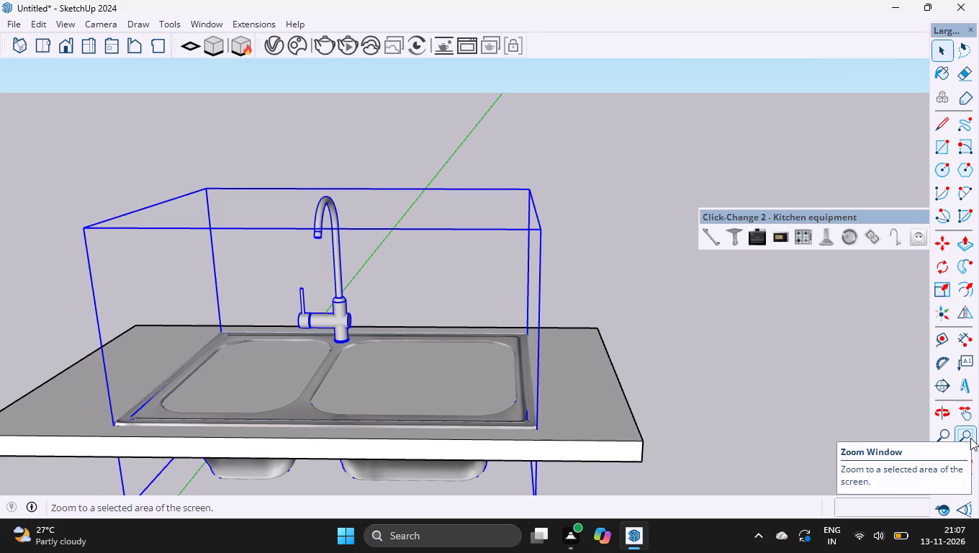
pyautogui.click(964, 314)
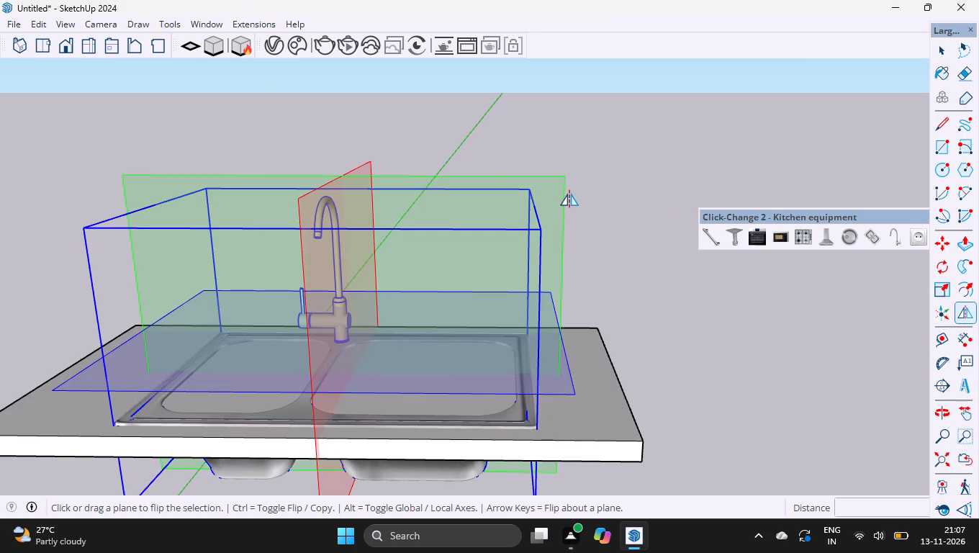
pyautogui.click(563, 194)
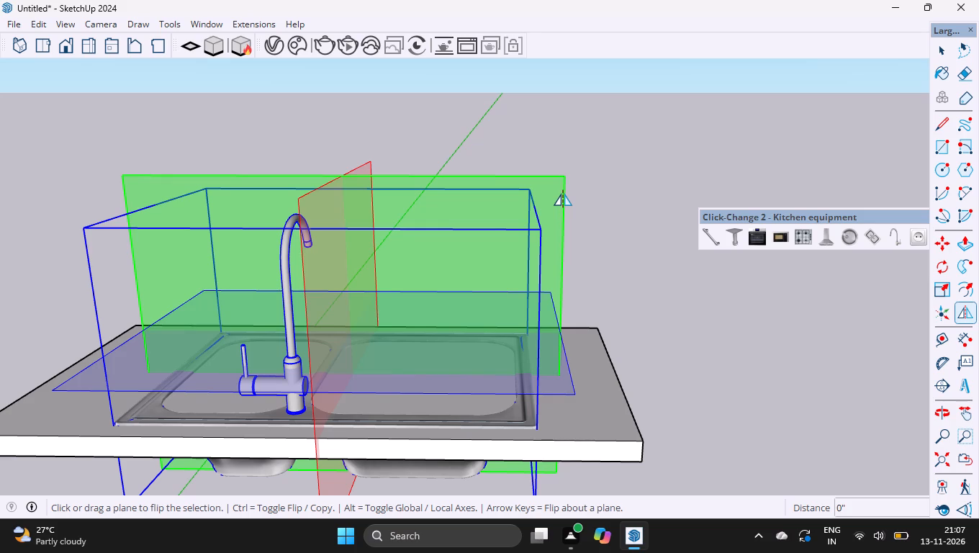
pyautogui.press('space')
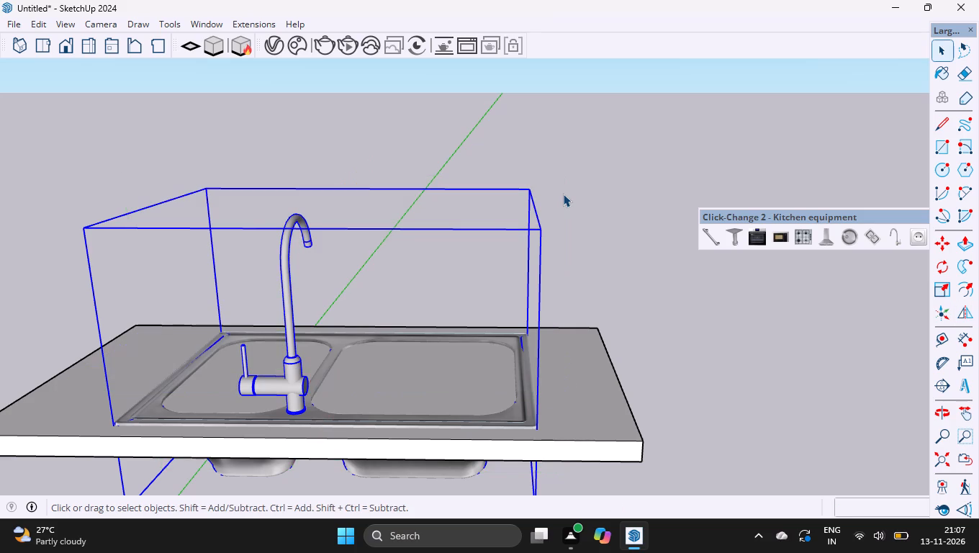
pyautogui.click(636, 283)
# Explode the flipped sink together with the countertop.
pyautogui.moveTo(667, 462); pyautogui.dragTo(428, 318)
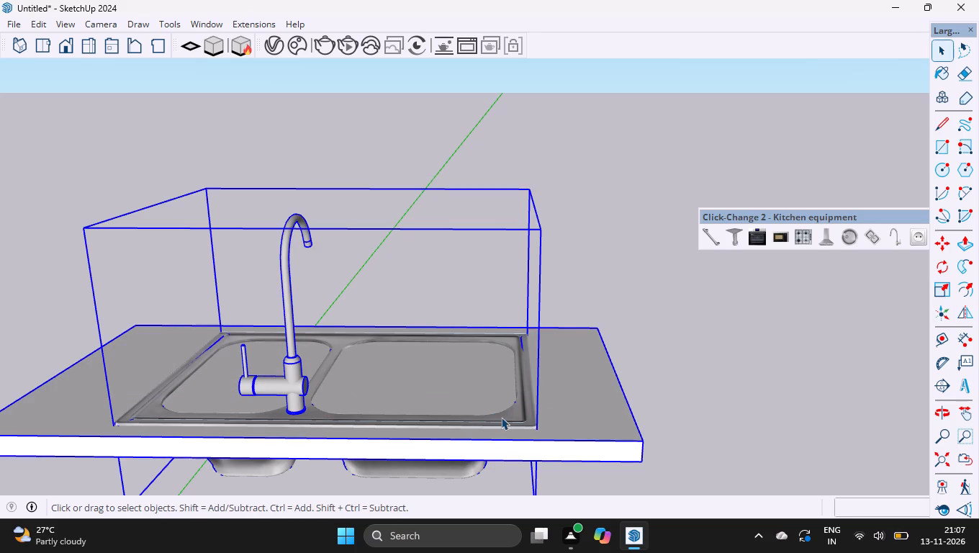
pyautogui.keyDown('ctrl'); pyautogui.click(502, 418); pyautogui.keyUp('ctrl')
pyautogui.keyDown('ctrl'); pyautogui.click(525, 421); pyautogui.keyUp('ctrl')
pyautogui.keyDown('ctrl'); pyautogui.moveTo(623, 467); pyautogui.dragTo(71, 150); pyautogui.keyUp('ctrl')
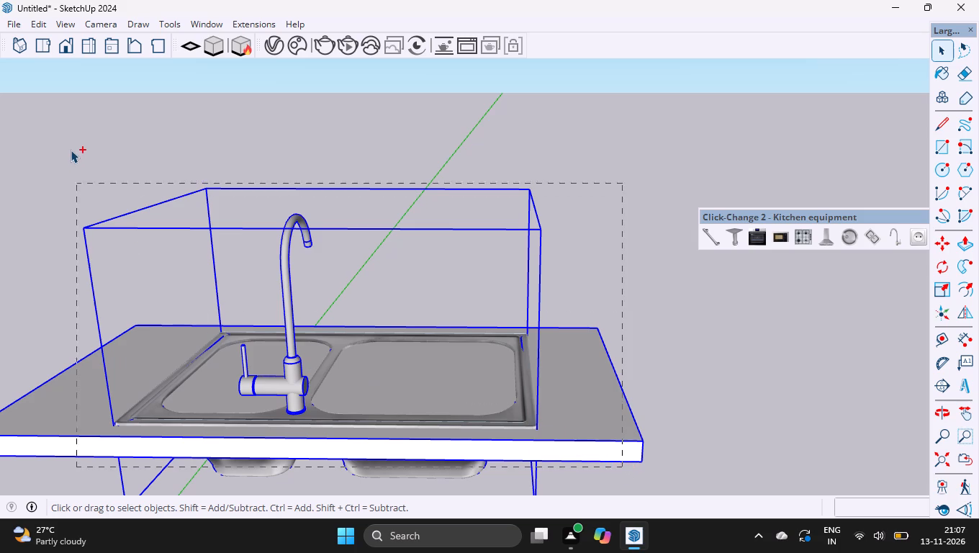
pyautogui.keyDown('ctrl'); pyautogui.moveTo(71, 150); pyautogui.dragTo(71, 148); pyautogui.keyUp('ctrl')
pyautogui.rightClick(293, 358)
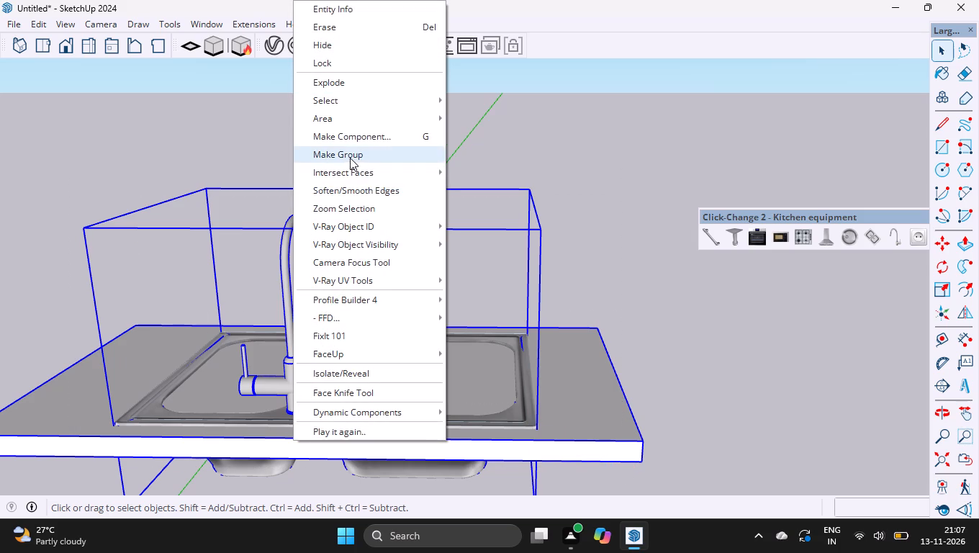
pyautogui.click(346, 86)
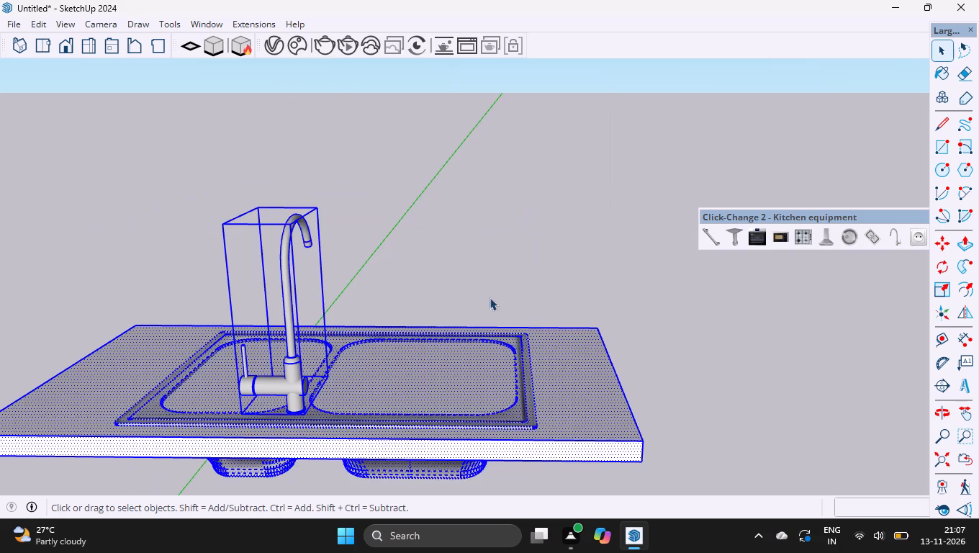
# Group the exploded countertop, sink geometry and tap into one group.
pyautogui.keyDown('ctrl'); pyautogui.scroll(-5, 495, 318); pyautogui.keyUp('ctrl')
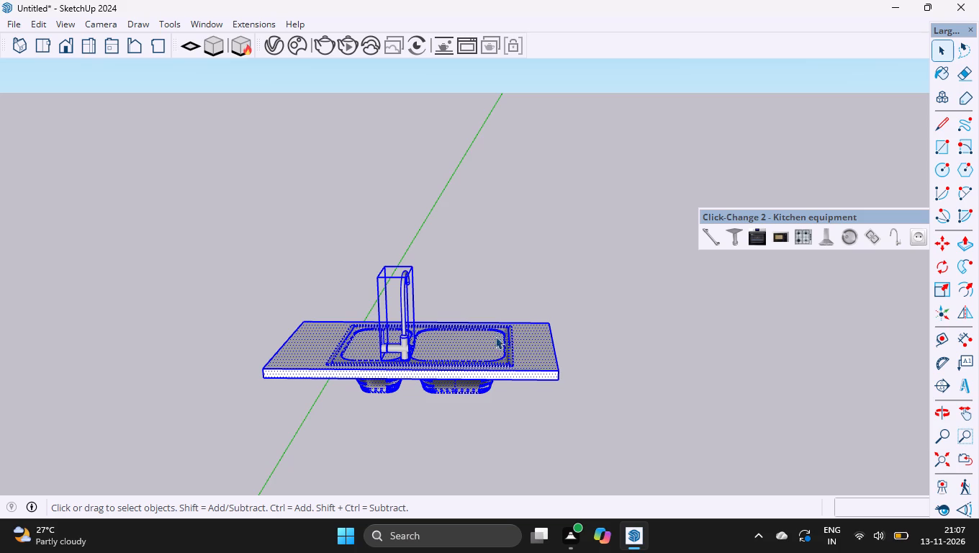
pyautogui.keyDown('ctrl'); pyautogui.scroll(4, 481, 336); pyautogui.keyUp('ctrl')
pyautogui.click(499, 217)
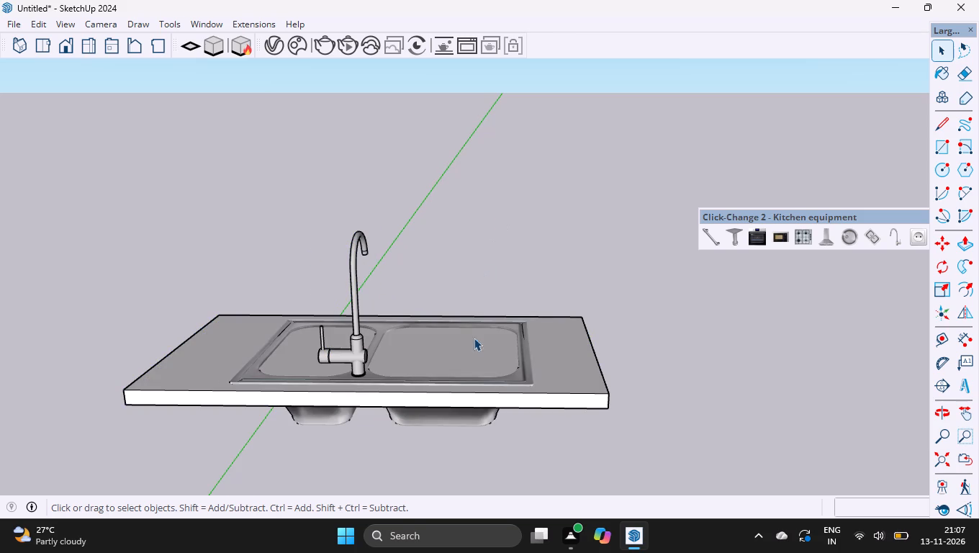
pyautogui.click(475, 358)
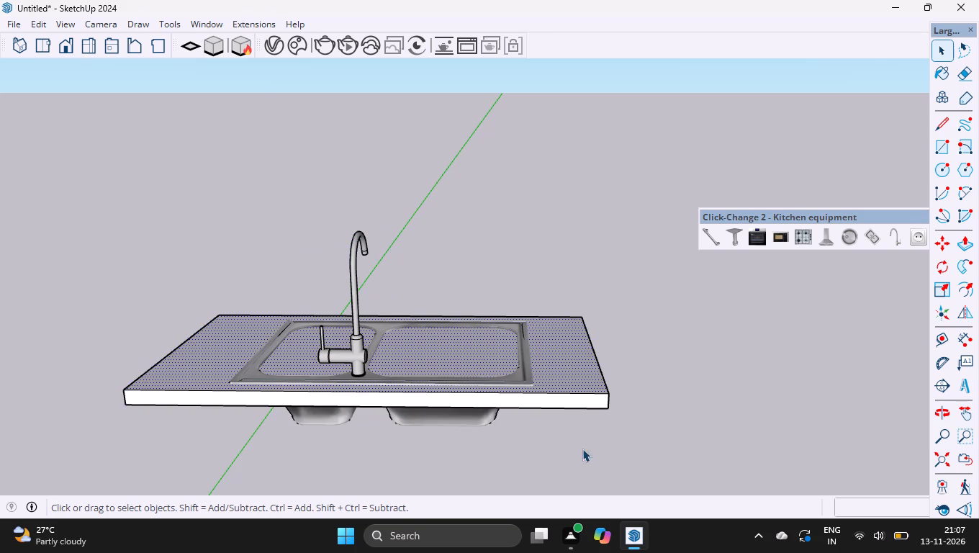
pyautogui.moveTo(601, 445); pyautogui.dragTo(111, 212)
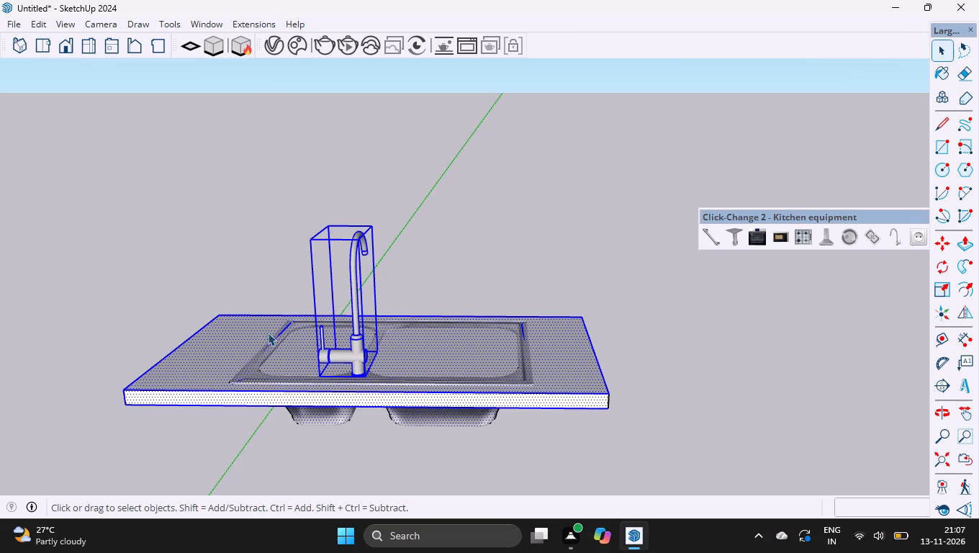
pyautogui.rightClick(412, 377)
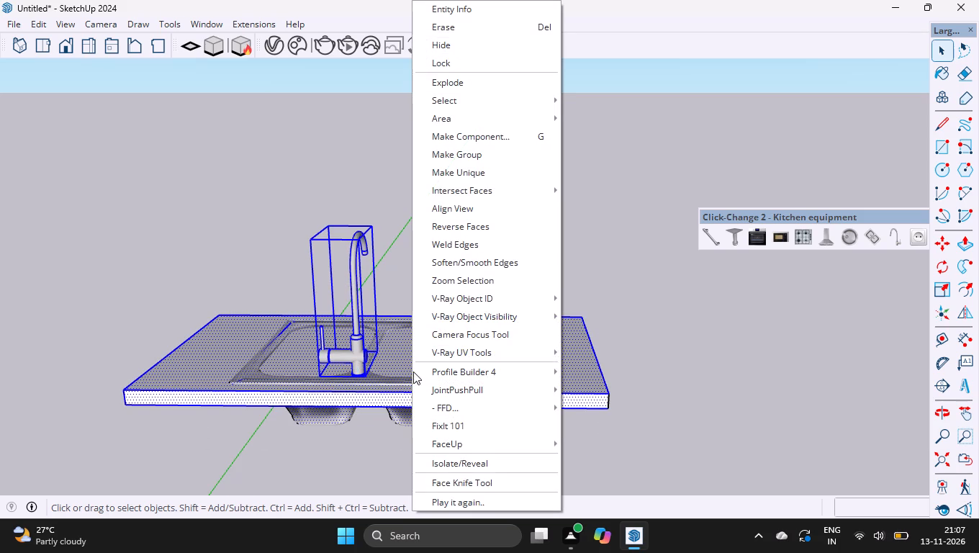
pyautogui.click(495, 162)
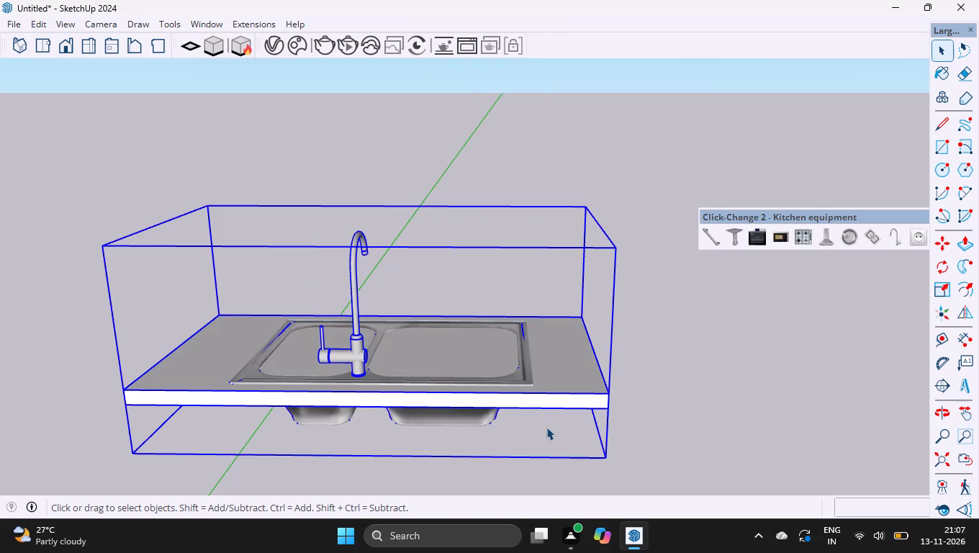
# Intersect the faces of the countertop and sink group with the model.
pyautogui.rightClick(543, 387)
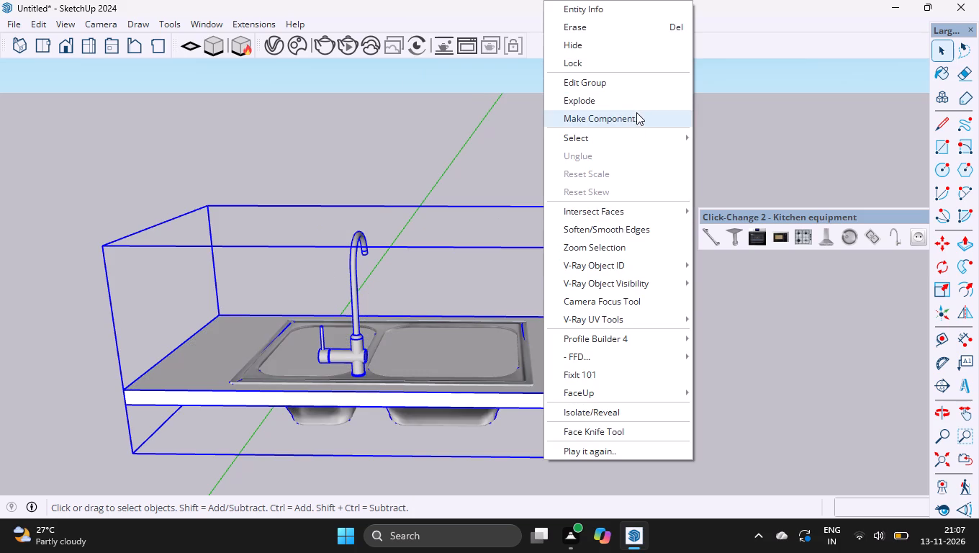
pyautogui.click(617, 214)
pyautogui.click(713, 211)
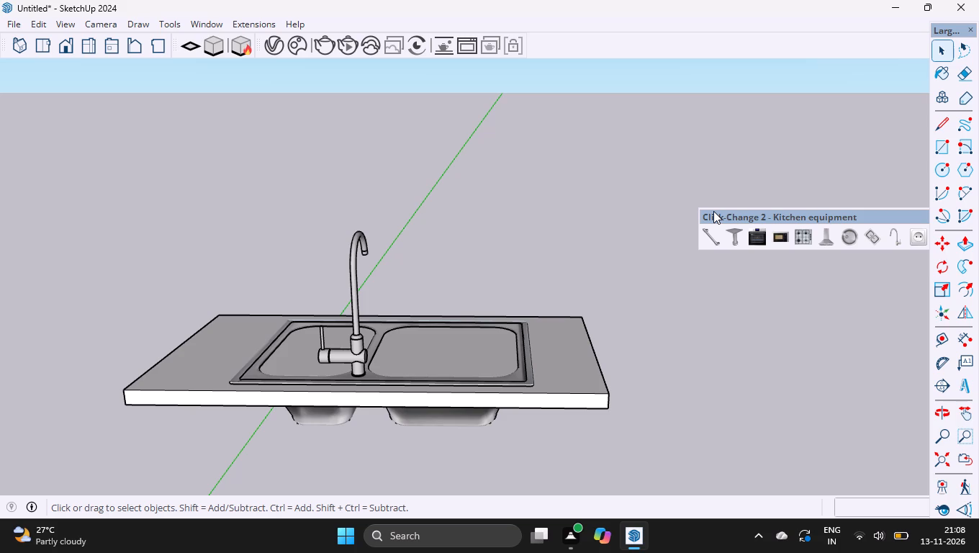
# Open the group to check the countertop's top face over the larger bowl, and leave the group.
pyautogui.doubleClick(477, 338)
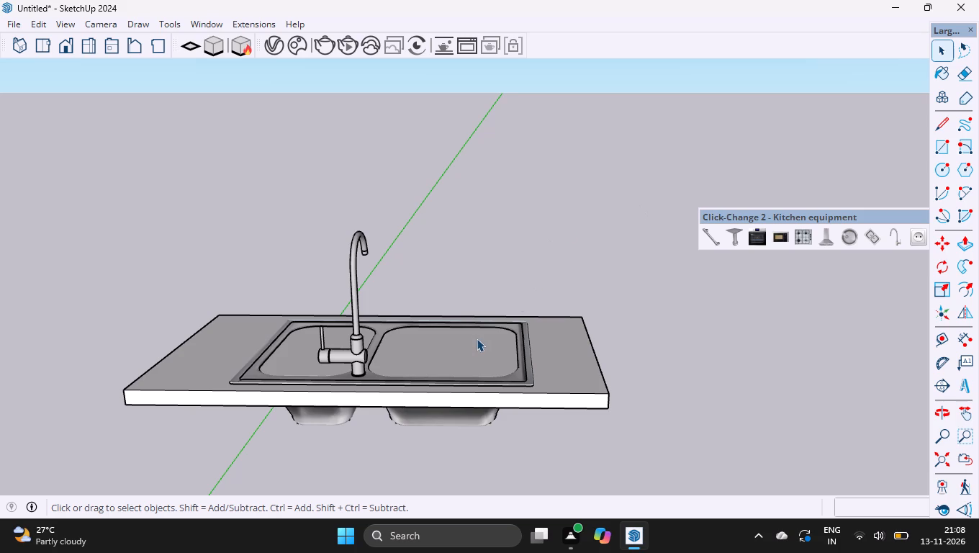
pyautogui.click(470, 346)
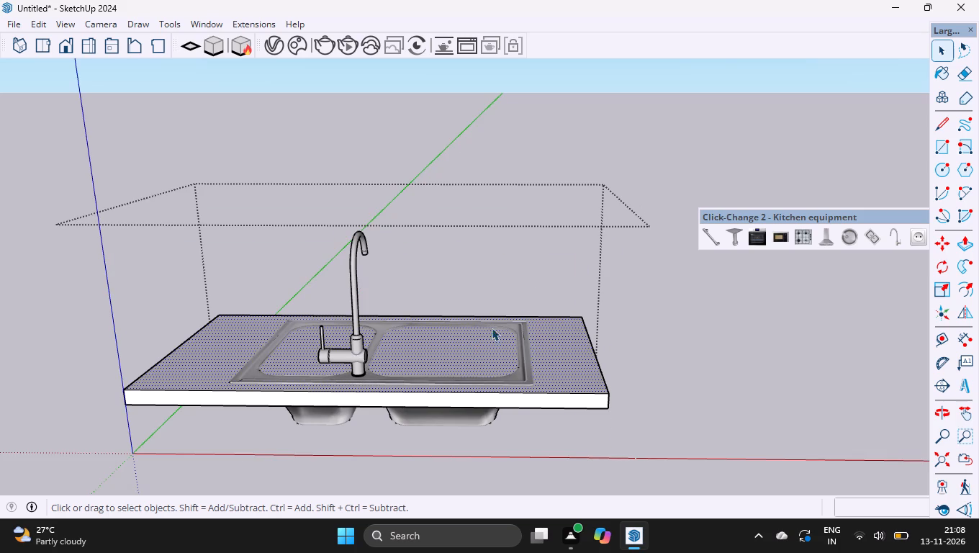
pyautogui.click(667, 329)
pyautogui.click(667, 329)
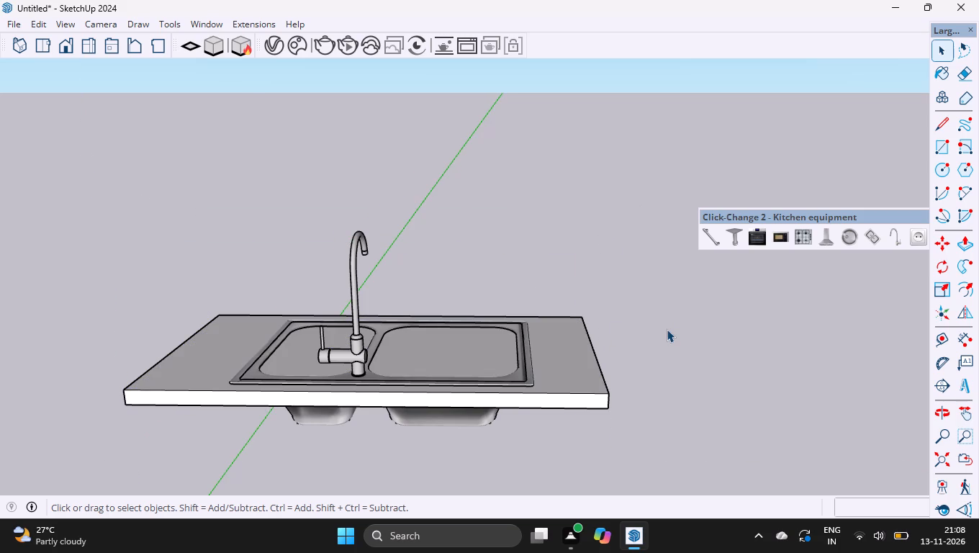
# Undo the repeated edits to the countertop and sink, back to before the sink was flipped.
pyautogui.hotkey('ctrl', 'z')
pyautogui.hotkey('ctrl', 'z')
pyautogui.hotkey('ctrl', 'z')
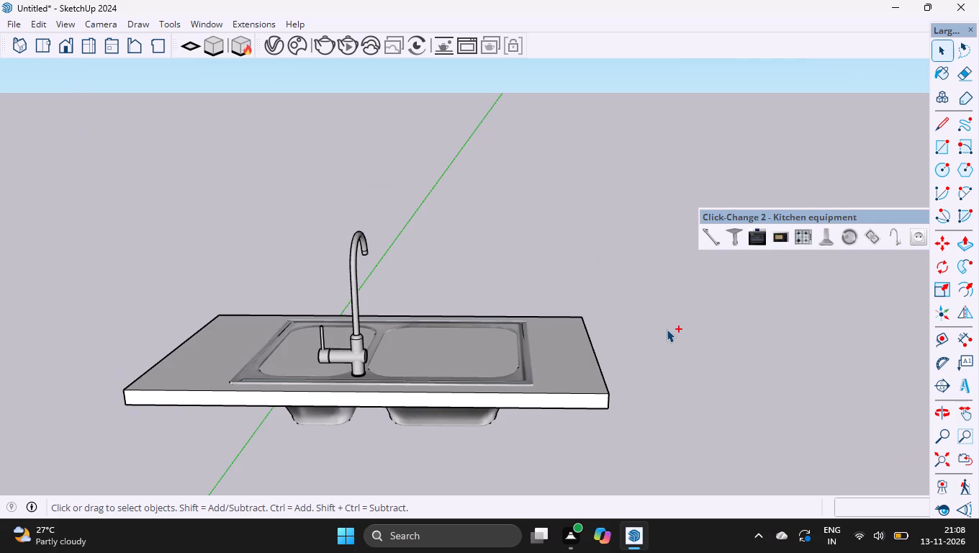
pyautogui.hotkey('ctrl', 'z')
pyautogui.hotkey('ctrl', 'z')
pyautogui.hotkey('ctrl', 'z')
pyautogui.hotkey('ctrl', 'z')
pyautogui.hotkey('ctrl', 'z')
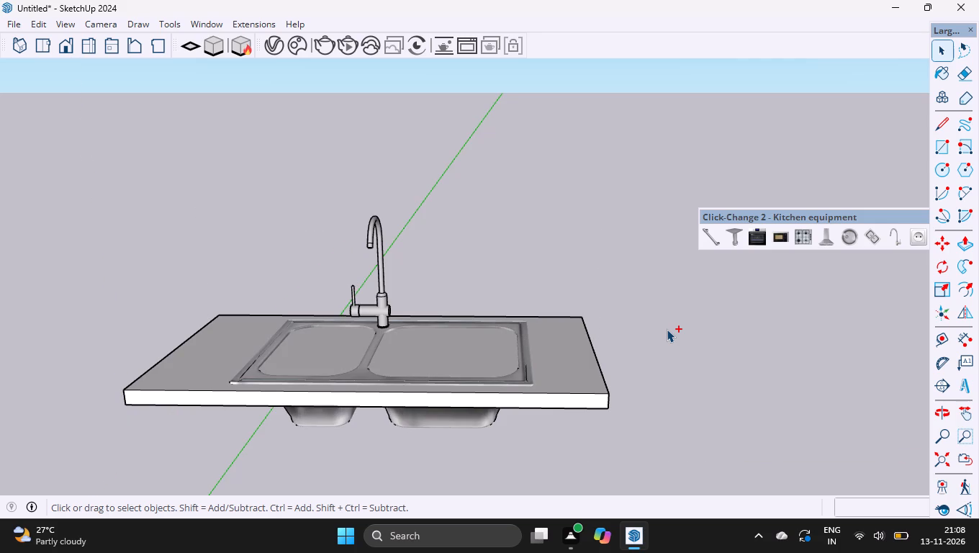
# Undo the sink's placement and the isolation of the countertop, back to the full kitchen.
pyautogui.hotkey('ctrl', 'z')
pyautogui.hotkey('ctrl', 'z')
pyautogui.hotkey('ctrl', 'z')
pyautogui.hotkey('ctrl', 'z')
pyautogui.hotkey('ctrl', 'z')
pyautogui.hotkey('ctrl', 'z')
pyautogui.hotkey('ctrl', 'z')
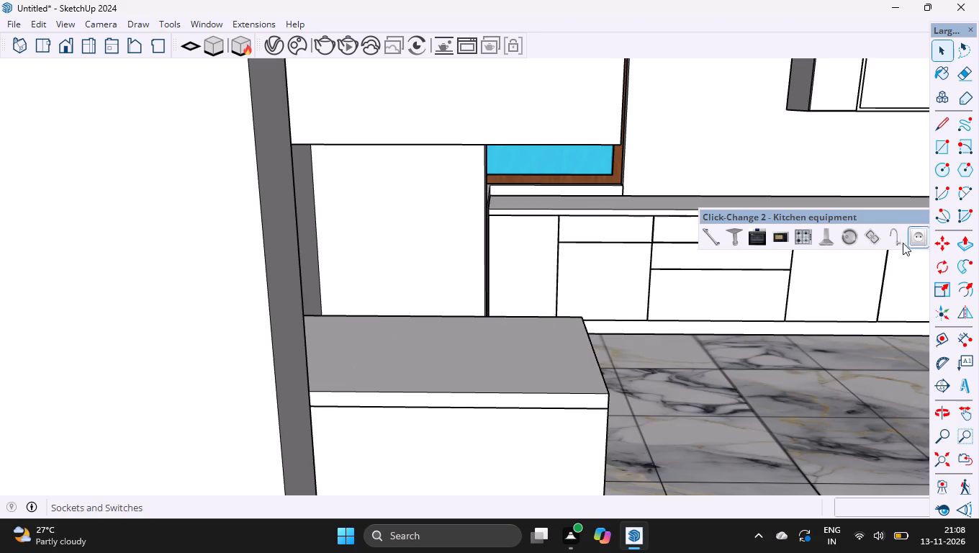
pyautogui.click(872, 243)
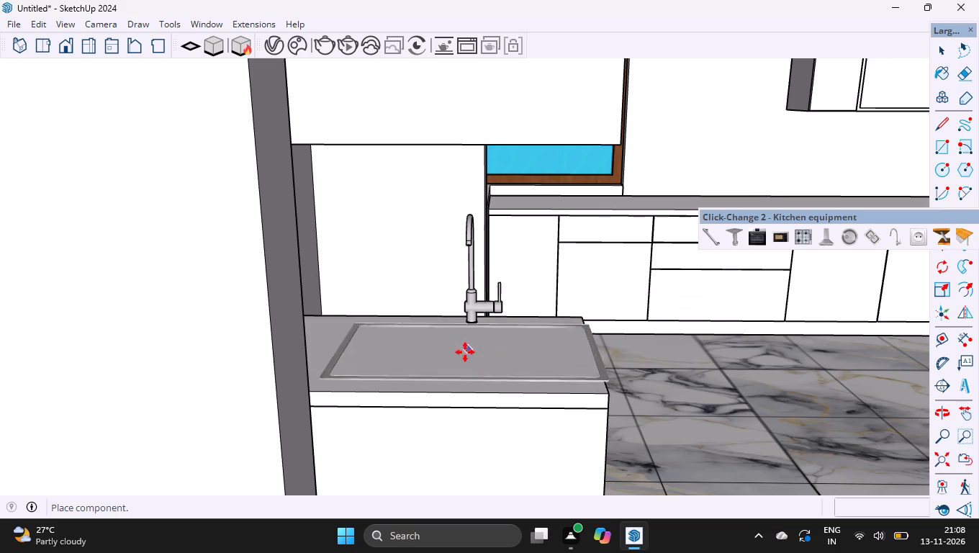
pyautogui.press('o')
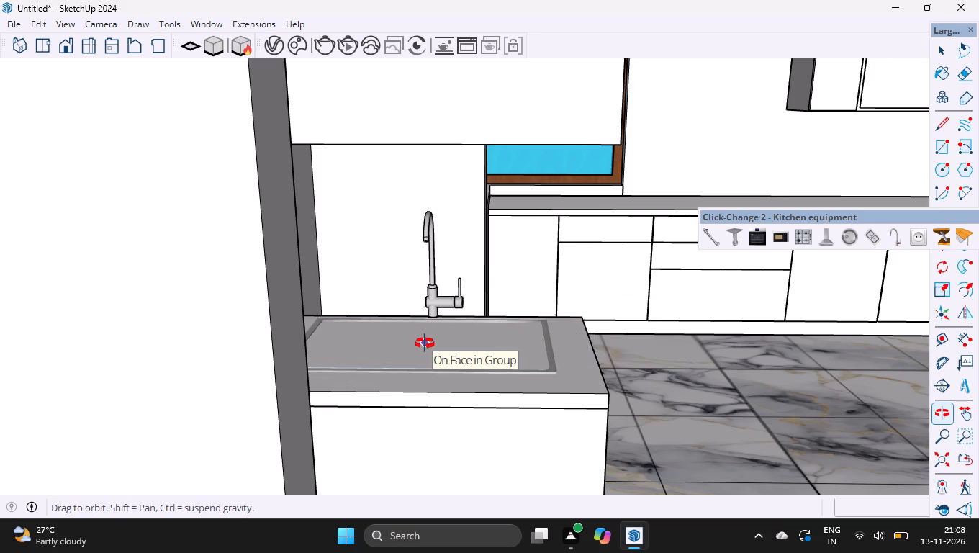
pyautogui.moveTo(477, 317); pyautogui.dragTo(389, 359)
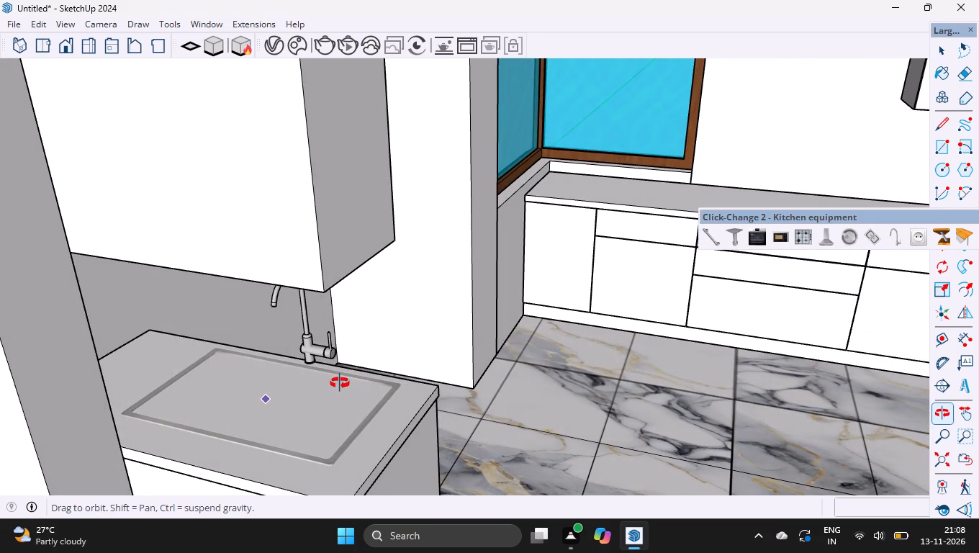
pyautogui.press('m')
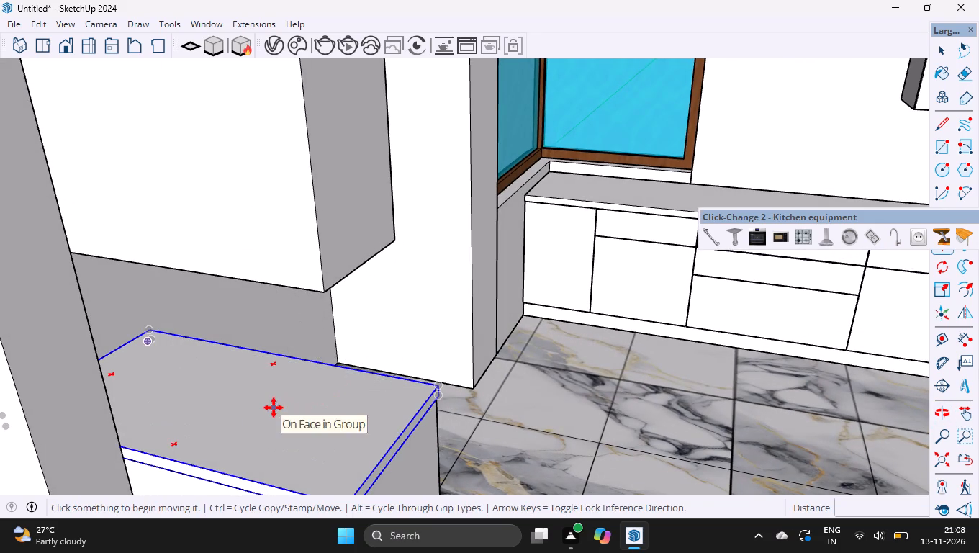
# Place the Click-Change 2 sink with its tap on the short countertop under the wall cabinet.
pyautogui.click(875, 233)
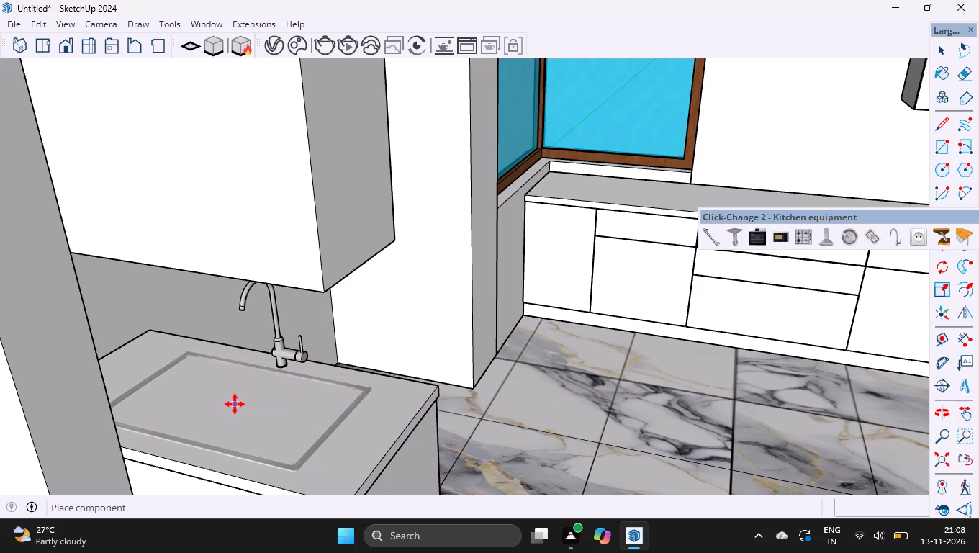
pyautogui.click(235, 404)
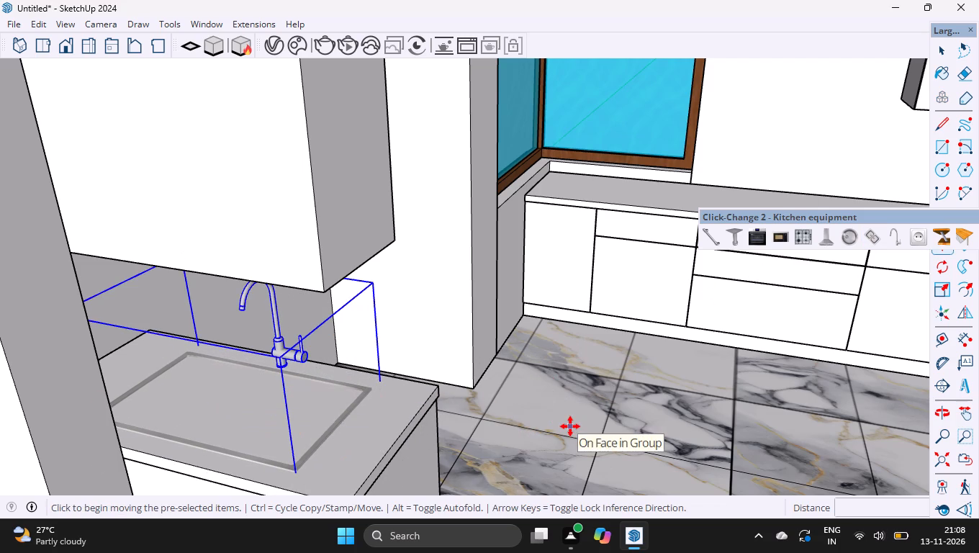
# Copy the sink upward by its base corner and lower the copy vertically about 7 5/16 in to the countertop's top corner.
pyautogui.keyDown('ctrl'); pyautogui.scroll(-3, 379, 343); pyautogui.keyUp('ctrl')
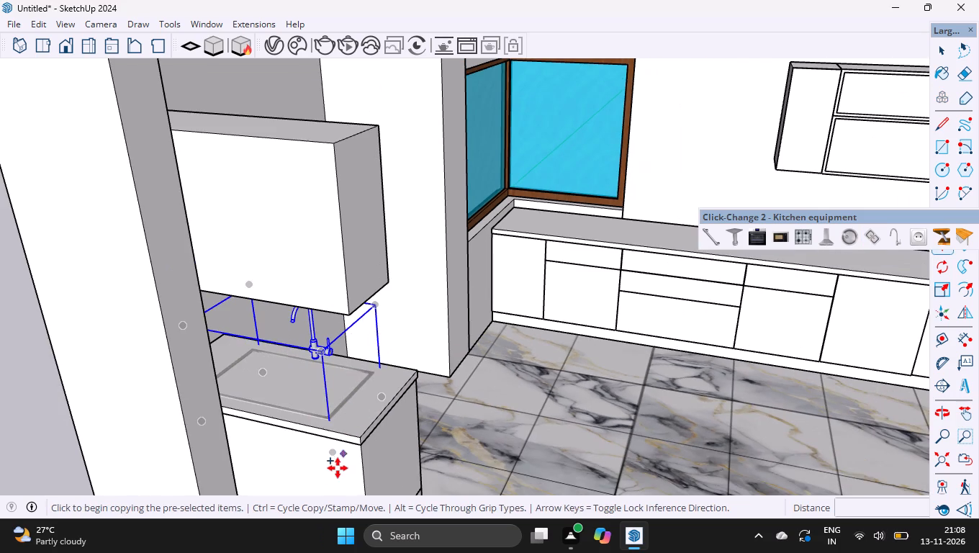
pyautogui.click(332, 453)
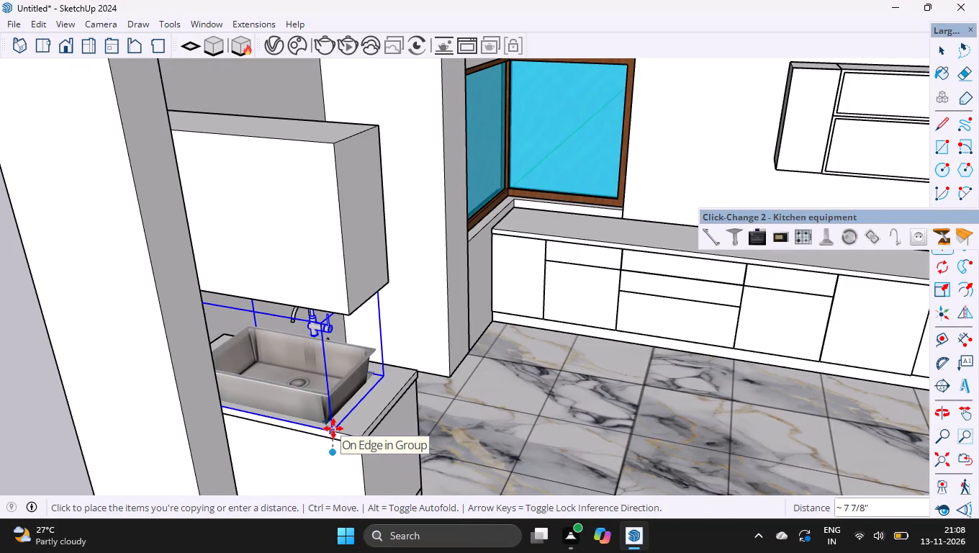
pyautogui.click(333, 428)
pyautogui.keyDown('ctrl'); pyautogui.scroll(5, 328, 405); pyautogui.keyUp('ctrl')
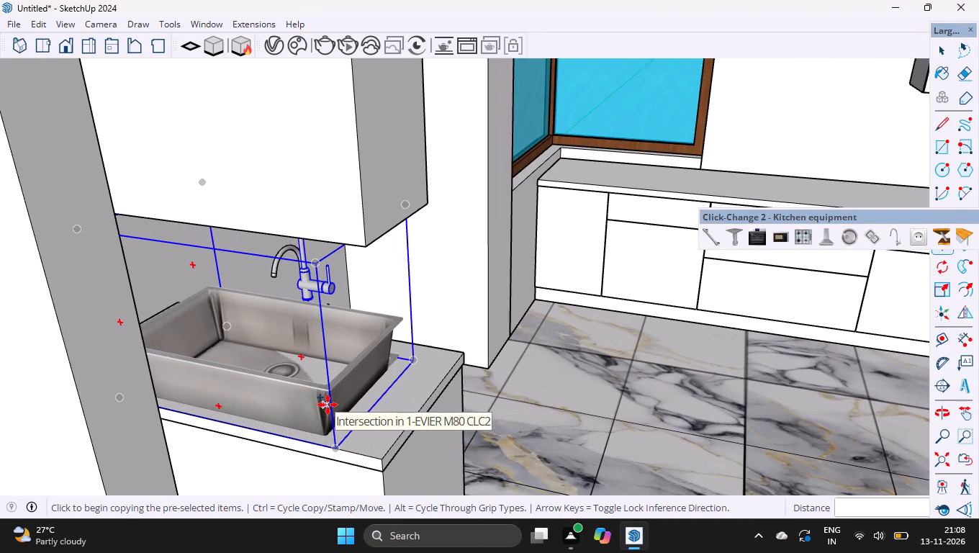
pyautogui.click(330, 390)
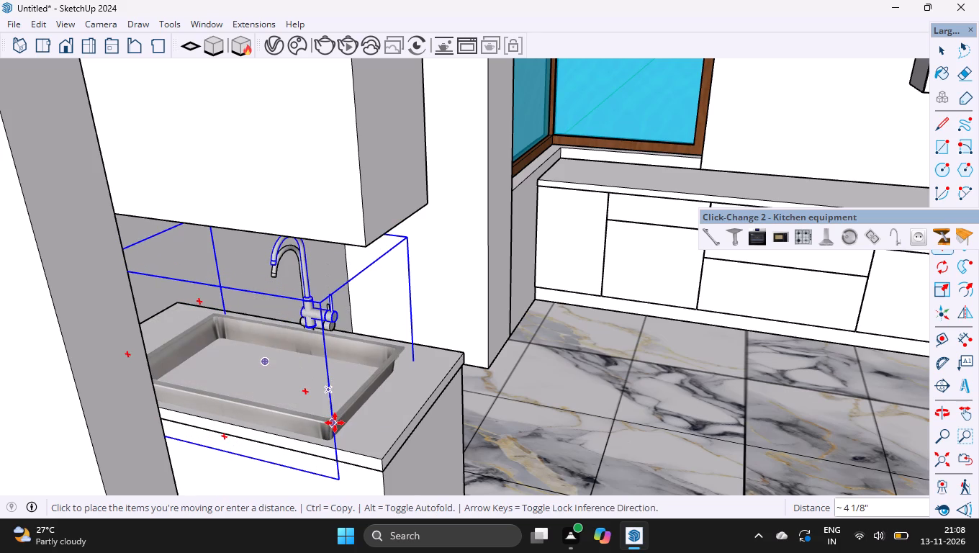
pyautogui.press('Up')
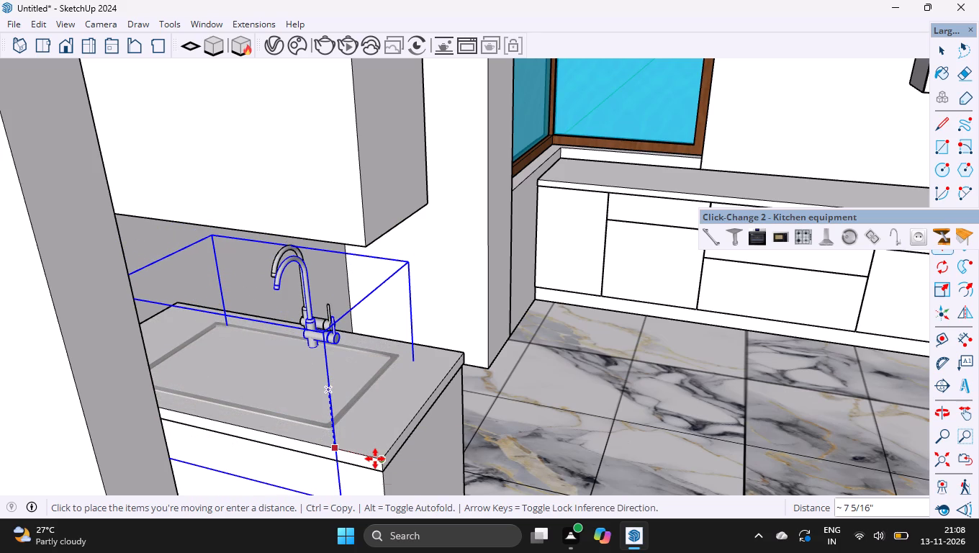
pyautogui.click(375, 459)
# Delete the original sink, keeping only the copy.
pyautogui.press('space')
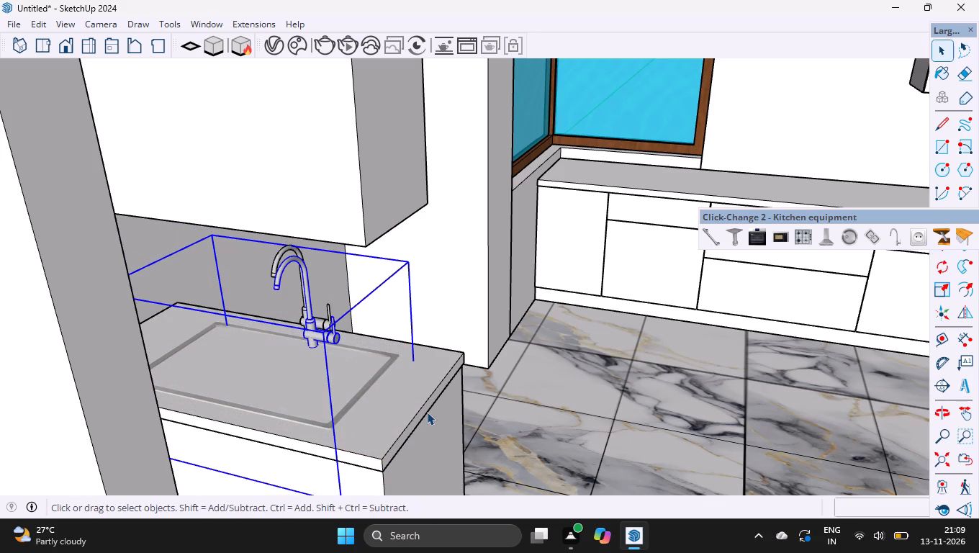
pyautogui.click(276, 266)
pyautogui.press('Delete')
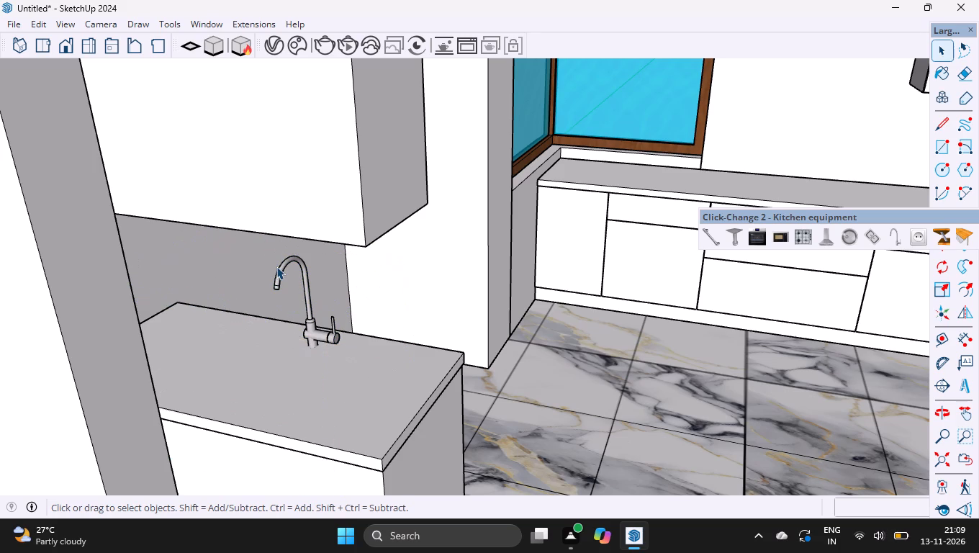
pyautogui.click(276, 266)
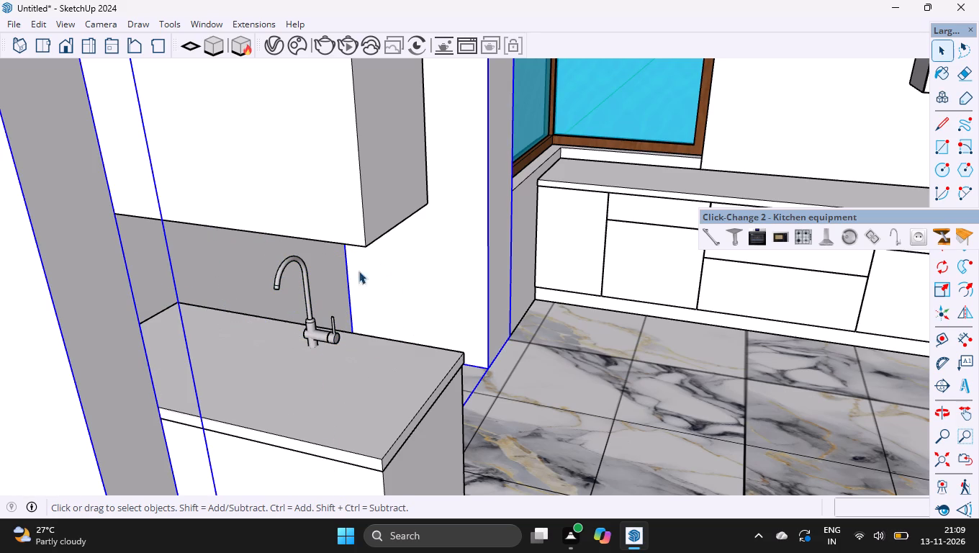
# Move the remaining sink vertically up about 5 3/4 in, aligning its base corner with the countertop's lower edge.
pyautogui.click(322, 340)
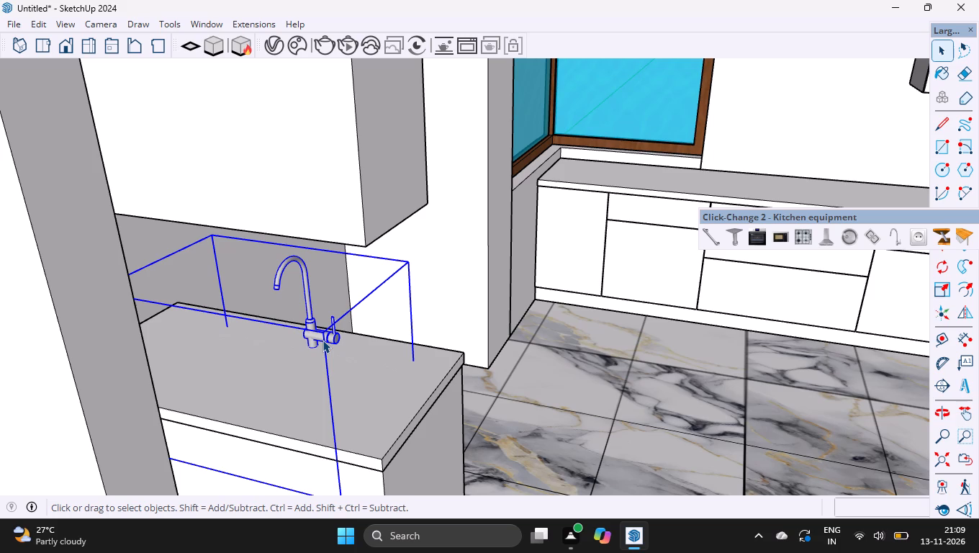
pyautogui.keyDown('ctrl'); pyautogui.scroll(-3, 342, 307); pyautogui.keyUp('ctrl')
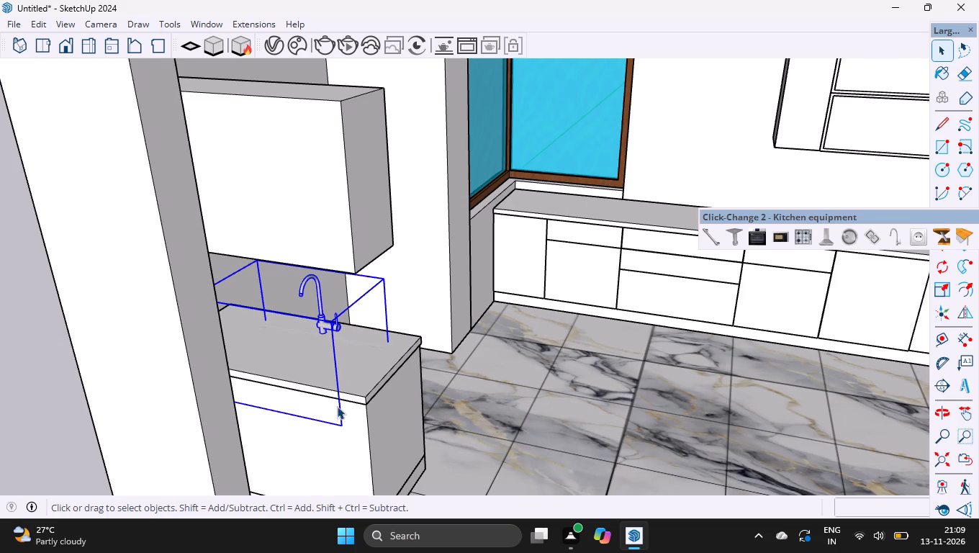
pyautogui.keyDown('ctrl'); pyautogui.scroll(4, 335, 412); pyautogui.keyUp('ctrl')
pyautogui.press('m')
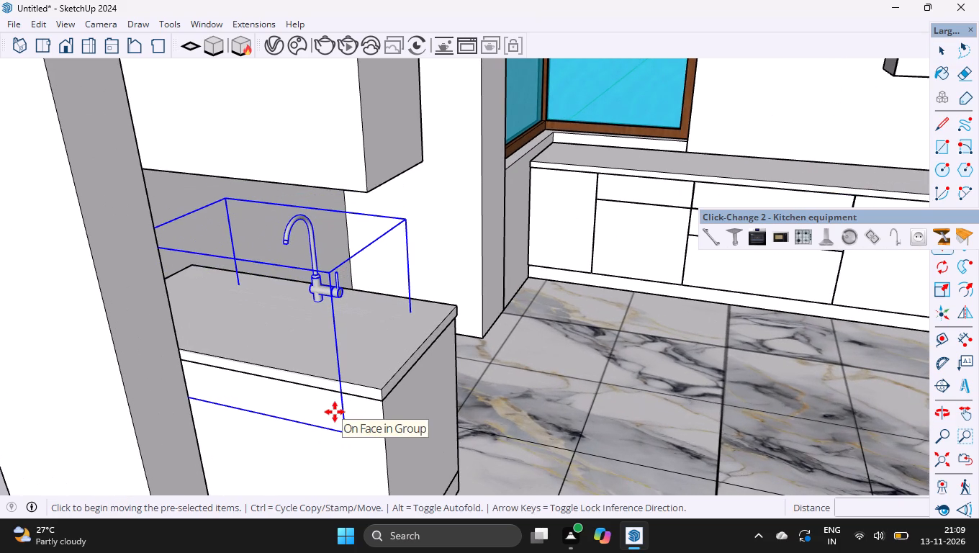
pyautogui.click(345, 436)
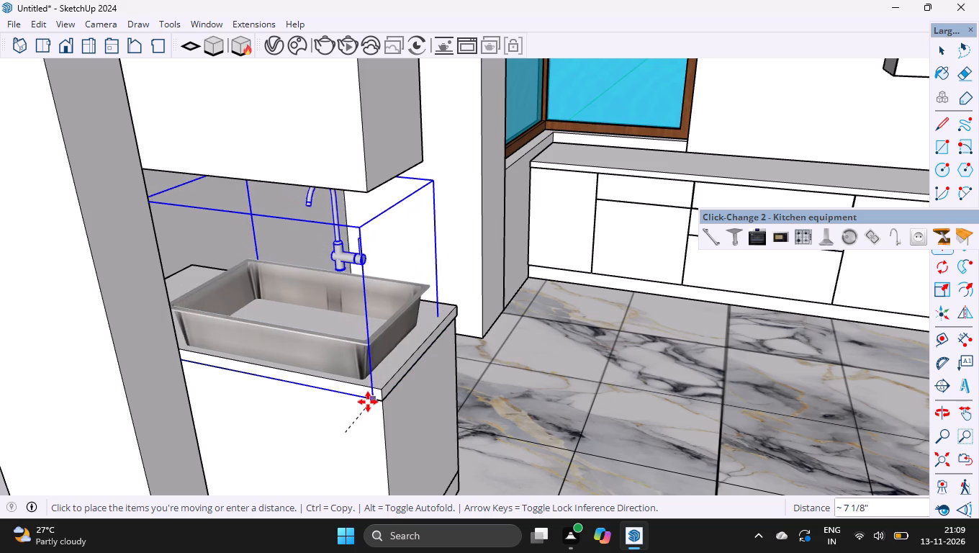
pyautogui.press('Up')
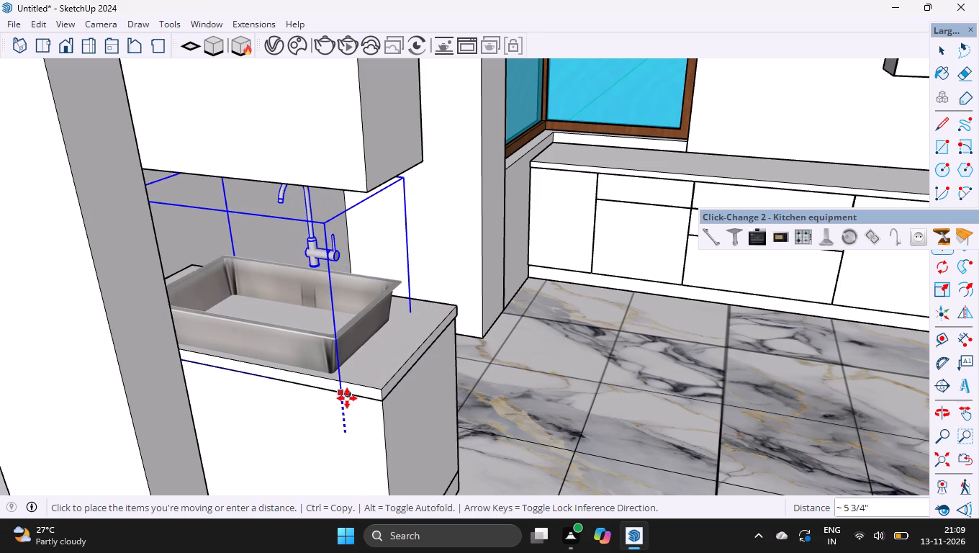
pyautogui.click(380, 402)
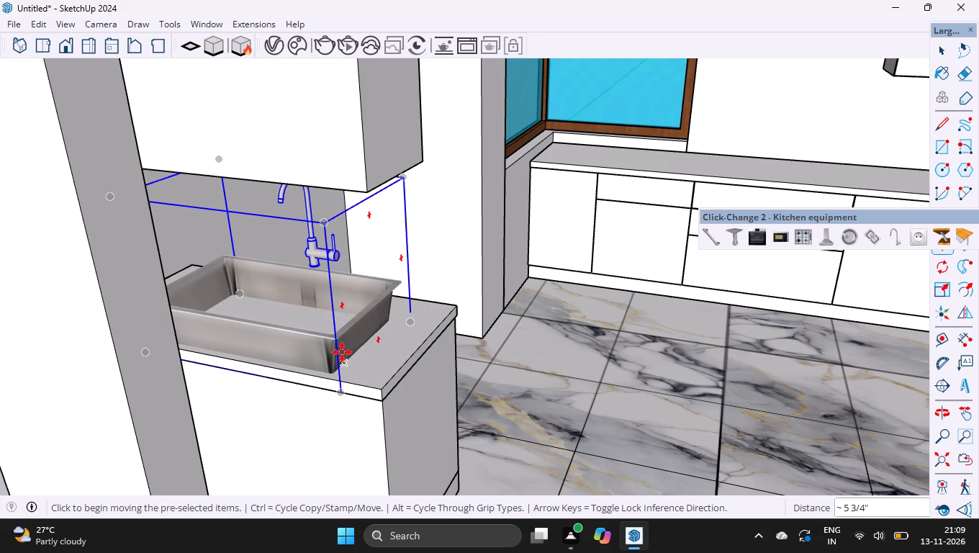
# Move the sink vertically down by its rim corner, aligning it with the countertop's top corner.
pyautogui.moveTo(339, 341); pyautogui.dragTo(340, 356)
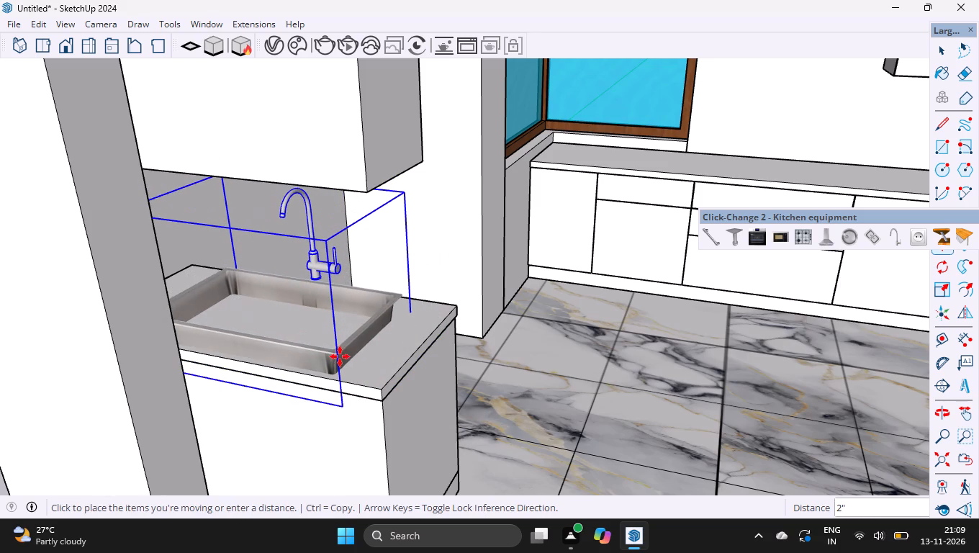
pyautogui.moveTo(340, 356); pyautogui.dragTo(356, 382)
pyautogui.press('Up')
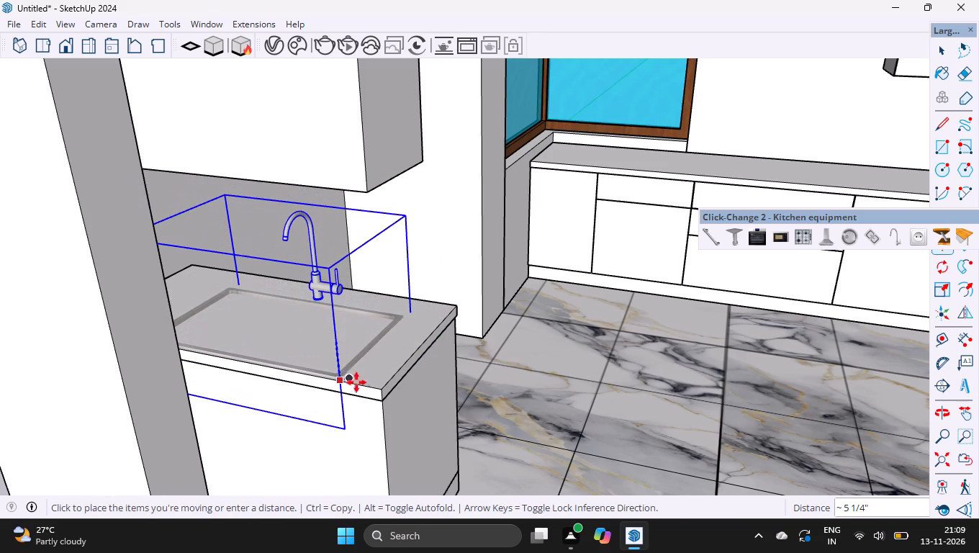
pyautogui.moveTo(356, 382); pyautogui.dragTo(382, 389)
pyautogui.click(382, 389)
pyautogui.keyDown('ctrl'); pyautogui.scroll(3, 325, 369); pyautogui.keyUp('ctrl')
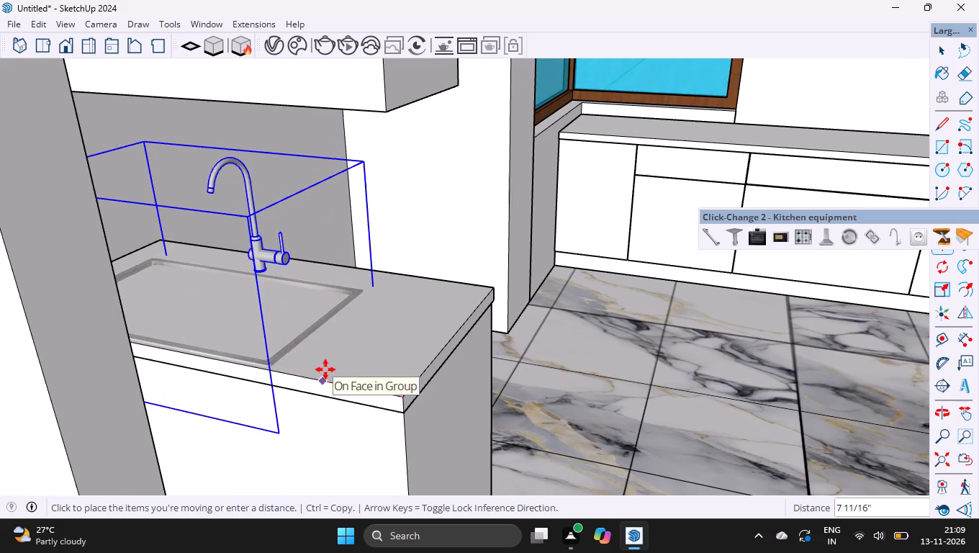
pyautogui.press('space')
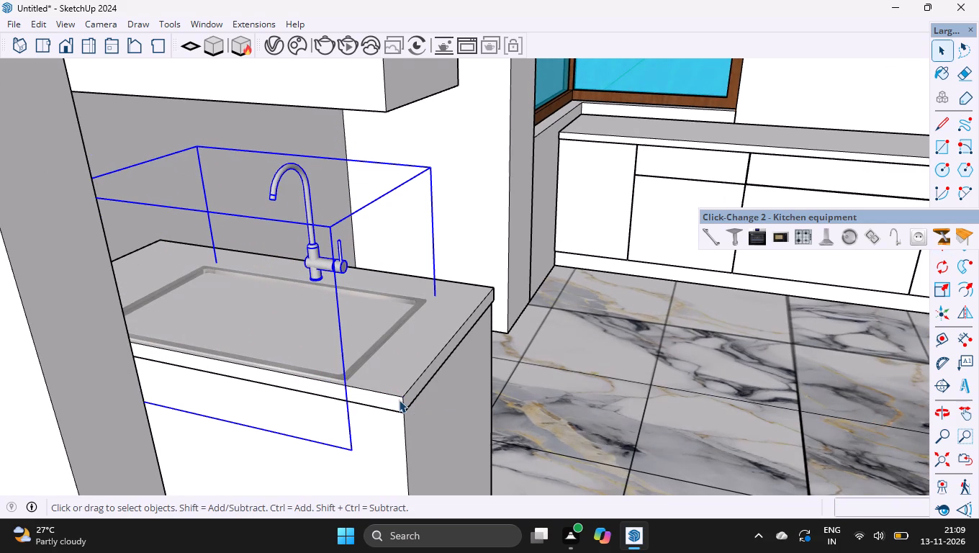
# Lower the sink vertically about 1/4 in by its rim's underside so the rim sits on the countertop surface.
pyautogui.keyDown('ctrl'); pyautogui.scroll(3, 399, 400); pyautogui.keyUp('ctrl')
pyautogui.keyDown('ctrl'); pyautogui.scroll(5, 325, 361); pyautogui.keyUp('ctrl')
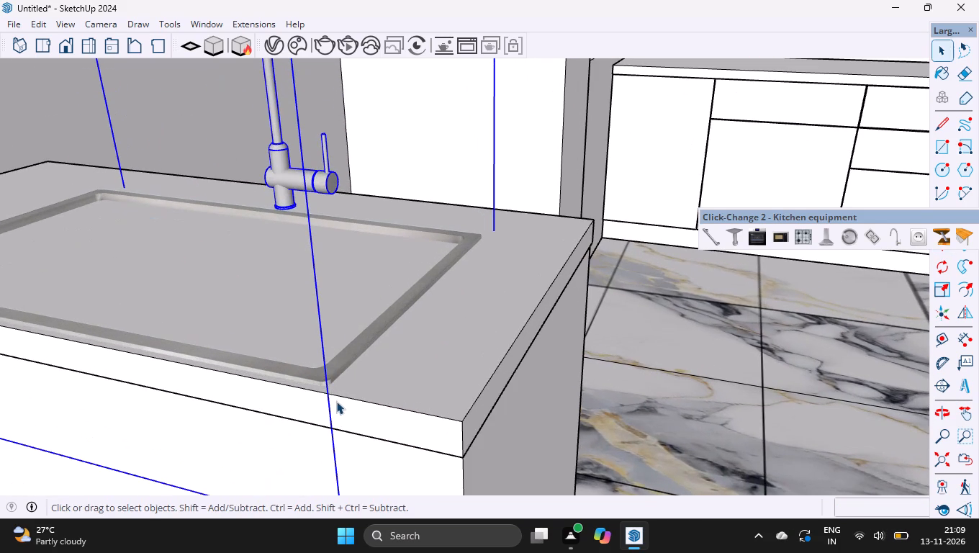
pyautogui.keyDown('ctrl'); pyautogui.scroll(14, 321, 388); pyautogui.keyUp('ctrl')
pyautogui.keyDown('ctrl'); pyautogui.scroll(8, 321, 388); pyautogui.keyUp('ctrl')
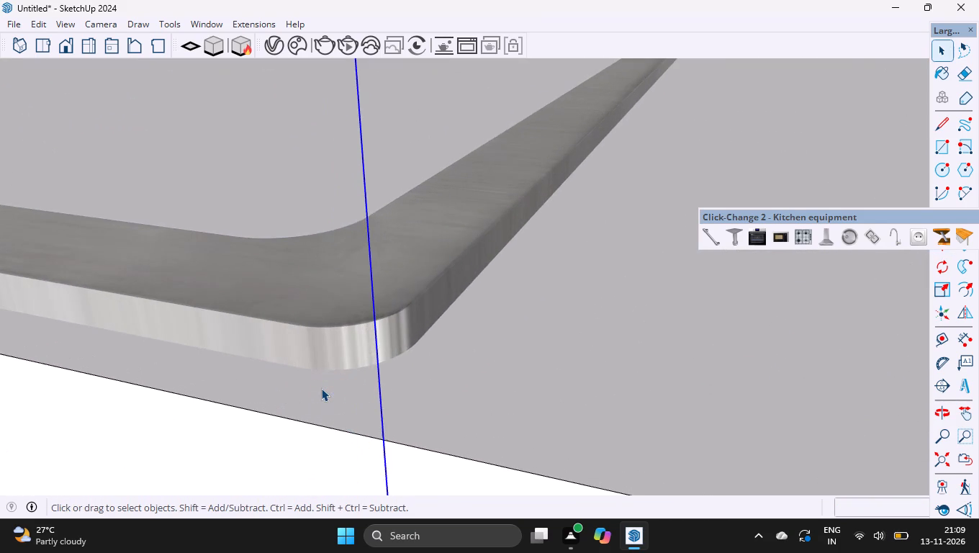
pyautogui.press('m')
pyautogui.click(342, 364)
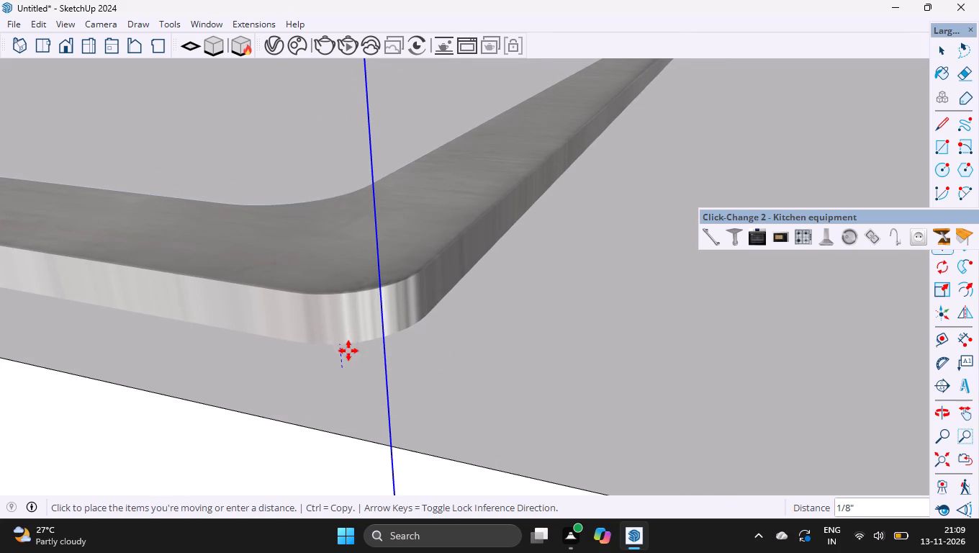
pyautogui.press('Up')
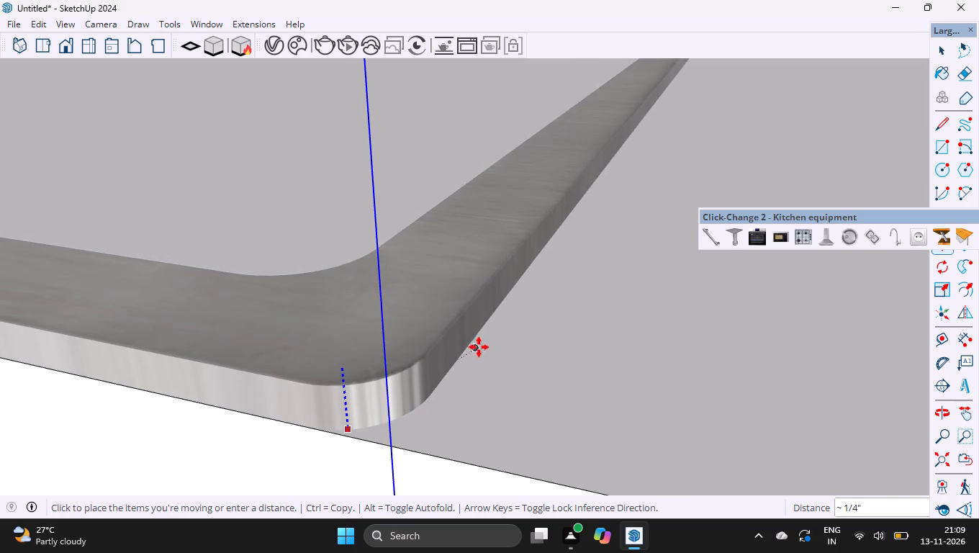
pyautogui.click(542, 346)
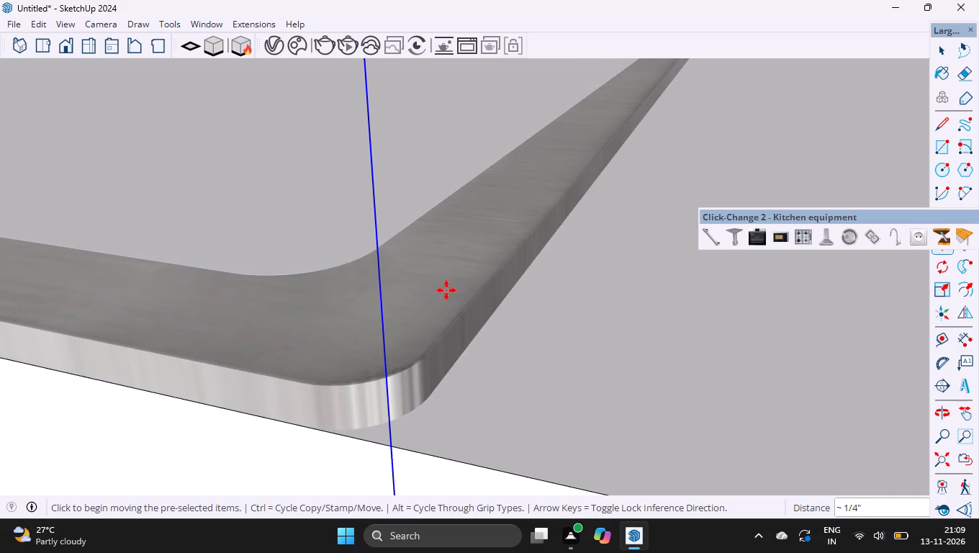
# Move the sink vertically up about 5 1/2 in by its base corner to the countertop's lower front corner.
pyautogui.keyDown('ctrl'); pyautogui.scroll(-10, 444, 289); pyautogui.keyUp('ctrl')
pyautogui.scroll(1, 444, 289)
pyautogui.scroll(-7, 444, 289)
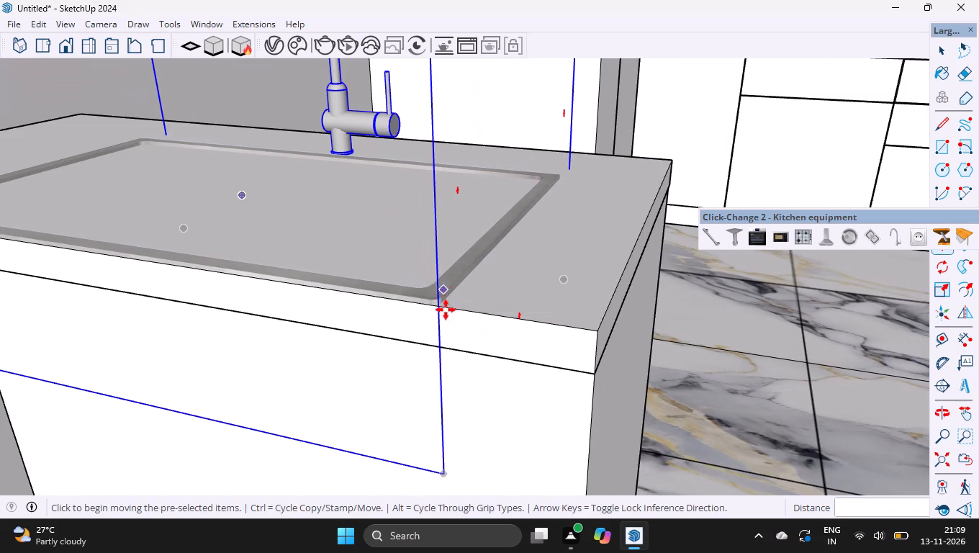
pyautogui.click(444, 472)
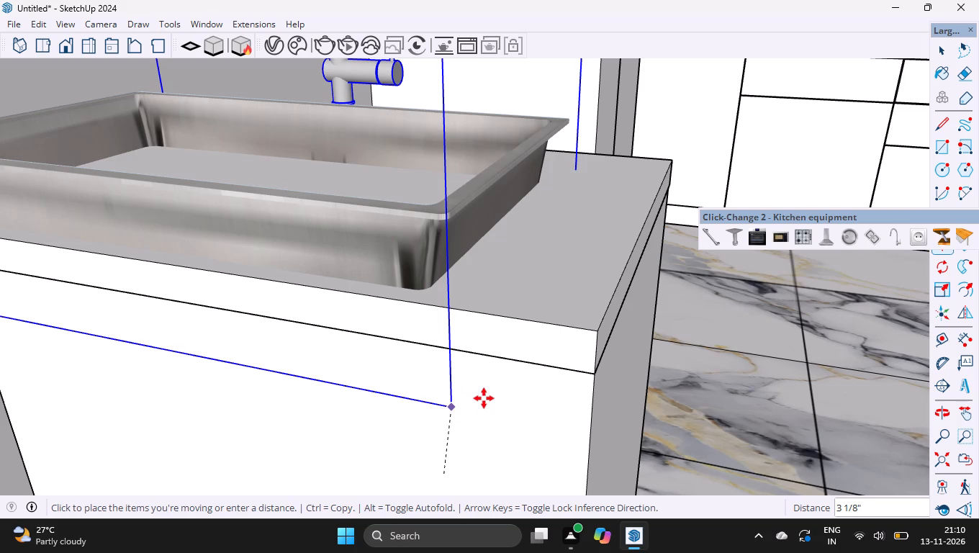
pyautogui.press('Up')
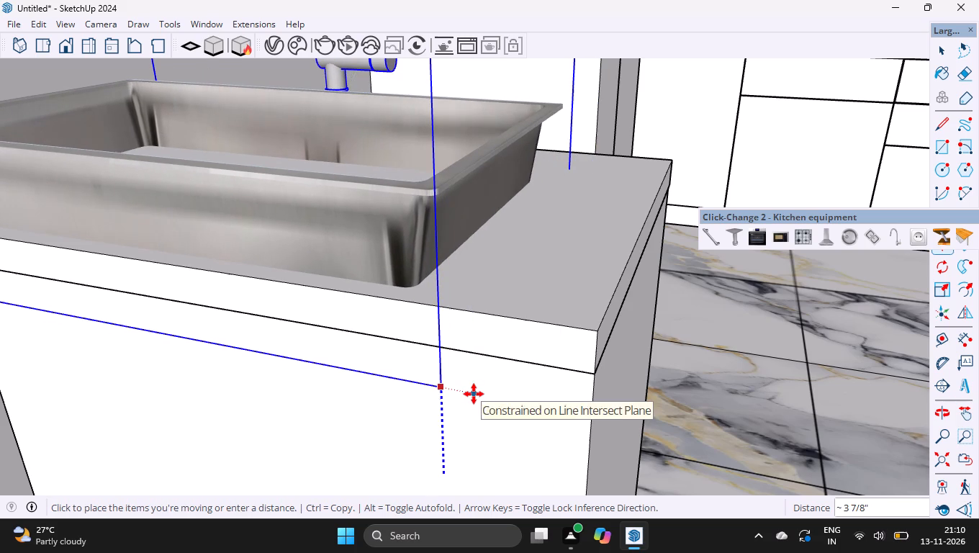
pyautogui.click(598, 377)
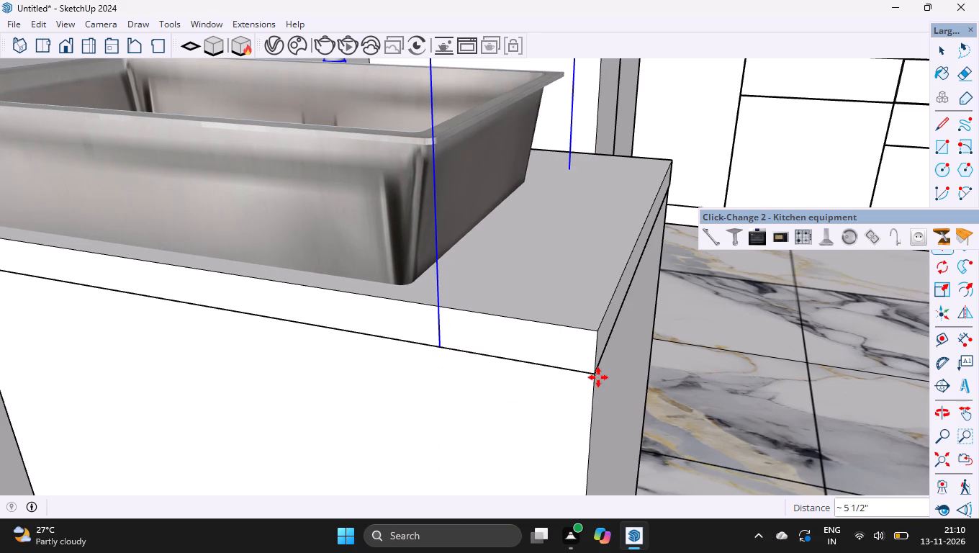
# Move the sink vertically down about 5 9/16 in by its rim corner to the countertop's top front corner level.
pyautogui.click(436, 143)
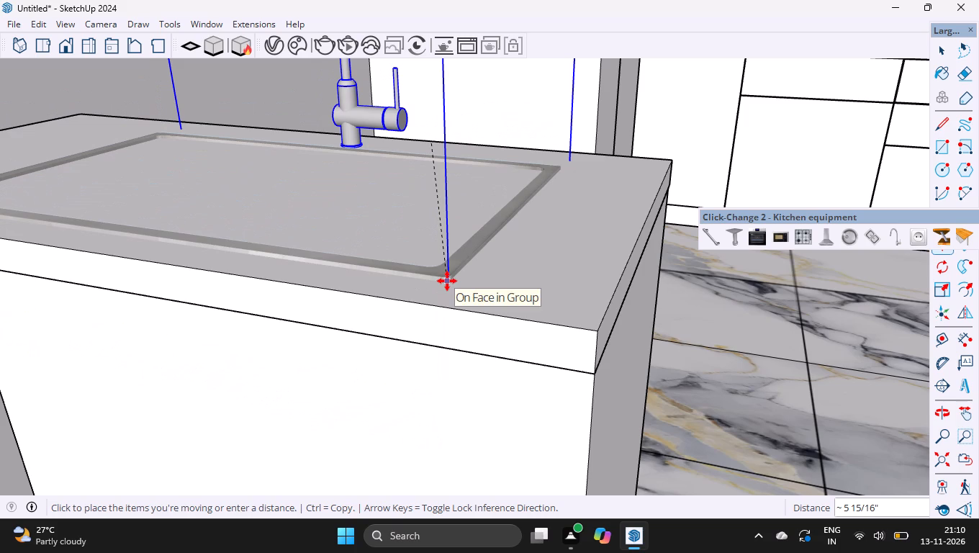
pyautogui.press('Up')
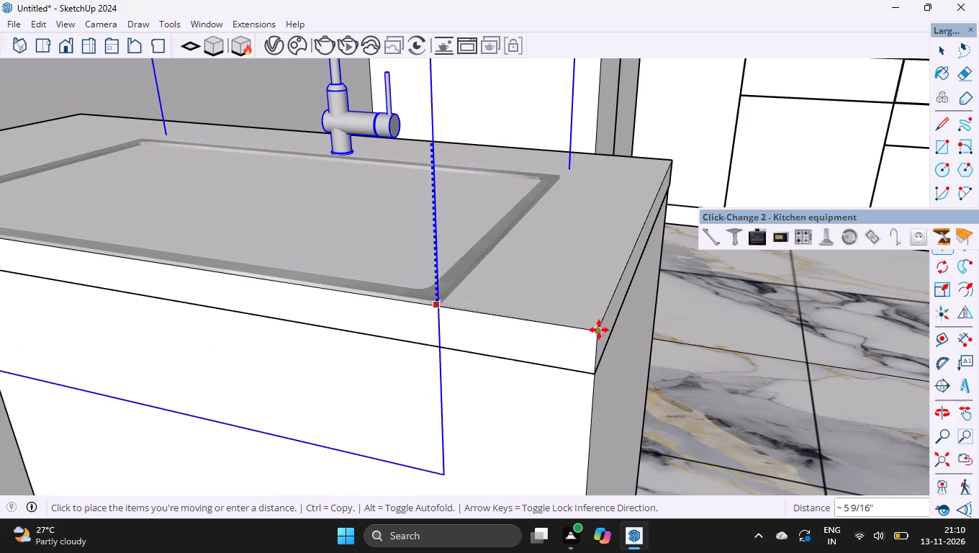
pyautogui.click(599, 329)
# Shift the sink along the green axis a little over 2 in, away from the countertop's front edge.
pyautogui.click(437, 277)
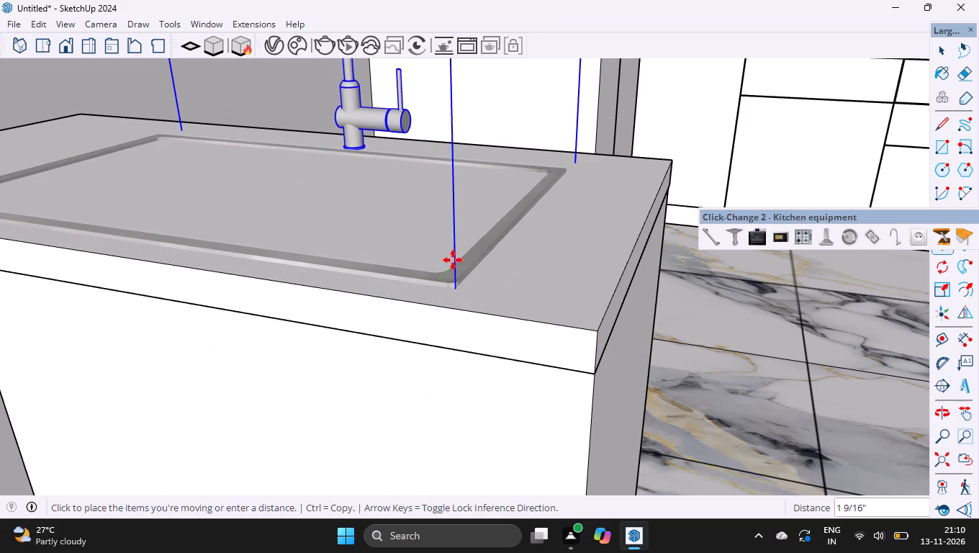
pyautogui.press('Left')
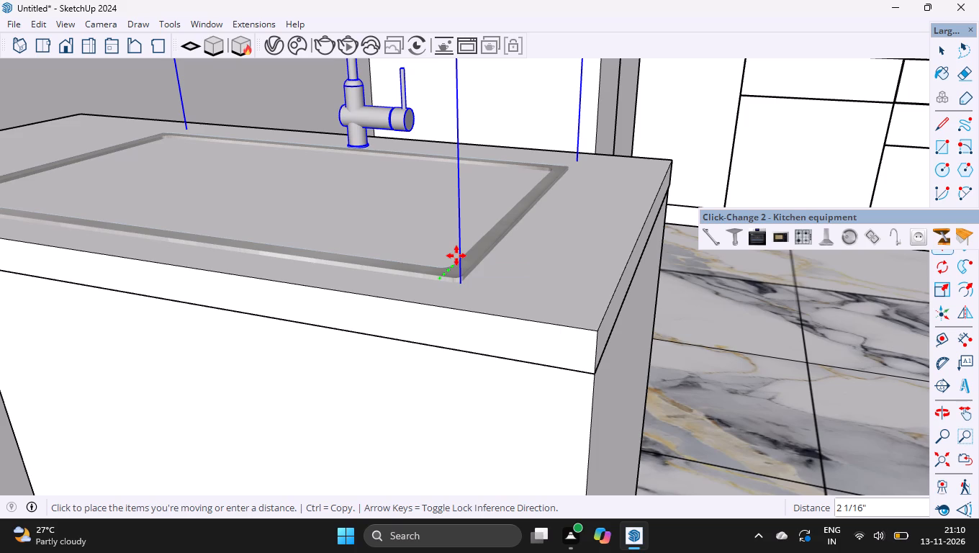
pyautogui.click(459, 250)
pyautogui.press('space')
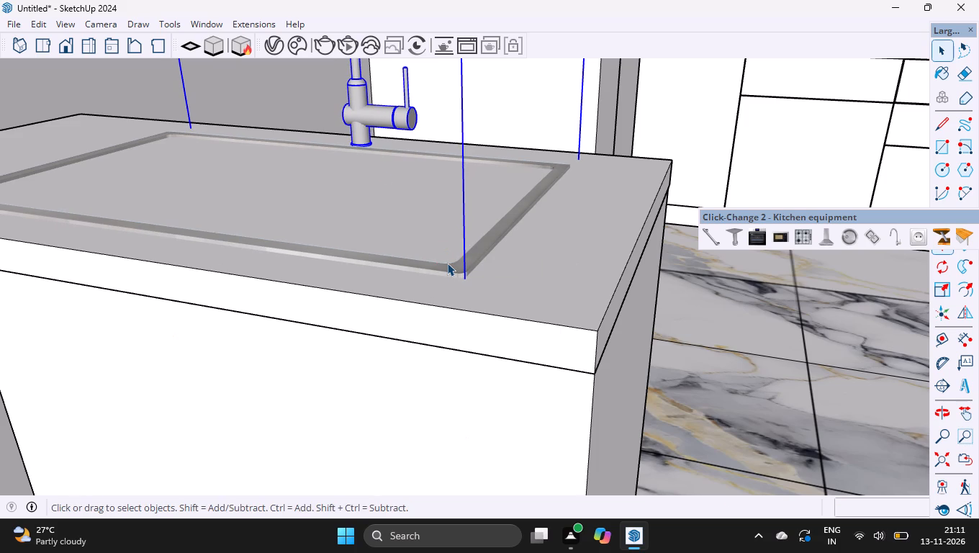
# Add the countertop to the selected sink and isolate both from the rest of the kitchen.
pyautogui.keyDown('ctrl'); pyautogui.click(508, 321); pyautogui.keyUp('ctrl')
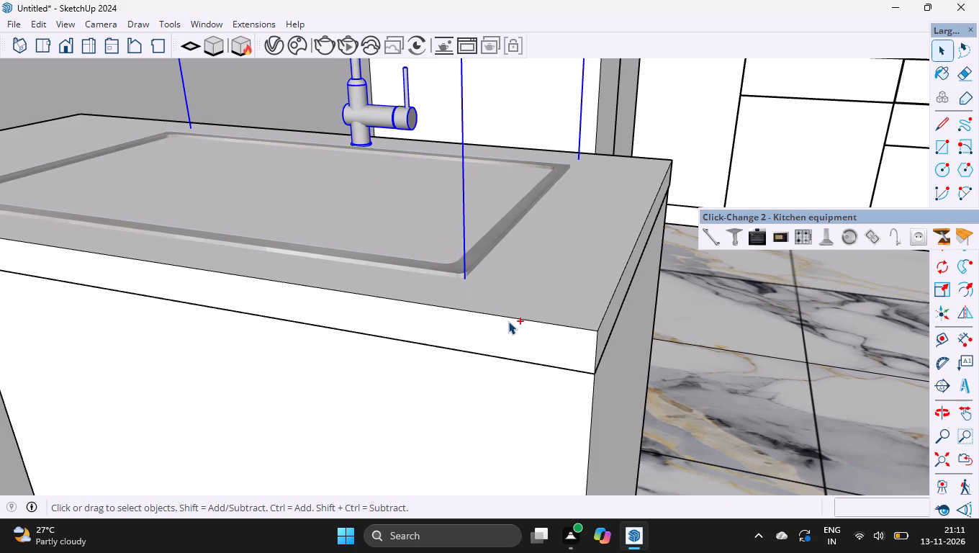
pyautogui.rightClick(508, 321)
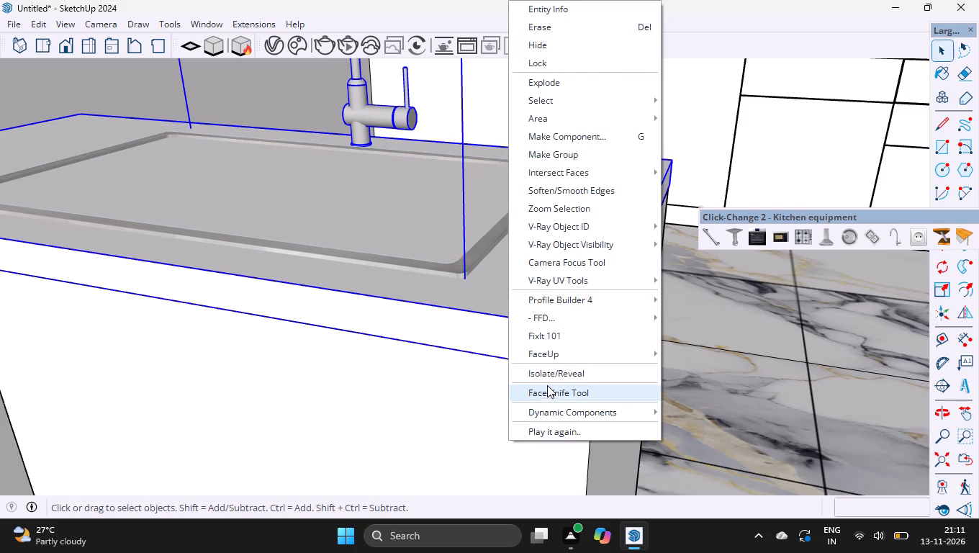
pyautogui.click(548, 377)
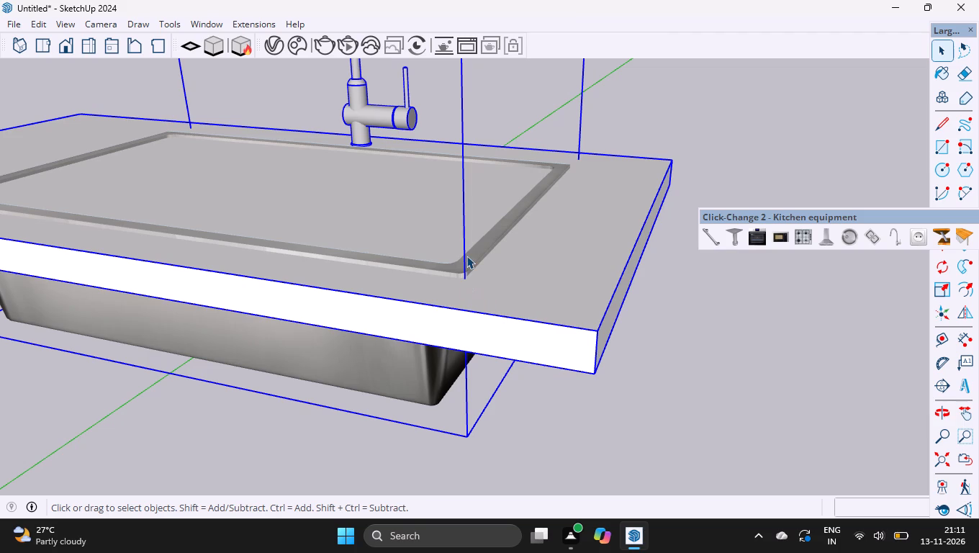
# Intersect the faces of the selected countertop and sink with the model.
pyautogui.keyDown('ctrl'); pyautogui.scroll(-5, 525, 350); pyautogui.keyUp('ctrl')
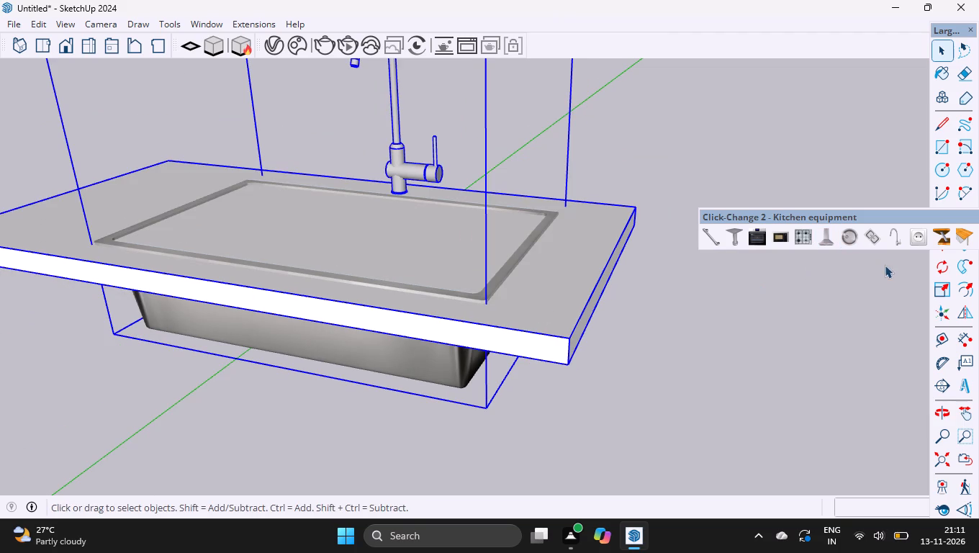
pyautogui.rightClick(587, 293)
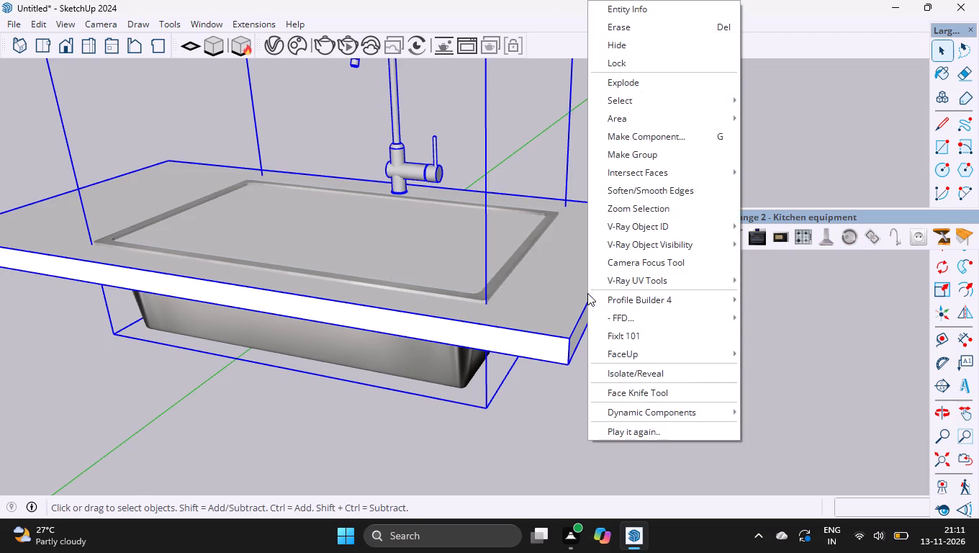
pyautogui.click(662, 167)
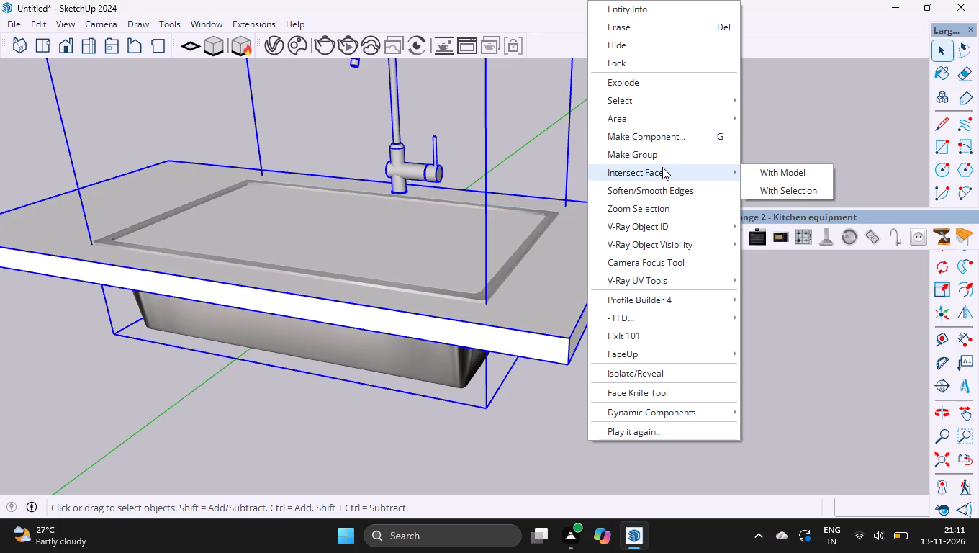
pyautogui.click(766, 174)
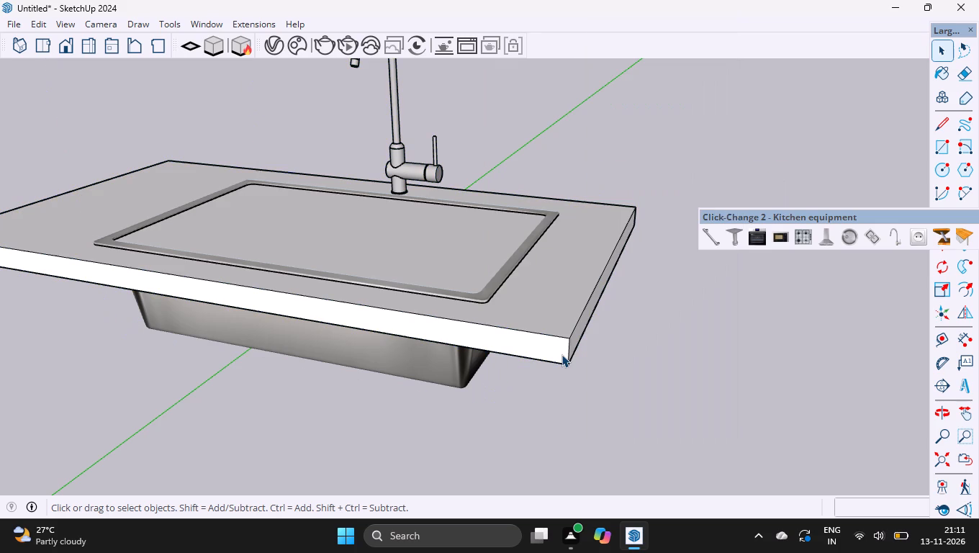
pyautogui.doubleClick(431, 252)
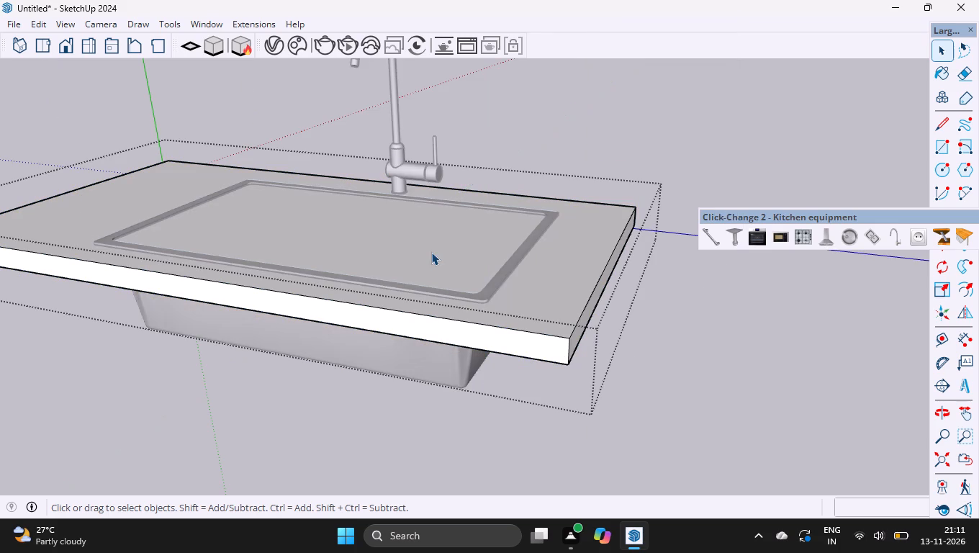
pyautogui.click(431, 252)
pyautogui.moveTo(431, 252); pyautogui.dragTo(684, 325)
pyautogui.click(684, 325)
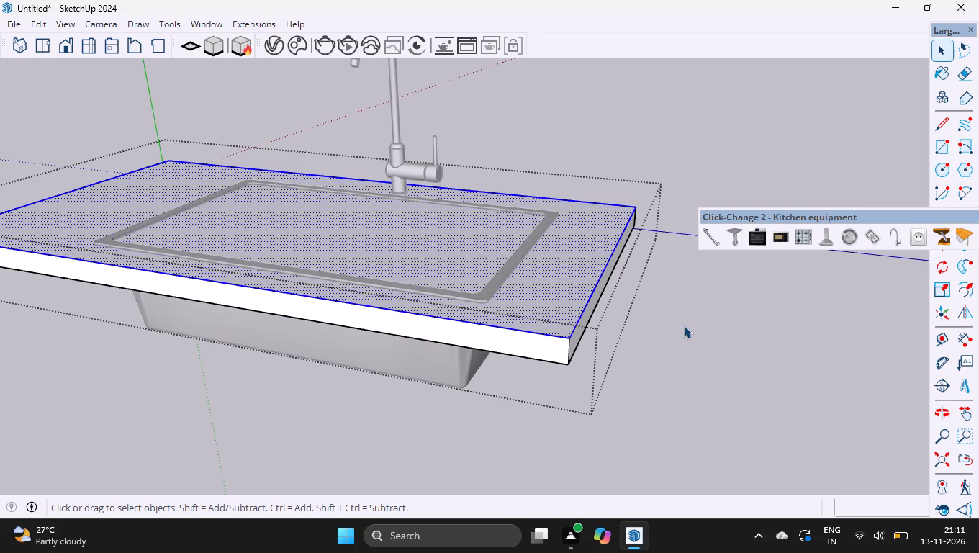
# Select the countertop, sink and intersection edges together and explode them into loose geometry.
pyautogui.moveTo(656, 323); pyautogui.dragTo(414, 203)
pyautogui.rightClick(414, 203)
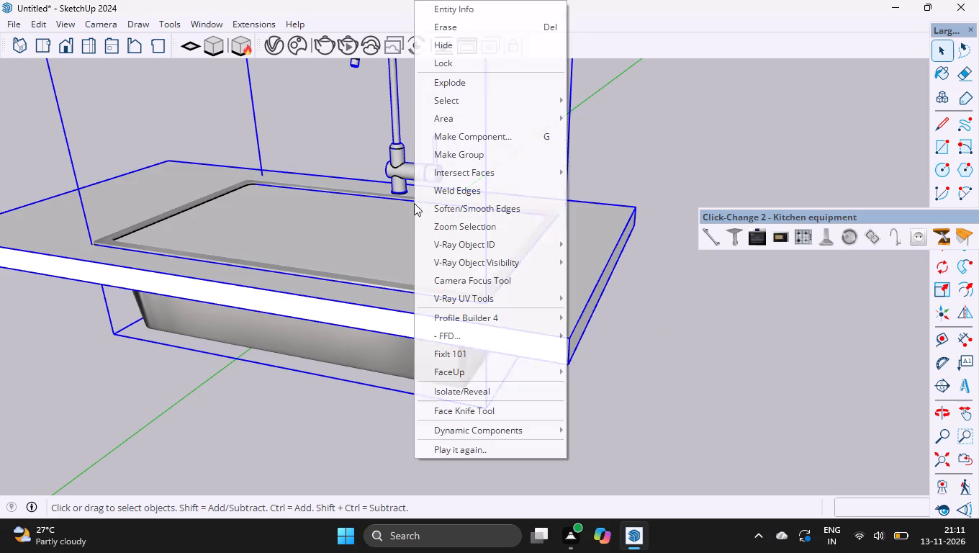
pyautogui.click(520, 79)
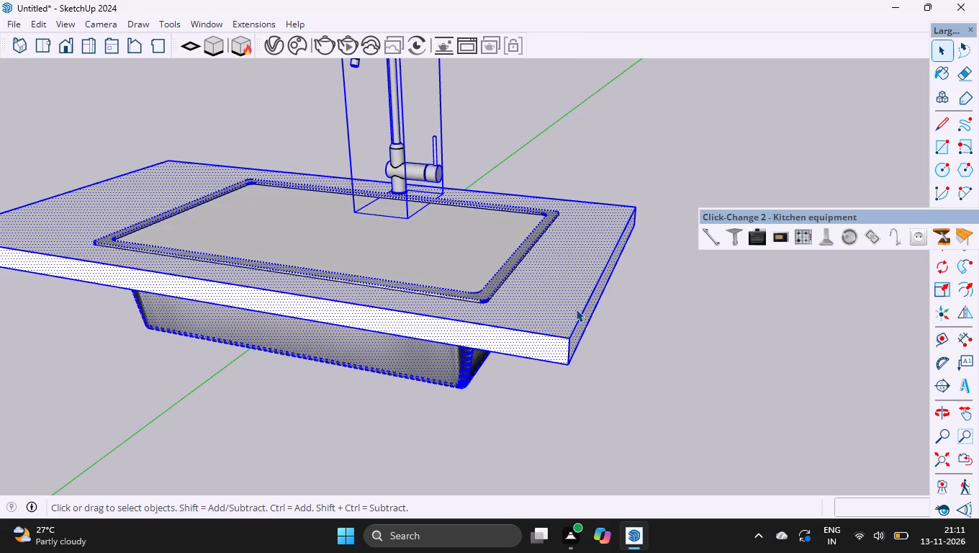
# Select all of the exploded countertop and sink geometry with the faucet and make it one group.
pyautogui.click(595, 326)
pyautogui.moveTo(640, 383); pyautogui.dragTo(592, 361)
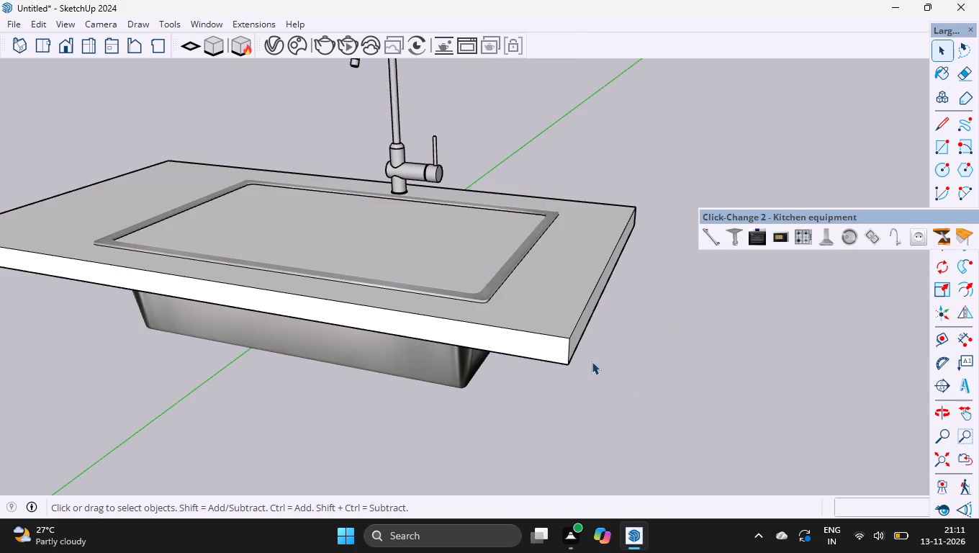
pyautogui.moveTo(592, 361); pyautogui.dragTo(145, 39)
pyautogui.rightClick(322, 238)
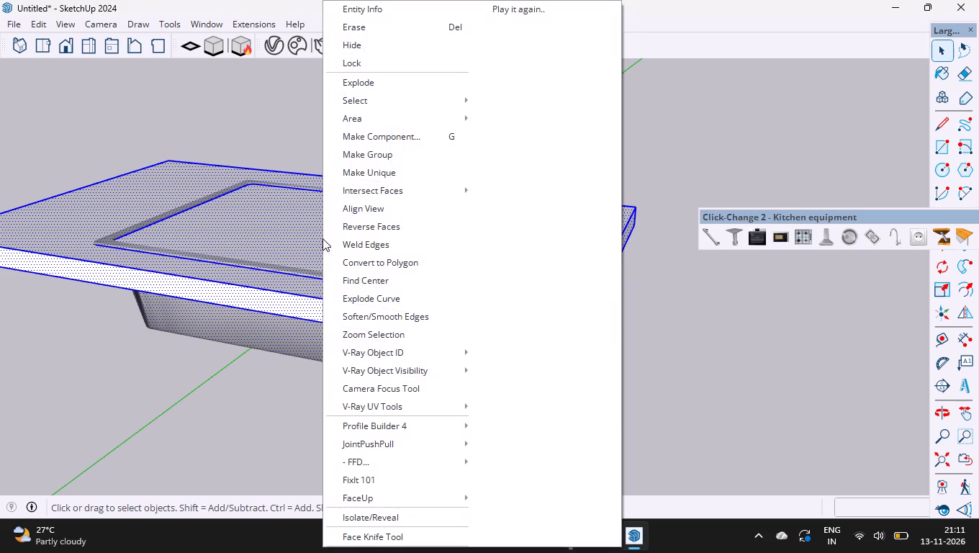
pyautogui.click(385, 161)
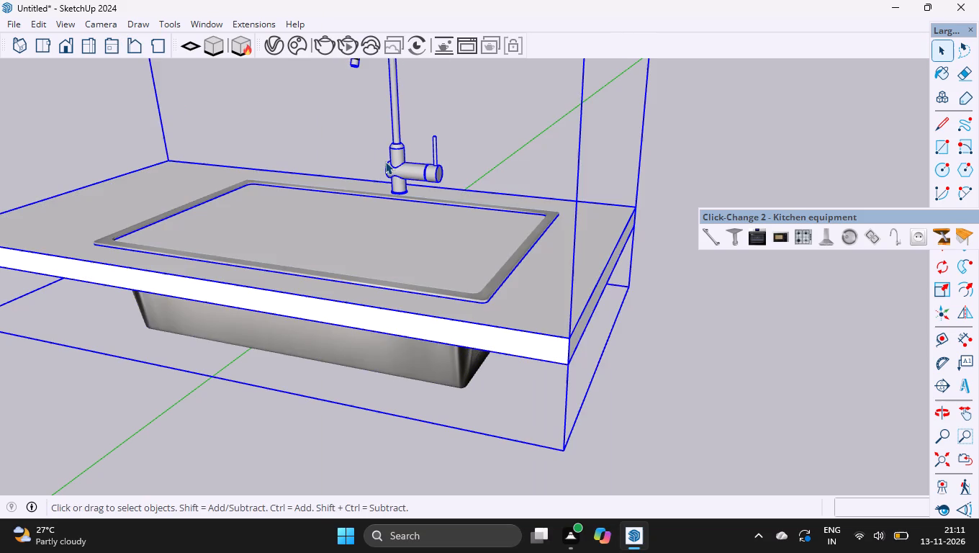
# Intersect the faces of the combined countertop and sink group with the model.
pyautogui.click(474, 284)
pyautogui.rightClick(474, 284)
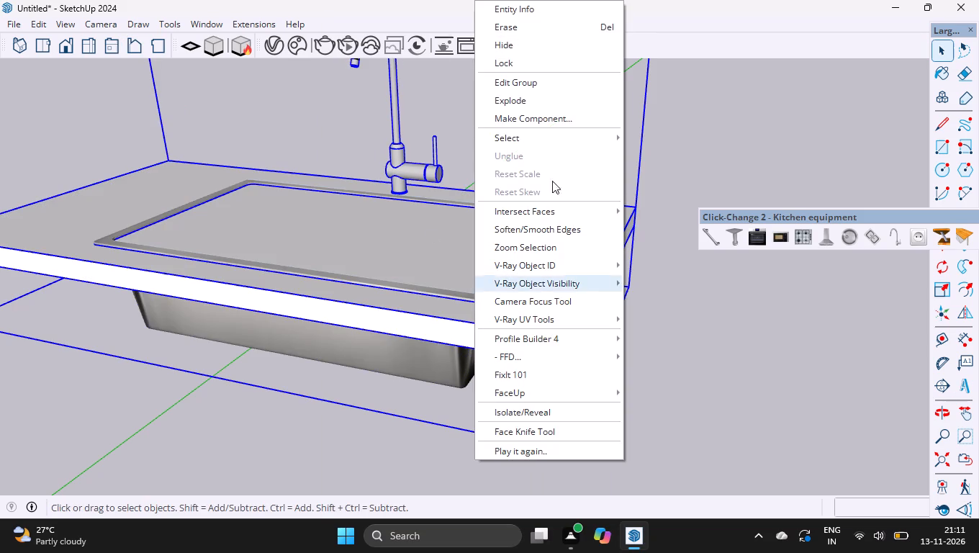
pyautogui.click(583, 217)
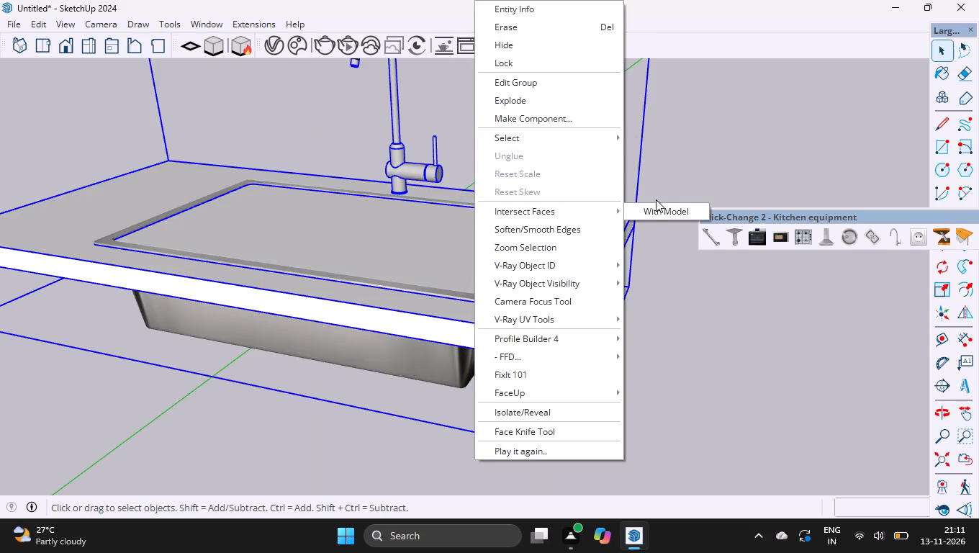
pyautogui.click(655, 214)
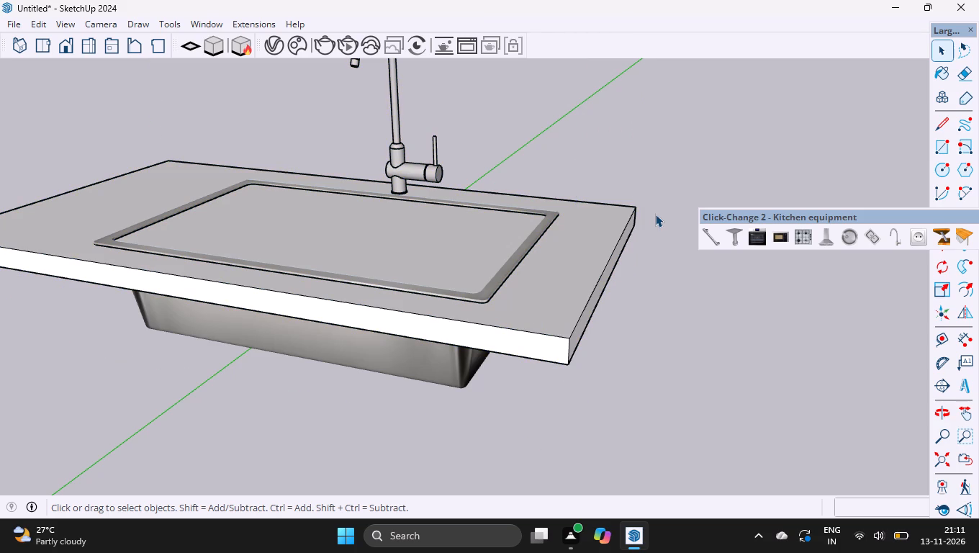
# Inside the combined group, delete the countertop's upper and lower faces covering the sink bowl, and close the group.
pyautogui.click(466, 305)
pyautogui.click(456, 279)
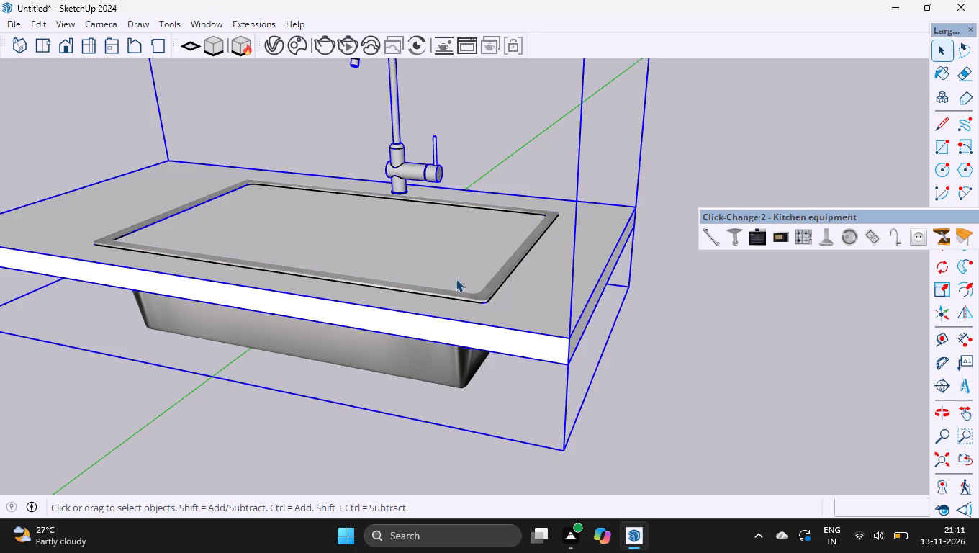
pyautogui.doubleClick(449, 236)
pyautogui.click(449, 236)
pyautogui.click(449, 236)
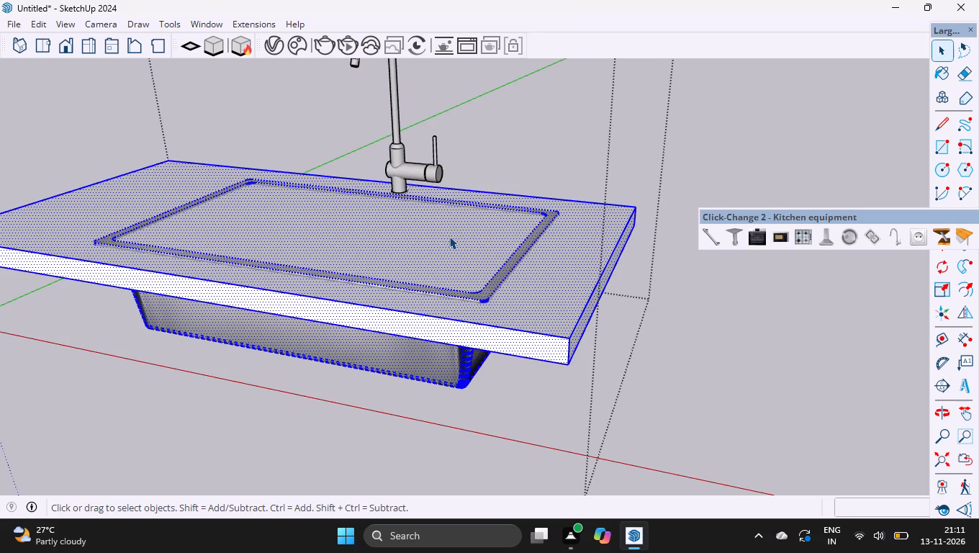
pyautogui.press('Delete')
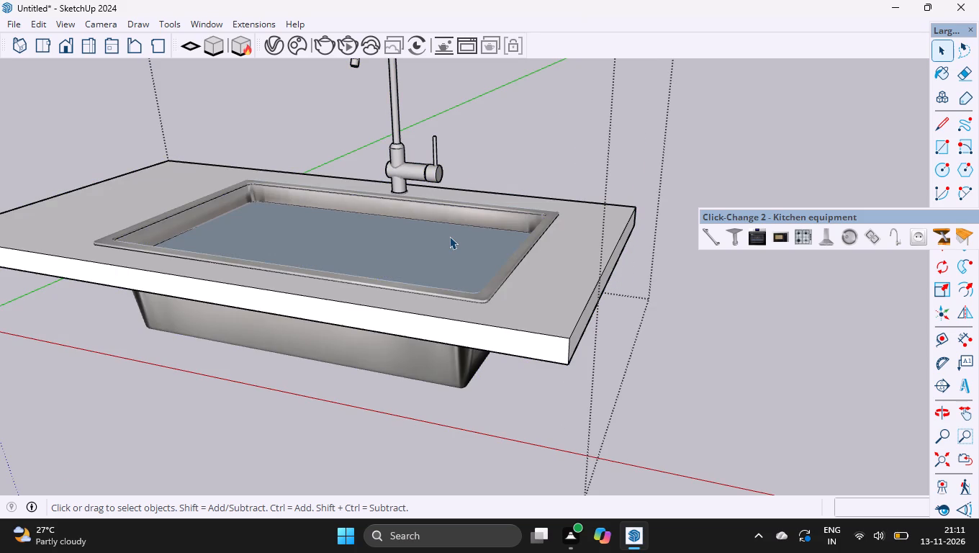
pyautogui.click(449, 236)
pyautogui.press('Delete')
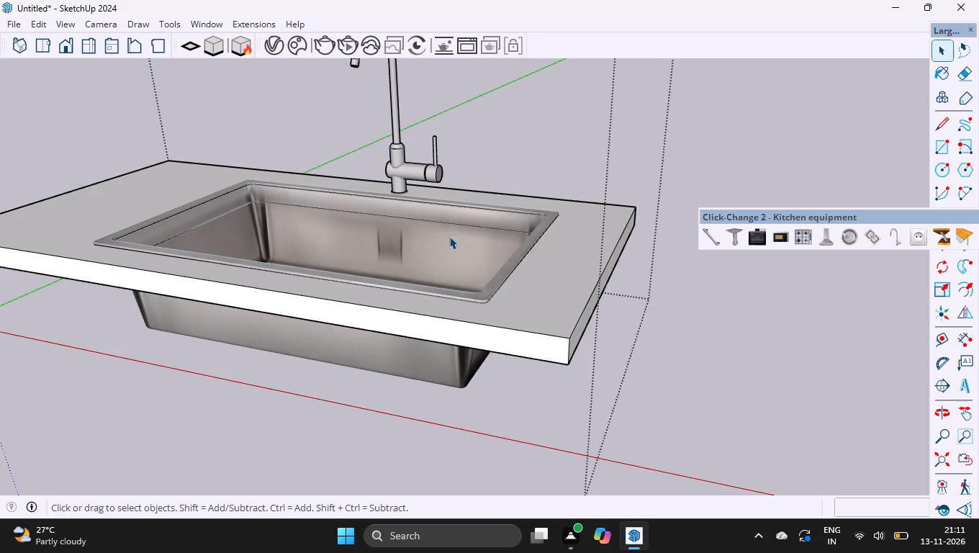
pyautogui.keyDown('ctrl'); pyautogui.scroll(10, 256, 204); pyautogui.keyUp('ctrl')
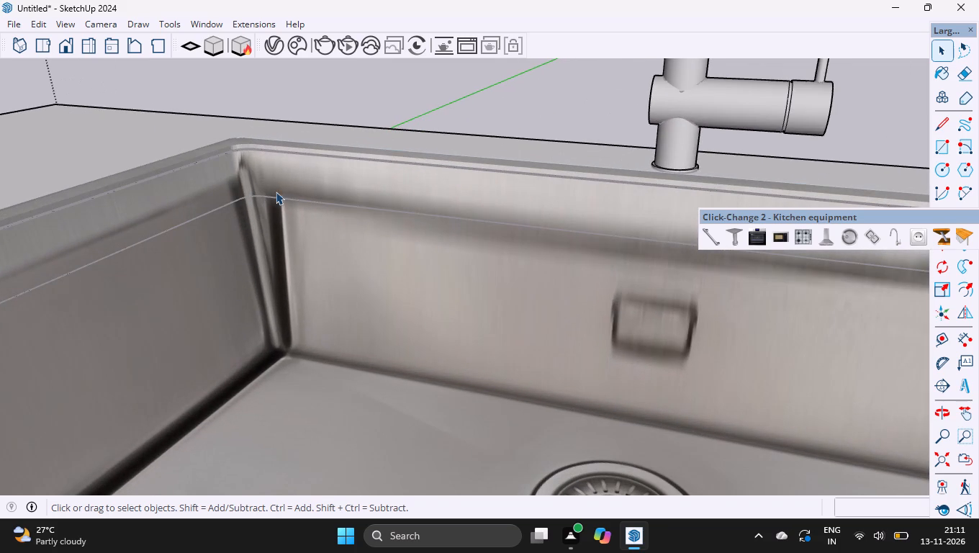
pyautogui.moveTo(283, 186); pyautogui.dragTo(400, 258)
pyautogui.keyDown('ctrl'); pyautogui.scroll(-12, 316, 234); pyautogui.keyUp('ctrl')
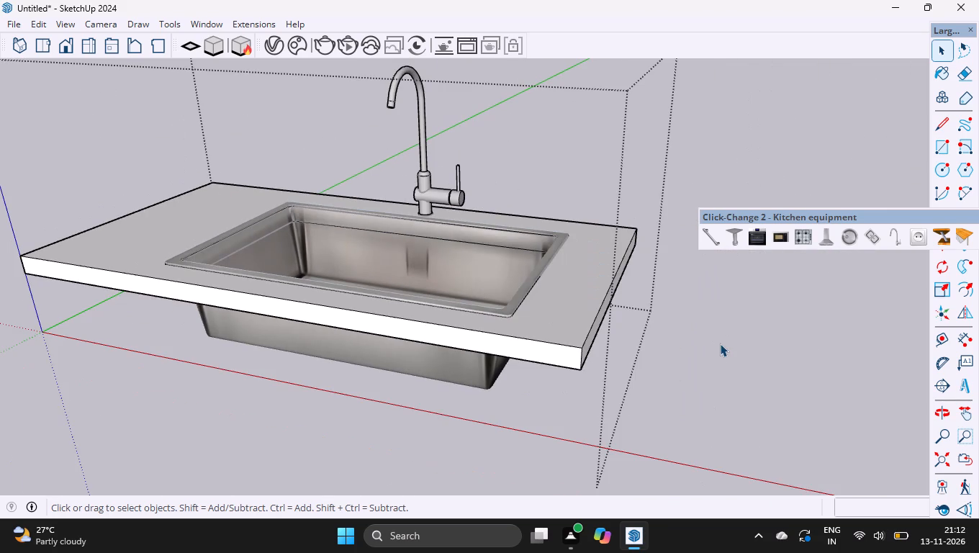
pyautogui.click(720, 344)
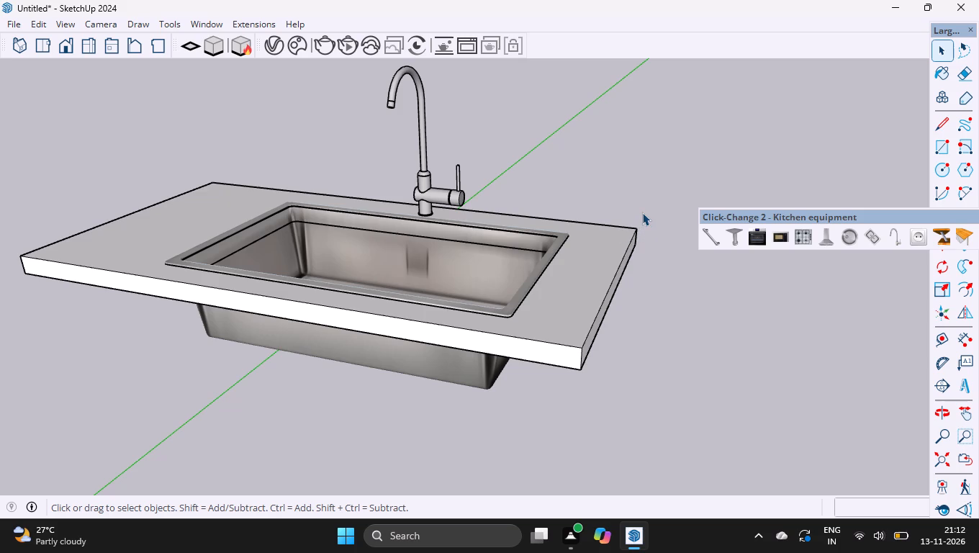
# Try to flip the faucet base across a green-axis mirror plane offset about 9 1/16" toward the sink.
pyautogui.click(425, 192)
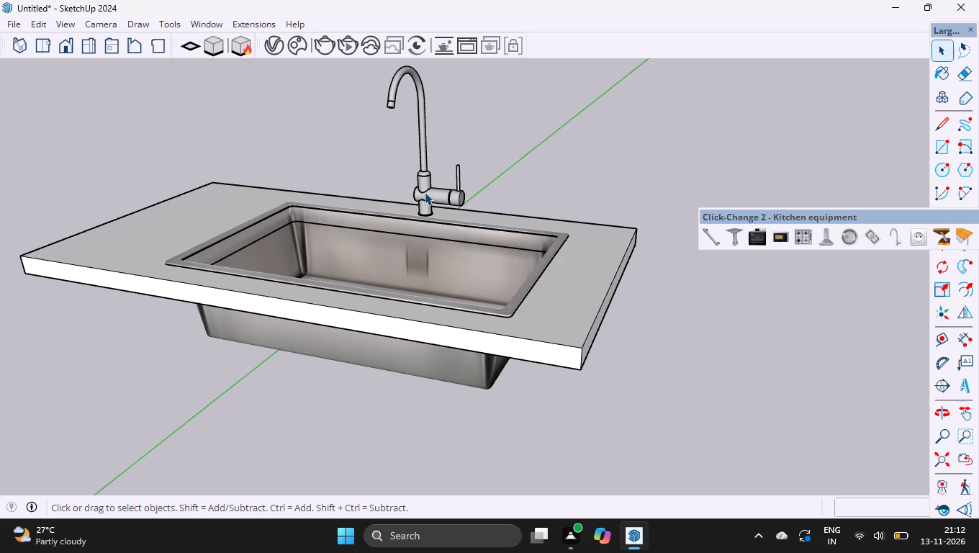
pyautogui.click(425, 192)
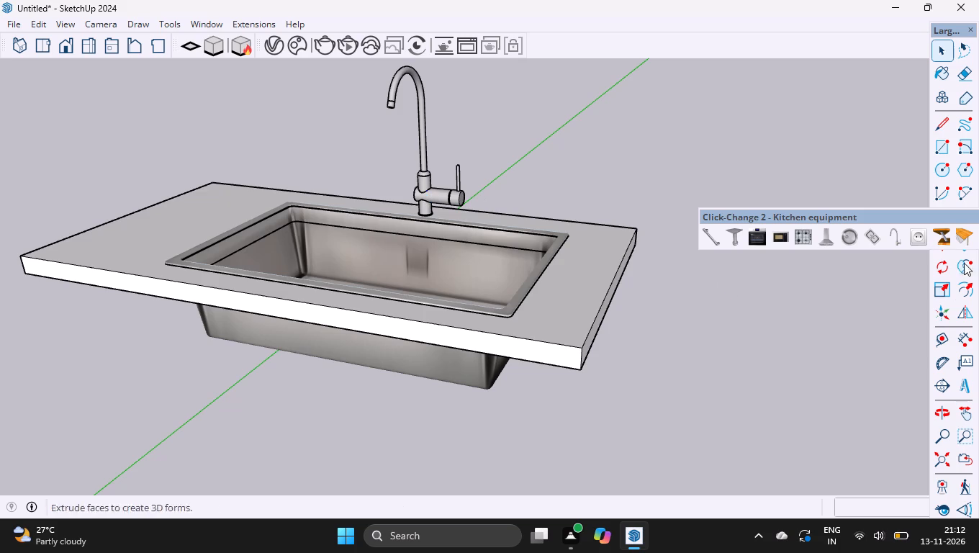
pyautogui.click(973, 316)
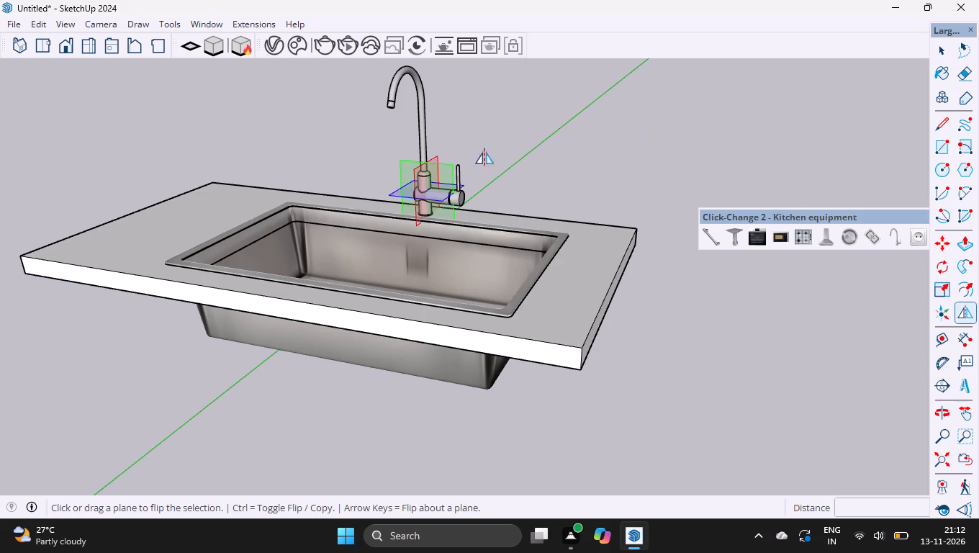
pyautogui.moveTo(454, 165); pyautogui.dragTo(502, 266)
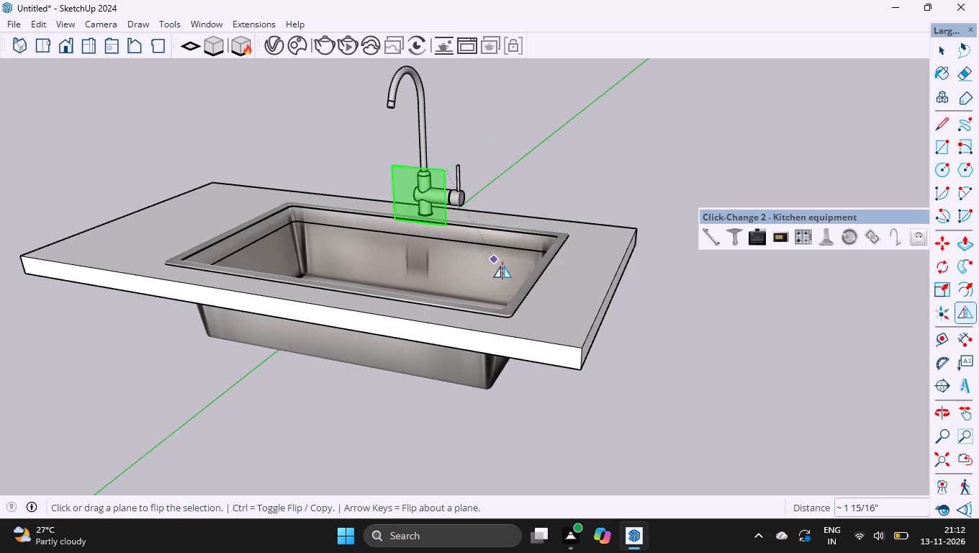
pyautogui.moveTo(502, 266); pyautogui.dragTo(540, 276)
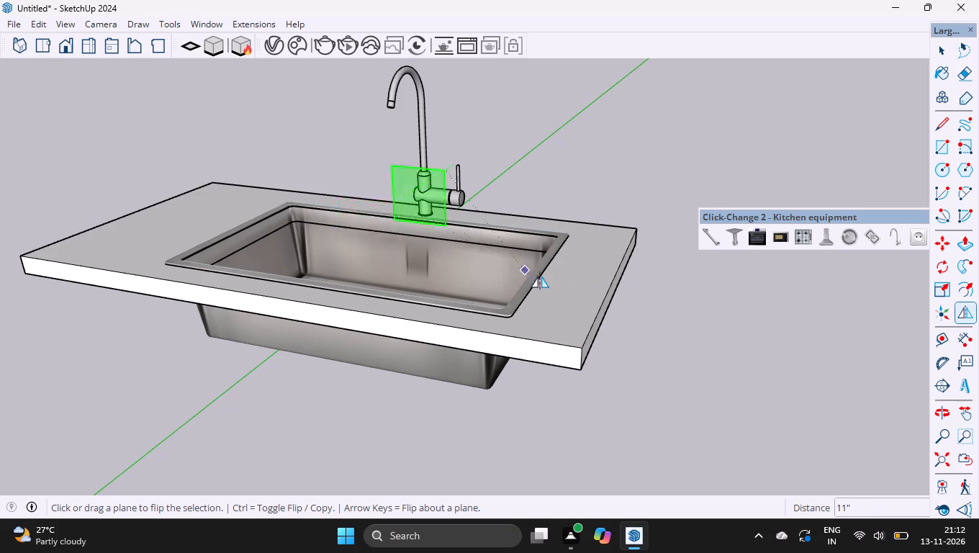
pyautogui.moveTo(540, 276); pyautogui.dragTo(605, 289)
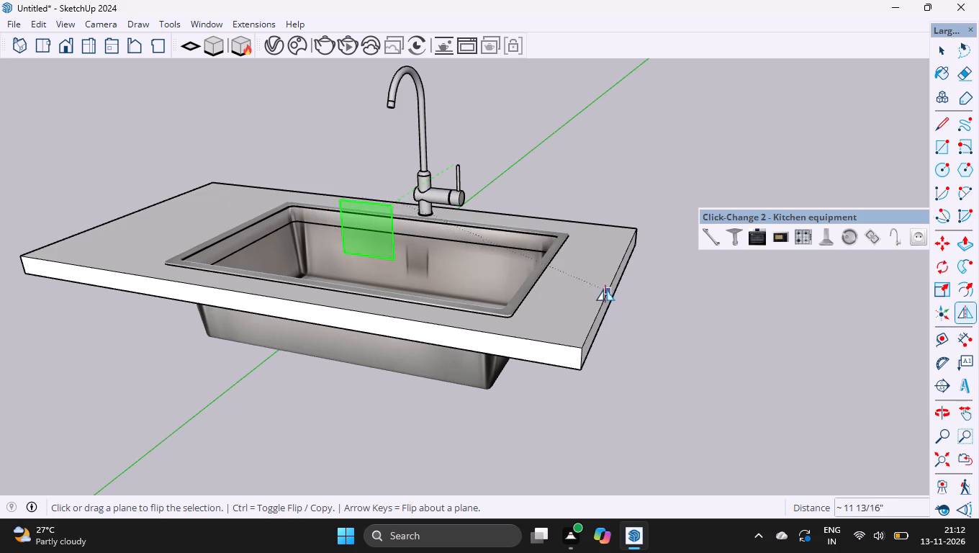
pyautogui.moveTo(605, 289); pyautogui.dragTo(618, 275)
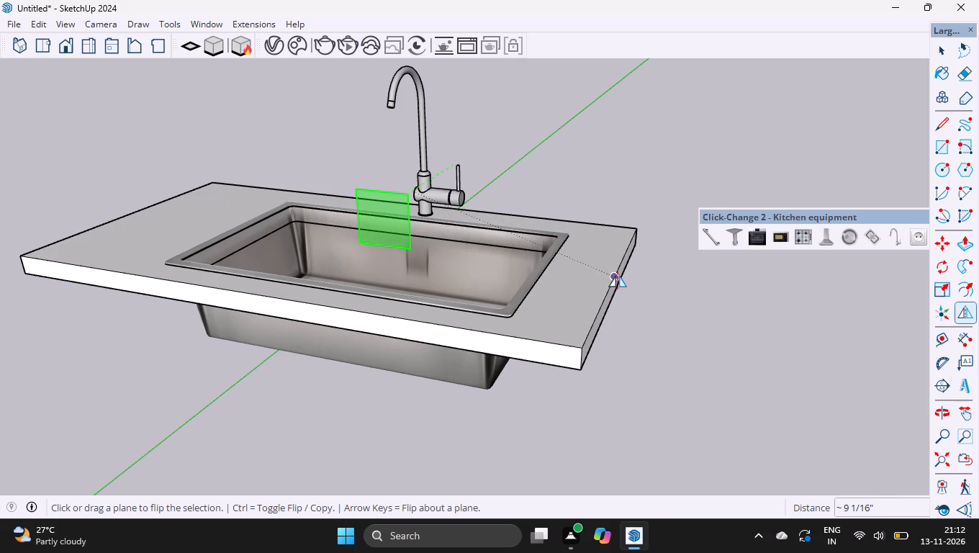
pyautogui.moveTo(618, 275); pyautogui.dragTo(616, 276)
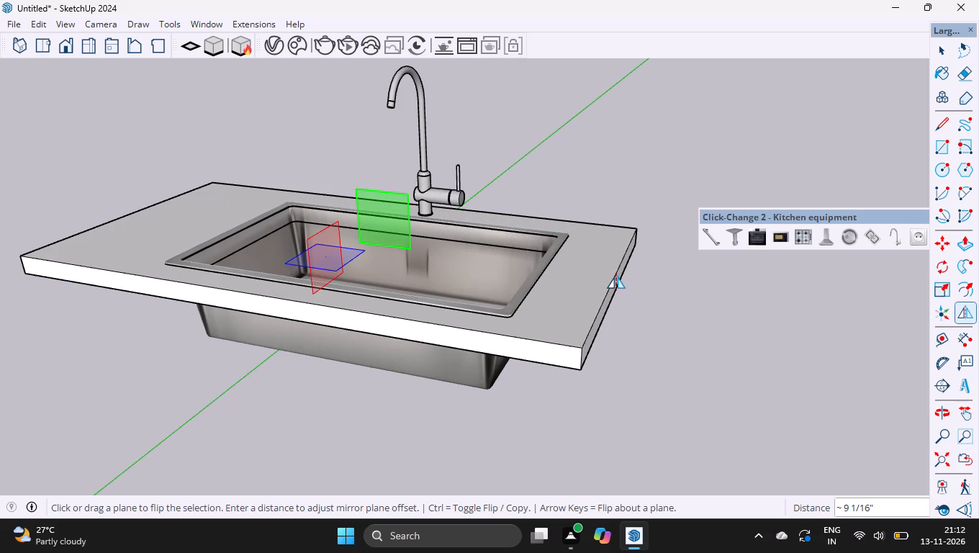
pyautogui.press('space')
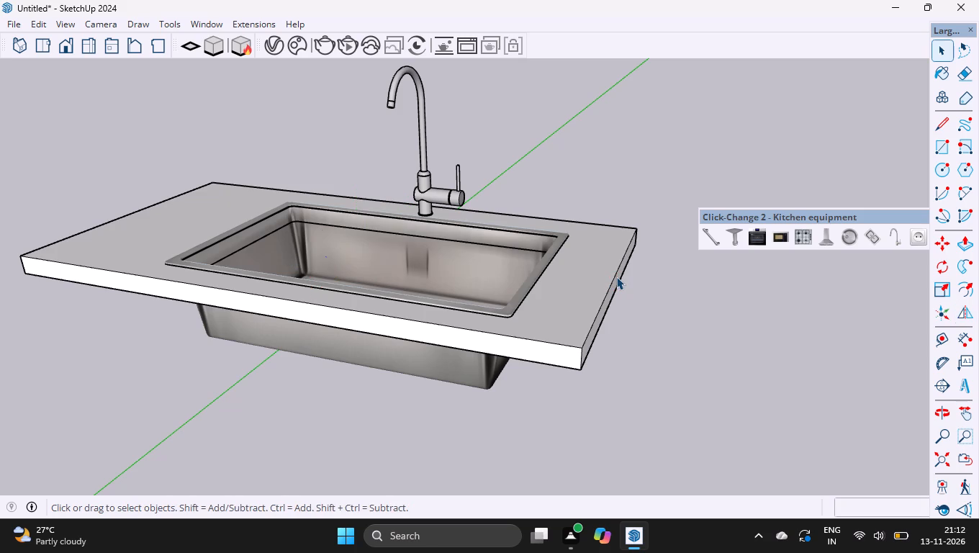
# Inside the combined group, flip the whole faucet across a green-axis plane offset about 6 5/8" to the sink's front side, and close the group.
pyautogui.click(415, 192)
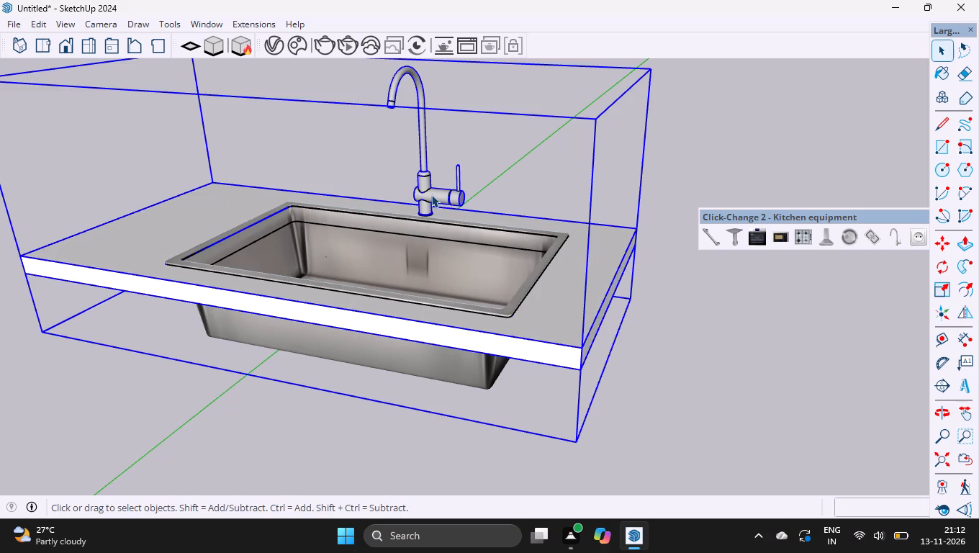
pyautogui.doubleClick(431, 194)
pyautogui.click(431, 194)
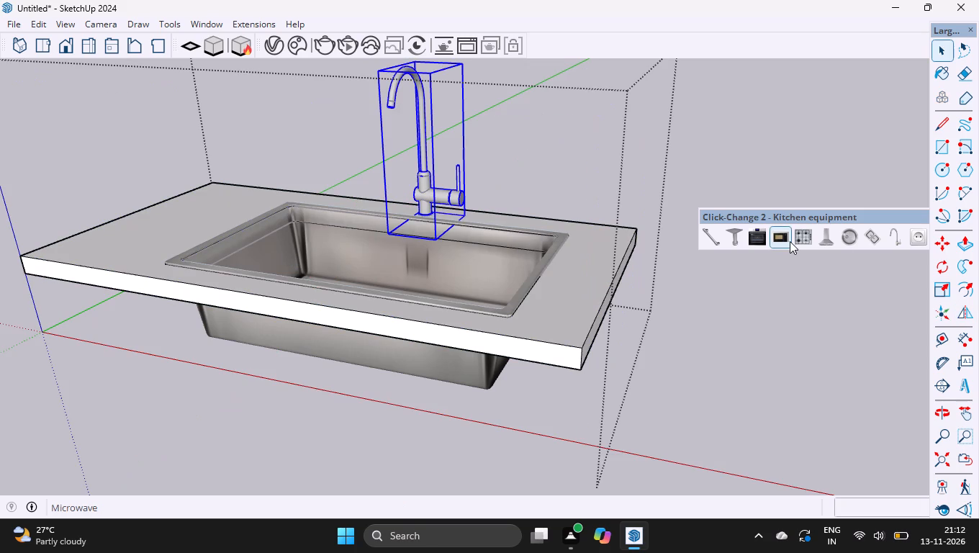
pyautogui.click(969, 319)
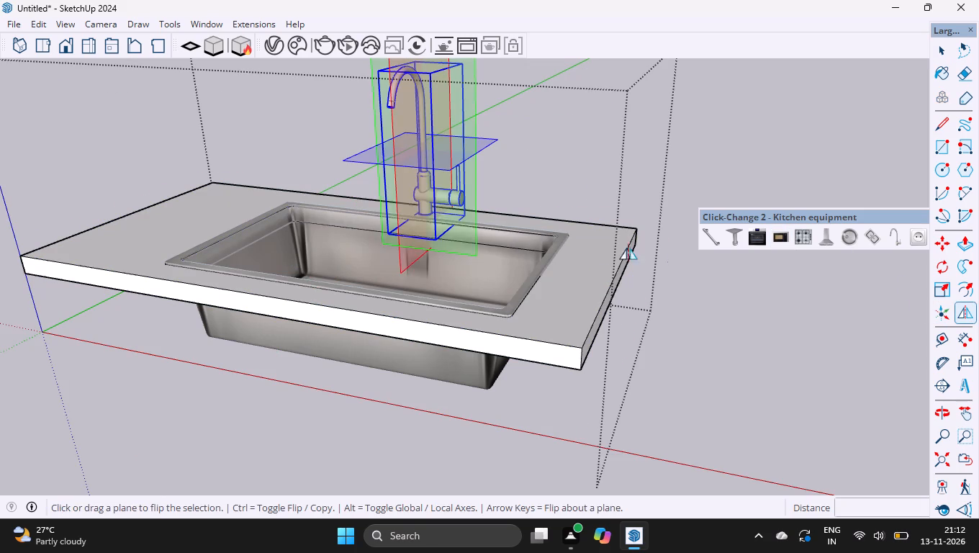
pyautogui.moveTo(477, 231); pyautogui.dragTo(573, 279)
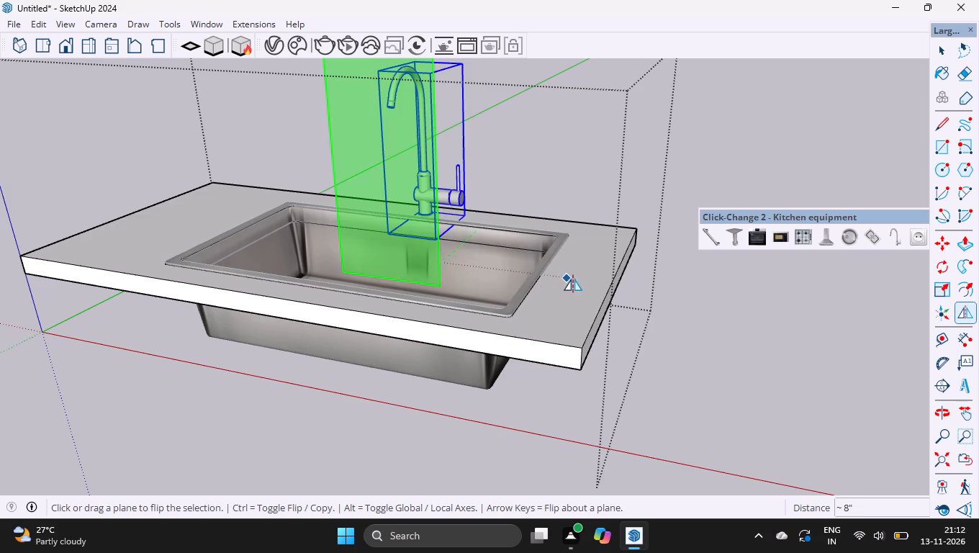
pyautogui.moveTo(573, 279); pyautogui.dragTo(611, 279)
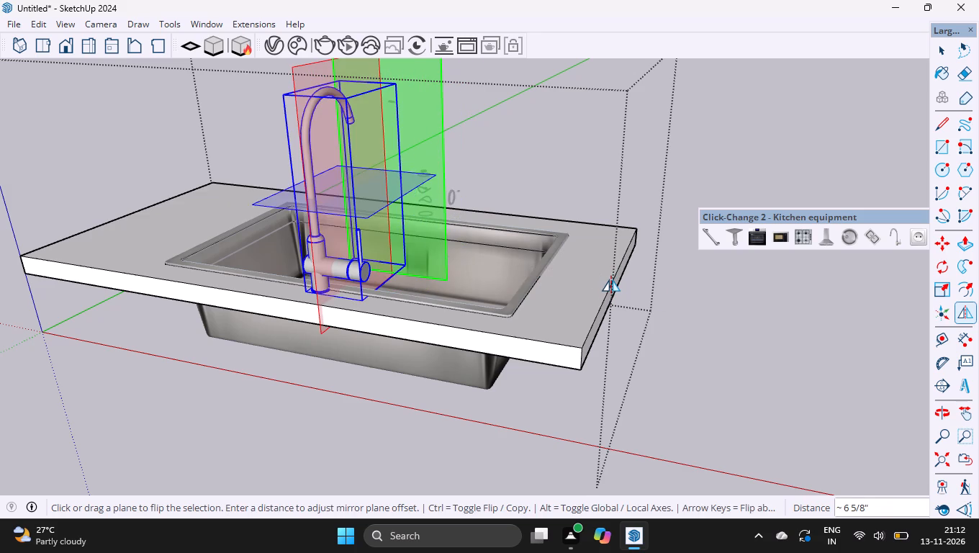
pyautogui.press('space')
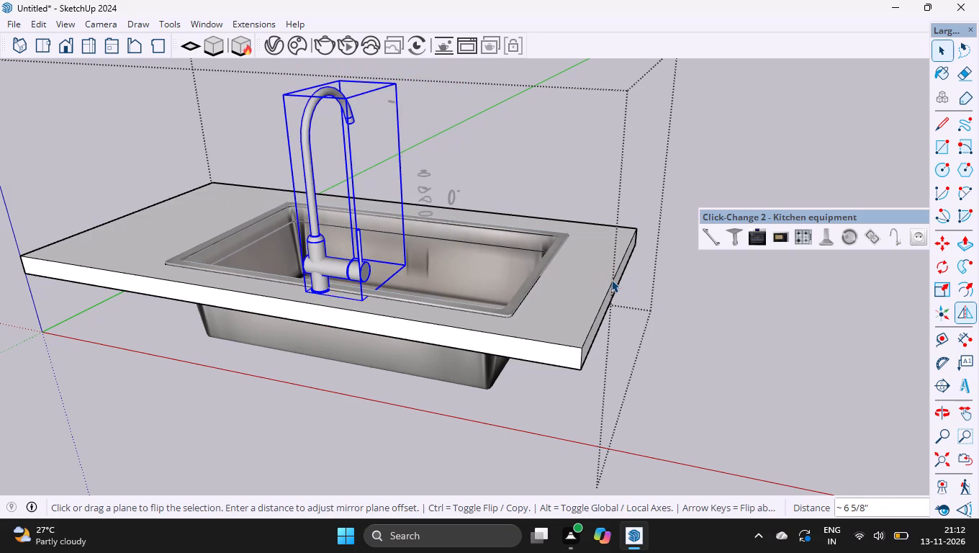
pyautogui.click(712, 385)
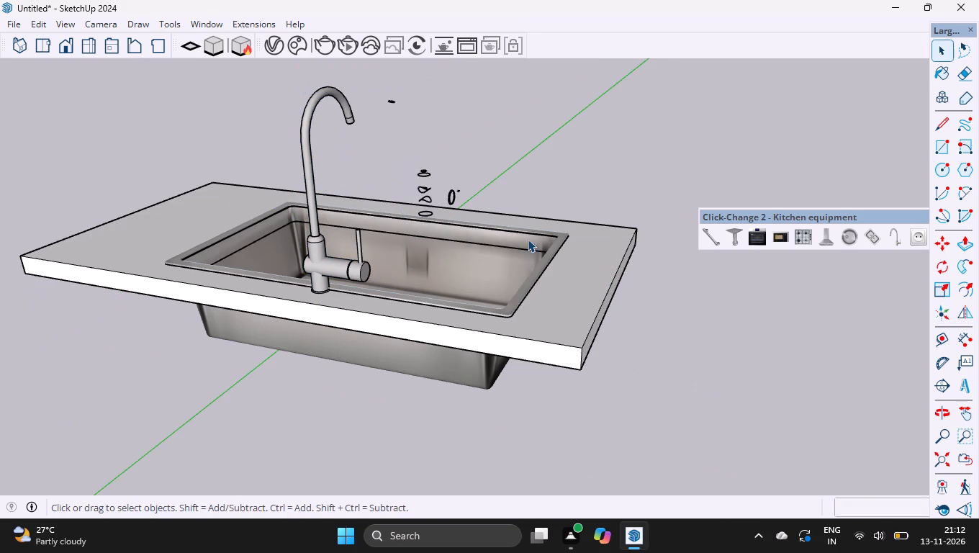
# Delete the leftover intersection edges at the faucet's original position, both outside and inside the countertop group.
pyautogui.moveTo(415, 159); pyautogui.dragTo(482, 260)
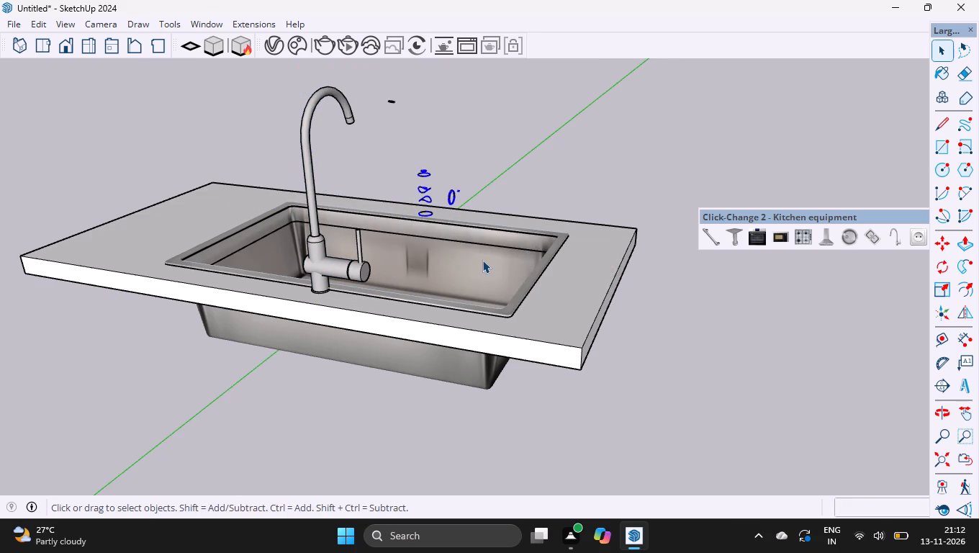
pyautogui.press('Delete')
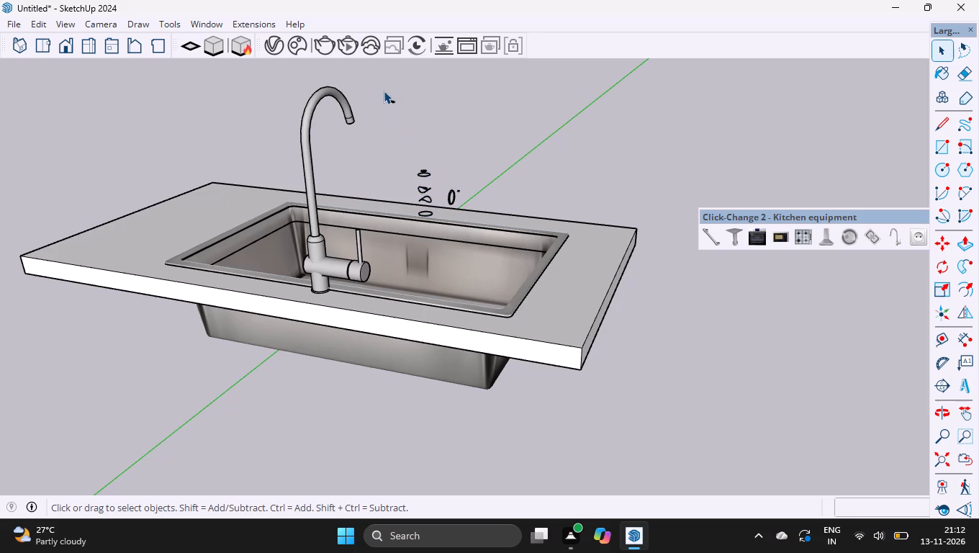
pyautogui.moveTo(381, 84); pyautogui.dragTo(500, 242)
pyautogui.moveTo(364, 89); pyautogui.dragTo(495, 280)
pyautogui.press('Delete')
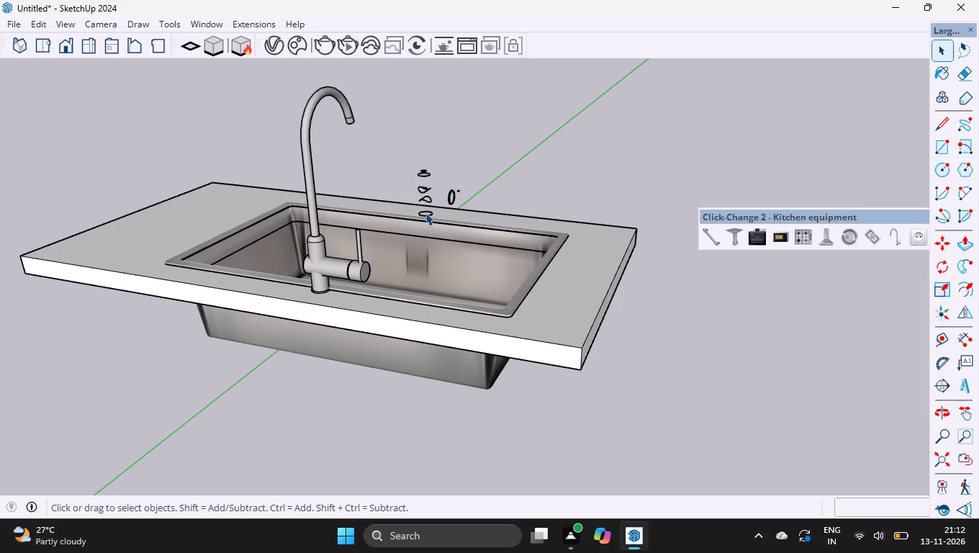
pyautogui.doubleClick(425, 212)
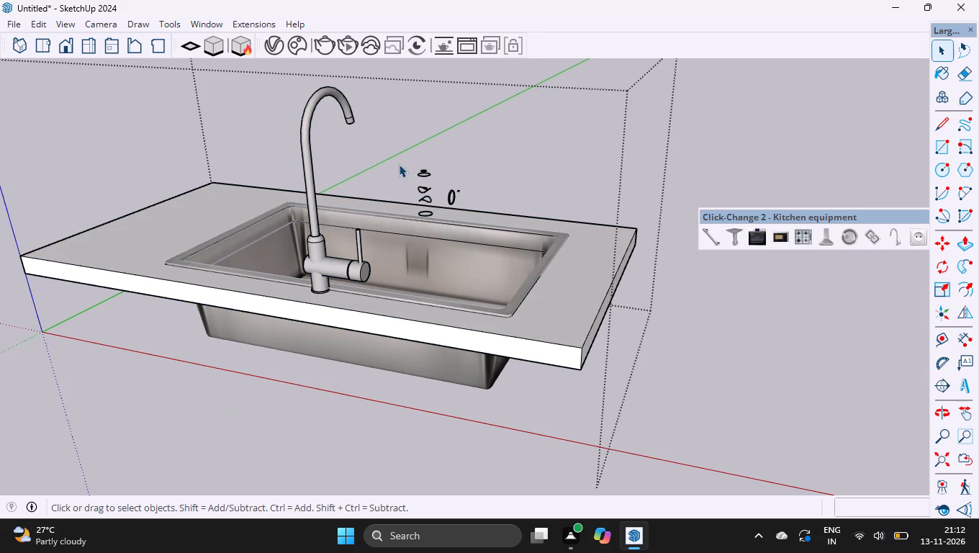
pyautogui.moveTo(399, 164); pyautogui.dragTo(515, 289)
pyautogui.press('Delete')
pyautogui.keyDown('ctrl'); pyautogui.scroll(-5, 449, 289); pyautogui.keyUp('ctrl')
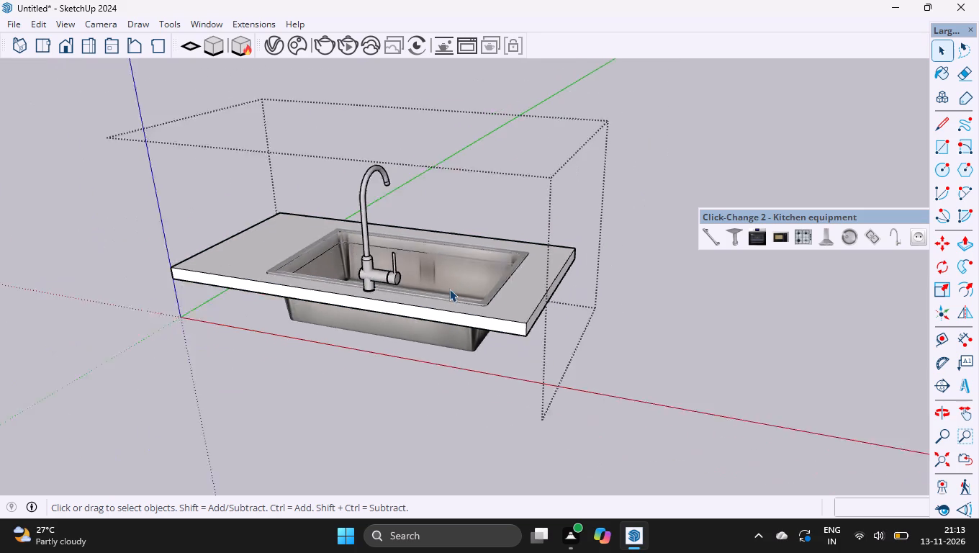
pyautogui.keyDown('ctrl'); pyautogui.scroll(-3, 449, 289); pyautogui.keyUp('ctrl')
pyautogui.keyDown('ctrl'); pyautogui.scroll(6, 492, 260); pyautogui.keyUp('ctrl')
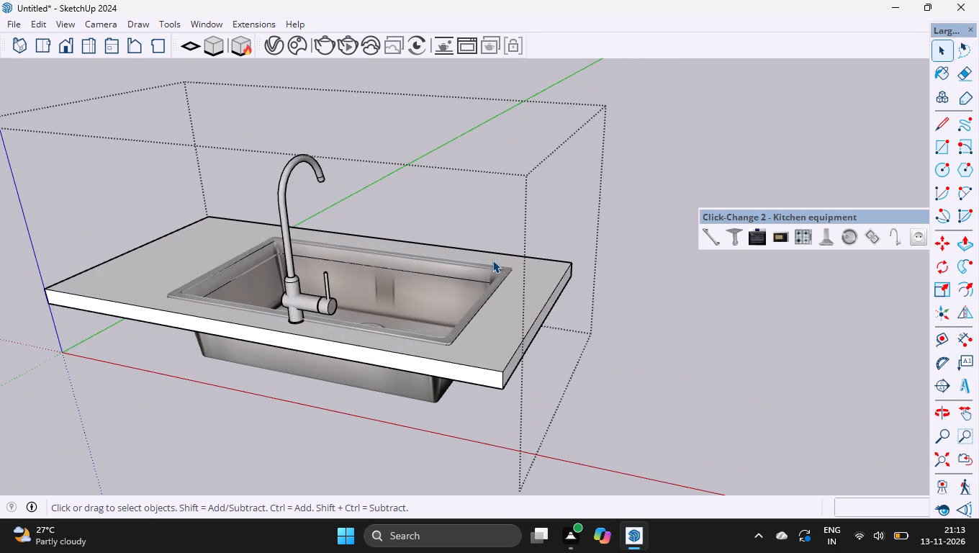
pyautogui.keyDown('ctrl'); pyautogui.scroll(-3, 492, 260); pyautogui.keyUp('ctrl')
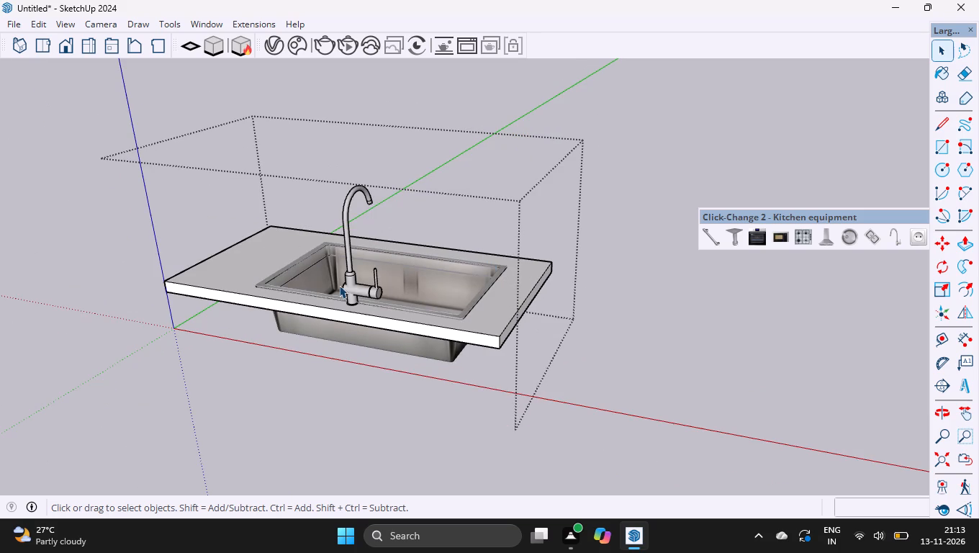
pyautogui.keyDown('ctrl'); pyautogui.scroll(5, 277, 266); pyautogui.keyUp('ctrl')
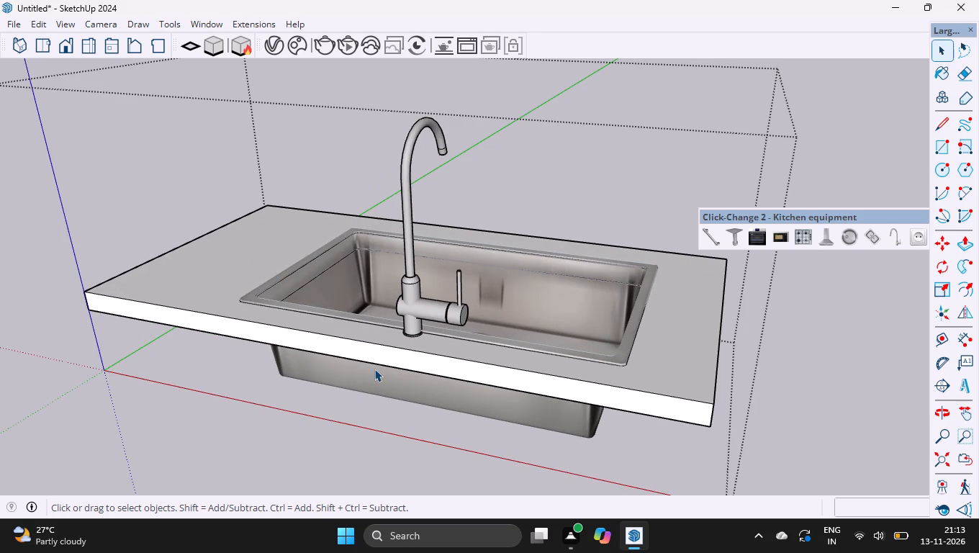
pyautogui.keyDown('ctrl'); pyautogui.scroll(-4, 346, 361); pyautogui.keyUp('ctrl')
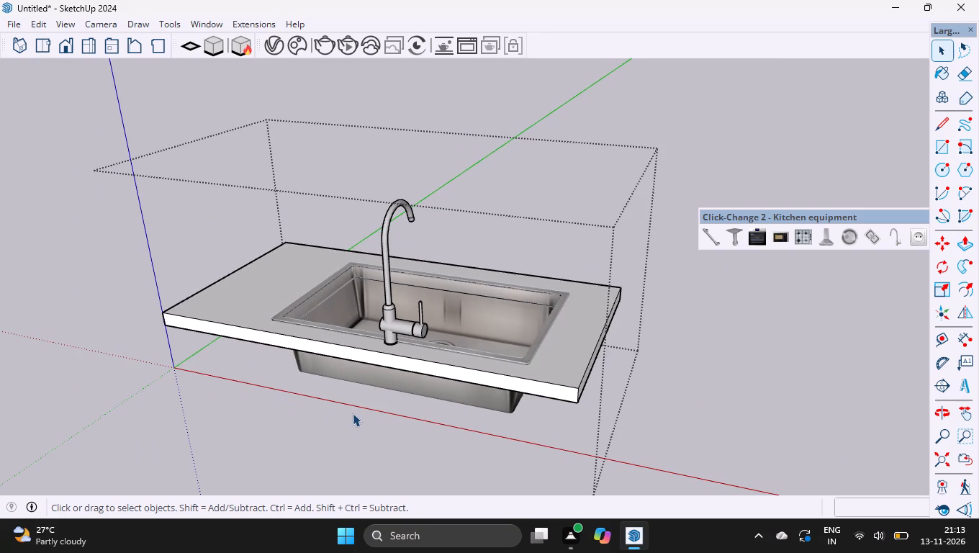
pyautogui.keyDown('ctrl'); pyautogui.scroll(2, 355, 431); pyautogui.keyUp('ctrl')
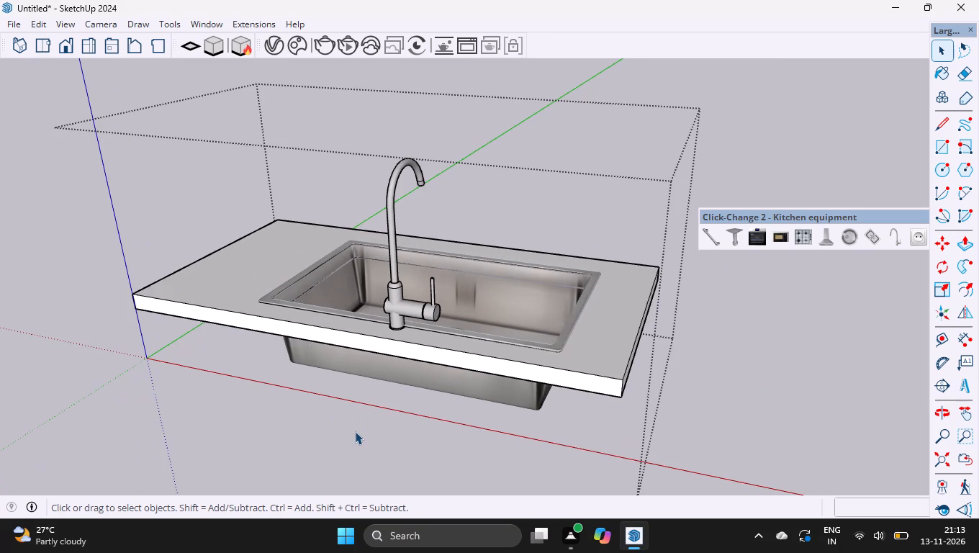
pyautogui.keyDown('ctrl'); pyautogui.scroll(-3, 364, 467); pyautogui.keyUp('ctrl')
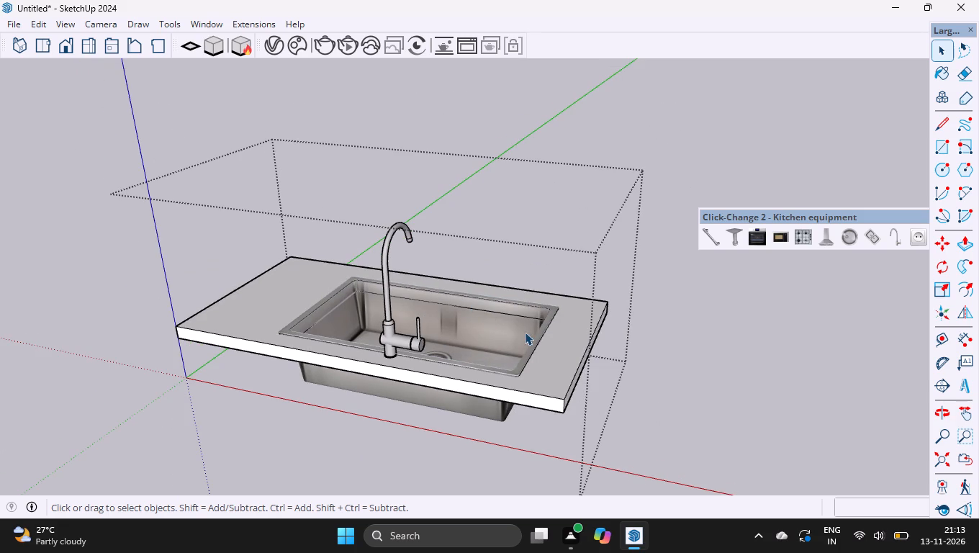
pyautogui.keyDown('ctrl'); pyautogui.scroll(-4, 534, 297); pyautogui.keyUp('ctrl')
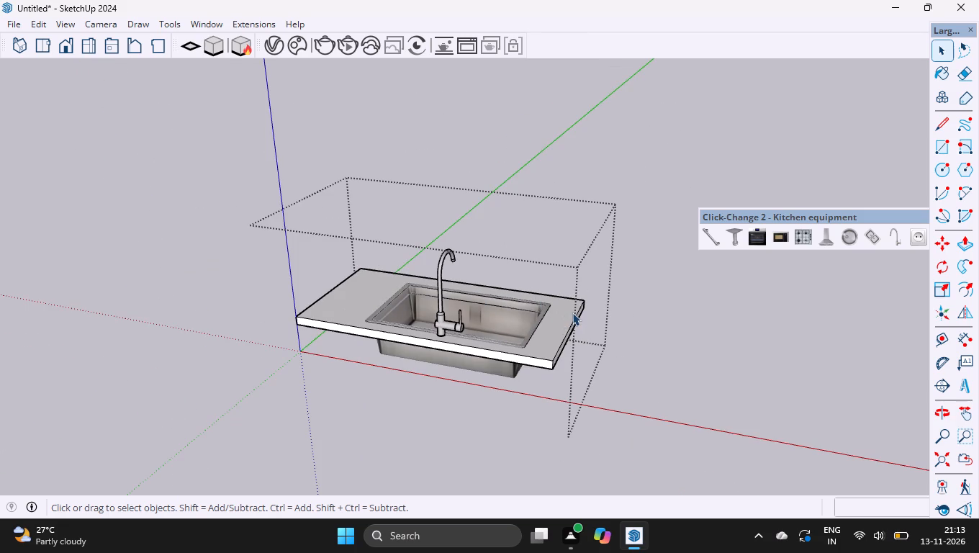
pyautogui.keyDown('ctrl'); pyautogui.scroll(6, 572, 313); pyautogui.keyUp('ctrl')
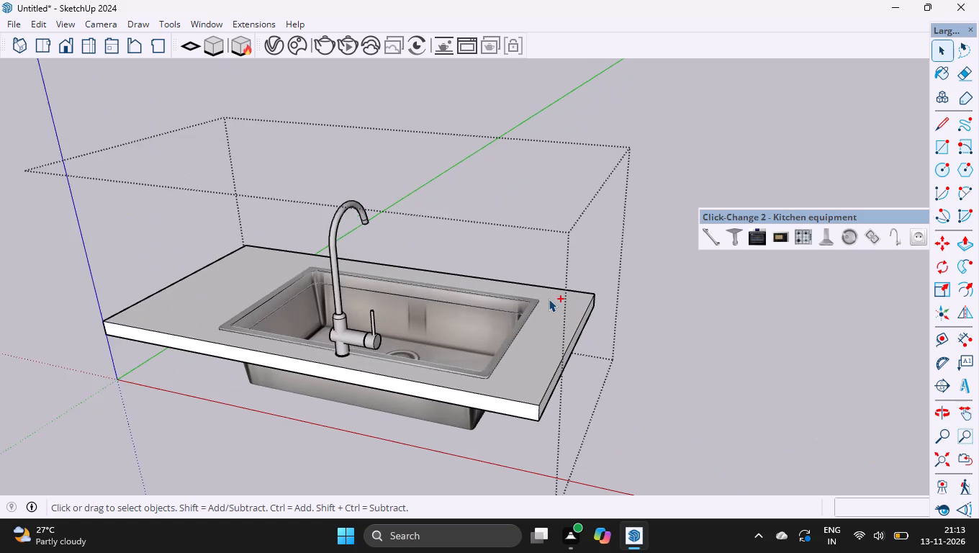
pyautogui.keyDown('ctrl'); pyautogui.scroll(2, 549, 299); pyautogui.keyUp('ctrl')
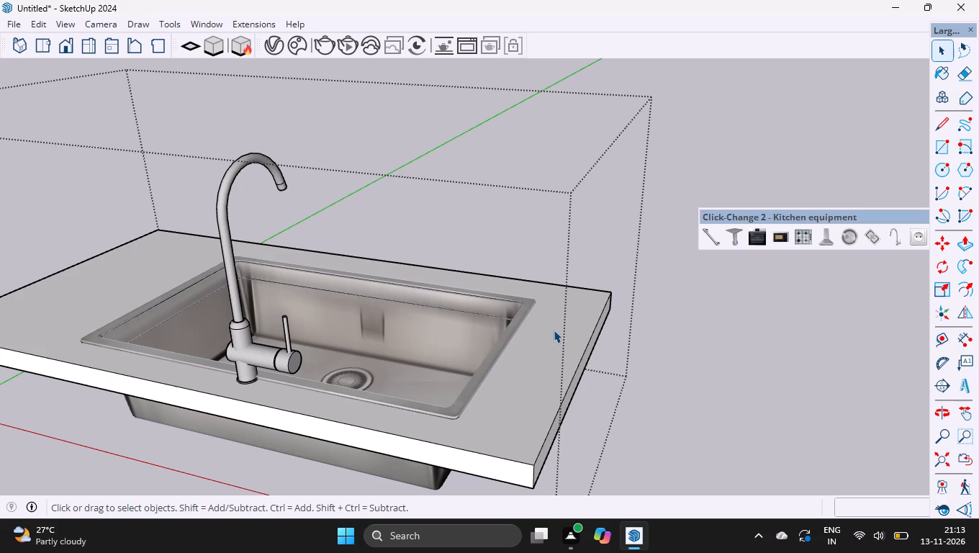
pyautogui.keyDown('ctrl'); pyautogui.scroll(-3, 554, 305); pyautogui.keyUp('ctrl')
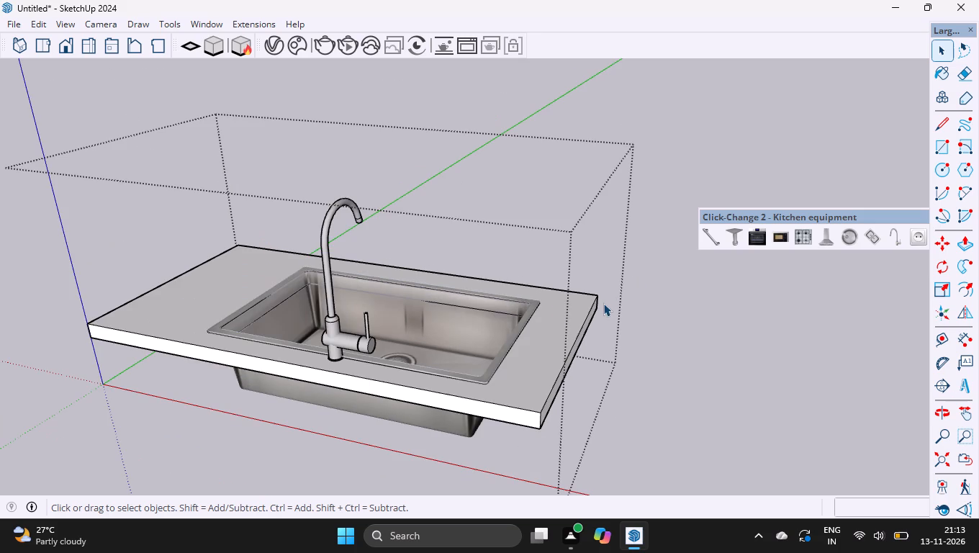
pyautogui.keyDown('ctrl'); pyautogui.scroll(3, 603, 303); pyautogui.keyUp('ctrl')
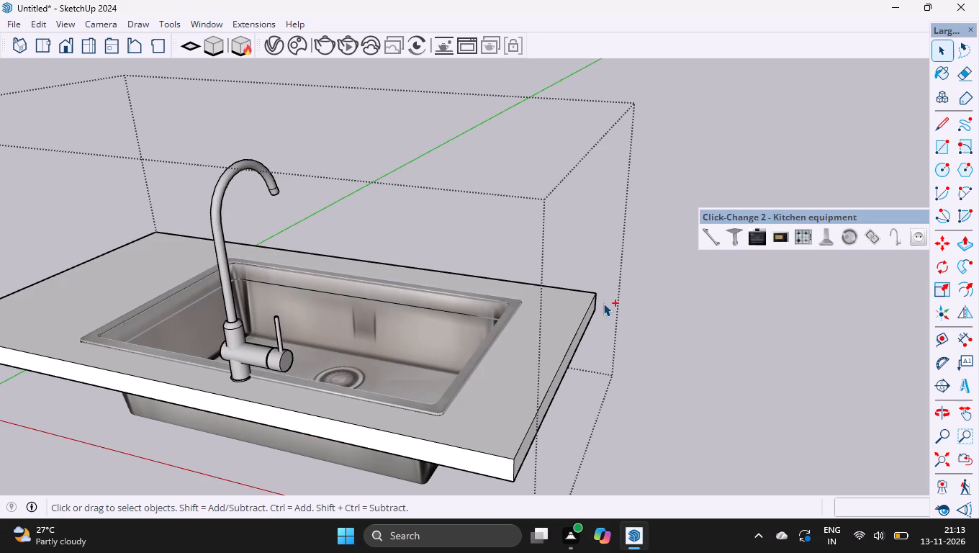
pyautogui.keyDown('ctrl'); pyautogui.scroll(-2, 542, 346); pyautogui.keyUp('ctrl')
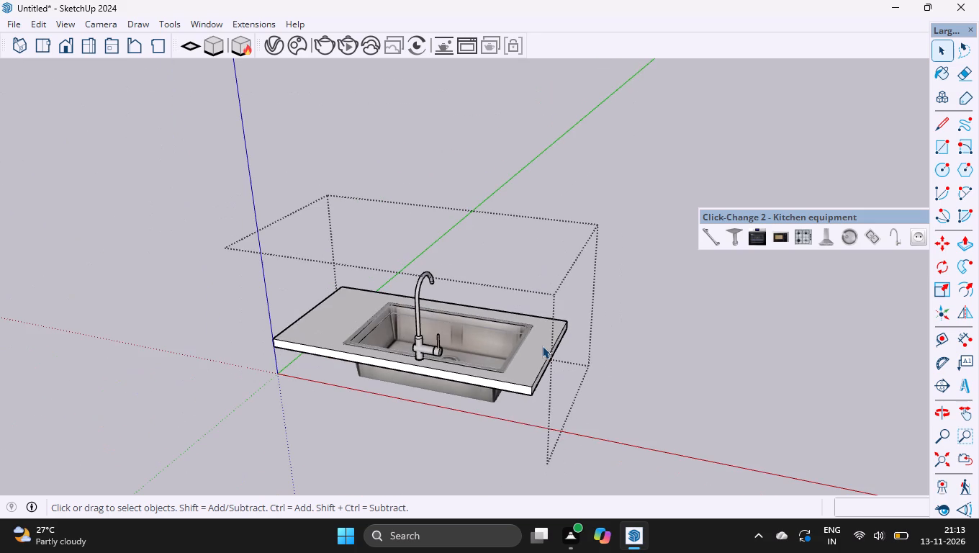
# Close the combined countertop, sink and faucet group.
pyautogui.keyDown('ctrl'); pyautogui.scroll(-3, 489, 344); pyautogui.keyUp('ctrl')
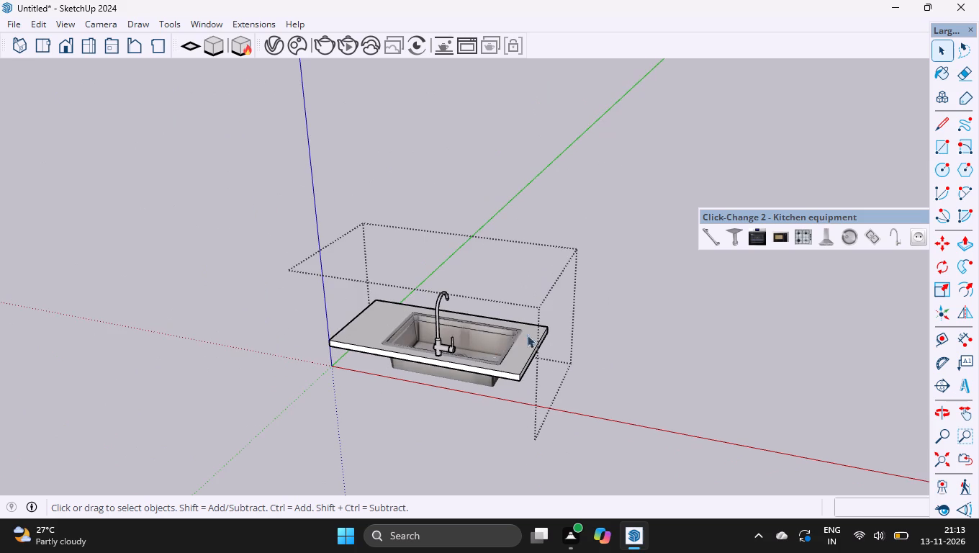
pyautogui.click(595, 368)
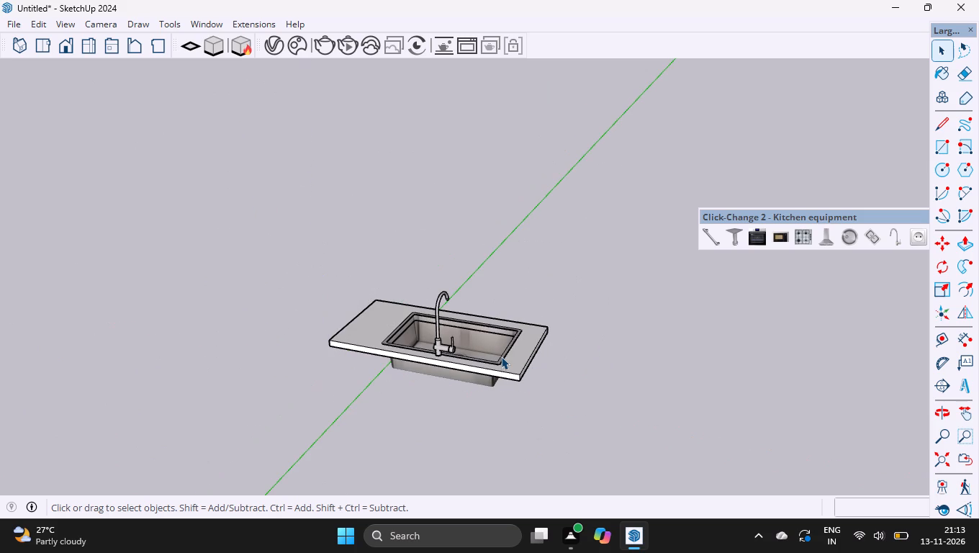
# Examine the countertop, recessed sink and flipped faucet from the front, back, side and above.
pyautogui.keyDown('ctrl'); pyautogui.scroll(4, 481, 369); pyautogui.keyUp('ctrl')
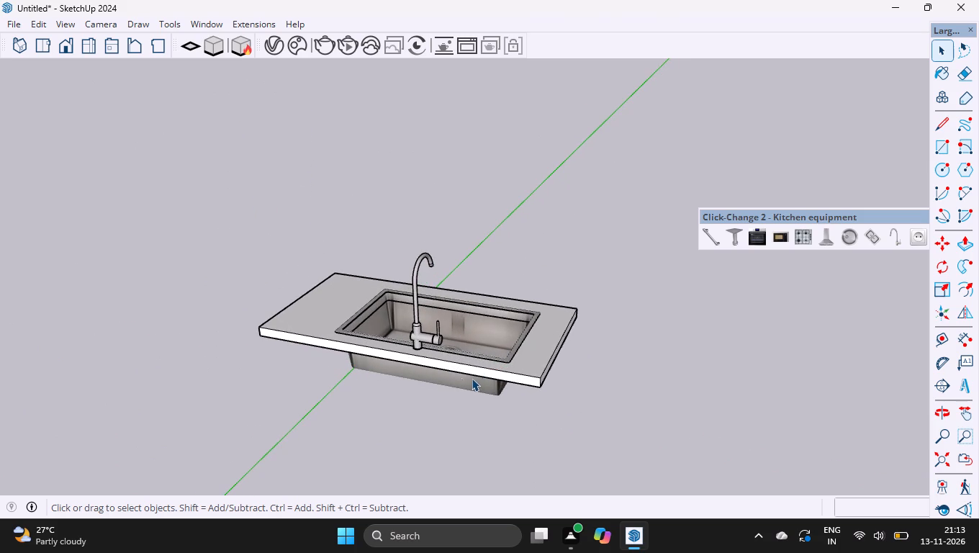
pyautogui.keyDown('ctrl'); pyautogui.scroll(5, 459, 375); pyautogui.keyUp('ctrl')
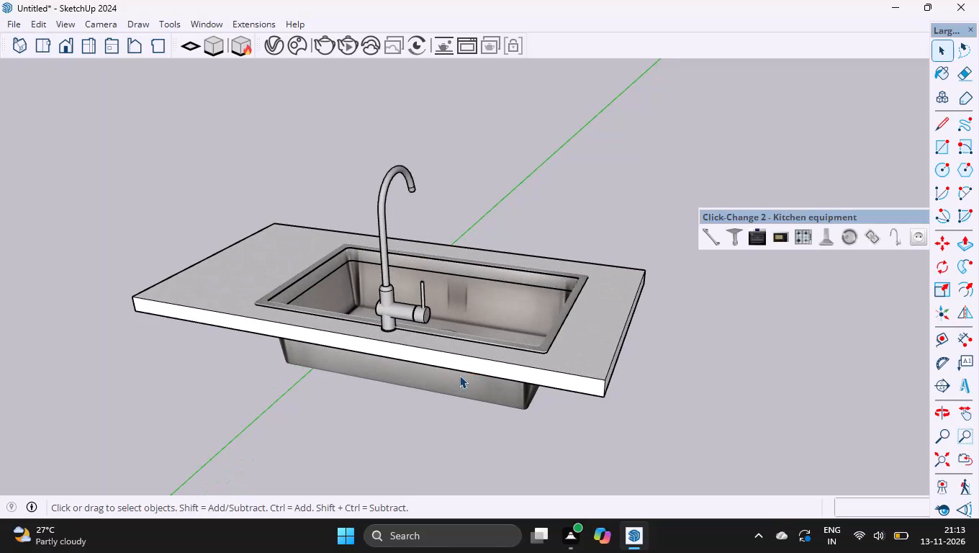
pyautogui.keyDown('ctrl'); pyautogui.scroll(4, 415, 333); pyautogui.keyUp('ctrl')
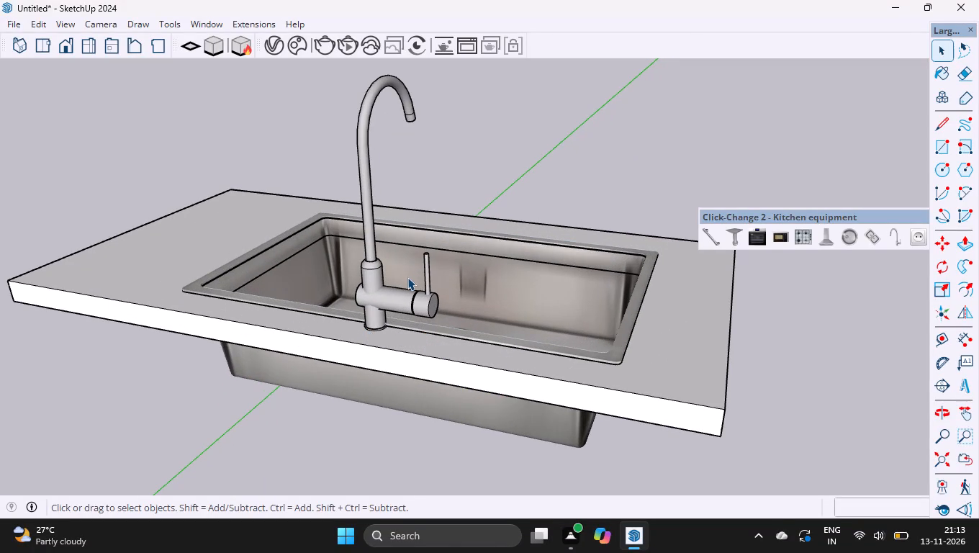
pyautogui.keyDown('ctrl'); pyautogui.scroll(-3, 407, 277); pyautogui.keyUp('ctrl')
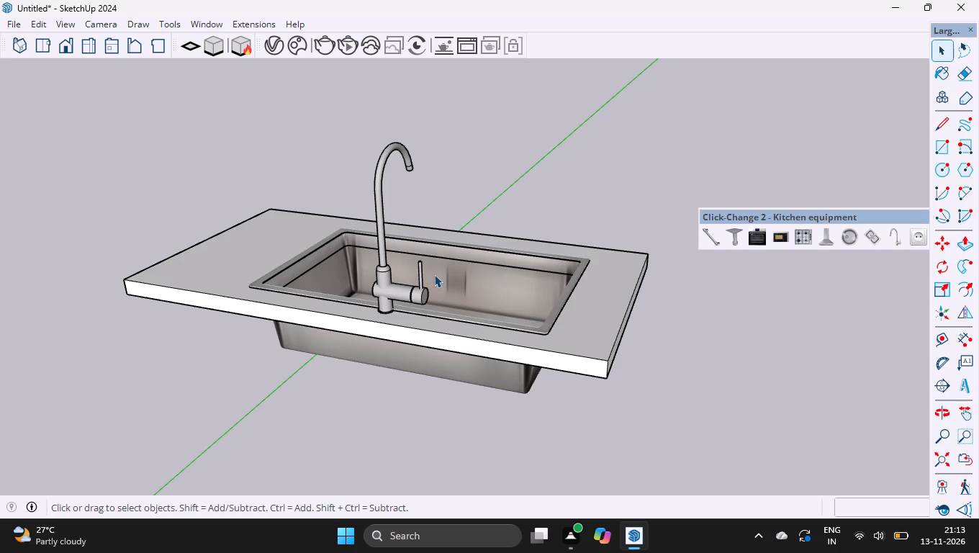
pyautogui.keyDown('ctrl'); pyautogui.scroll(-4, 364, 260); pyautogui.keyUp('ctrl')
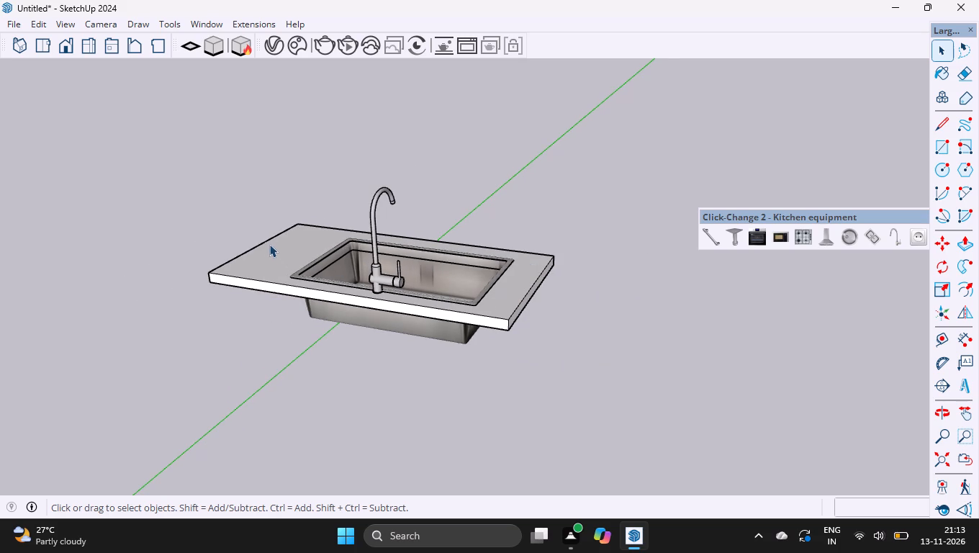
pyautogui.press('o')
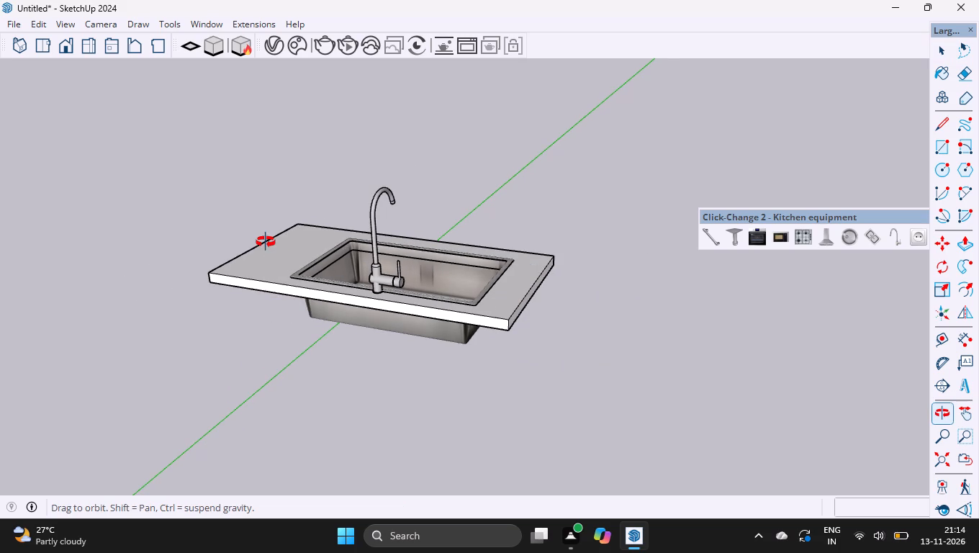
pyautogui.moveTo(242, 257); pyautogui.dragTo(428, 313)
pyautogui.keyDown('ctrl'); pyautogui.scroll(-2, 377, 310); pyautogui.keyUp('ctrl')
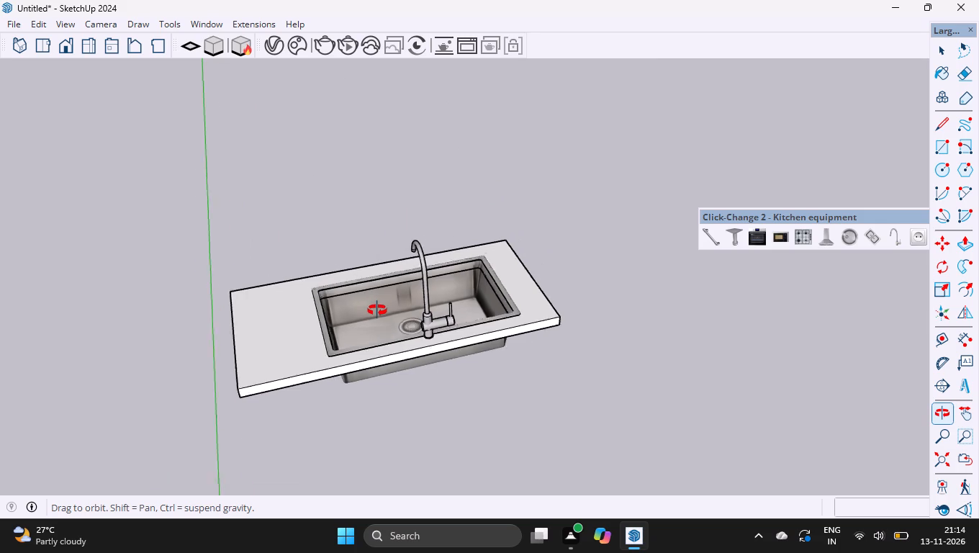
pyautogui.keyDown('ctrl'); pyautogui.scroll(-1, 377, 310); pyautogui.keyUp('ctrl')
pyautogui.keyDown('ctrl'); pyautogui.scroll(3, 209, 364); pyautogui.keyUp('ctrl')
pyautogui.press('space')
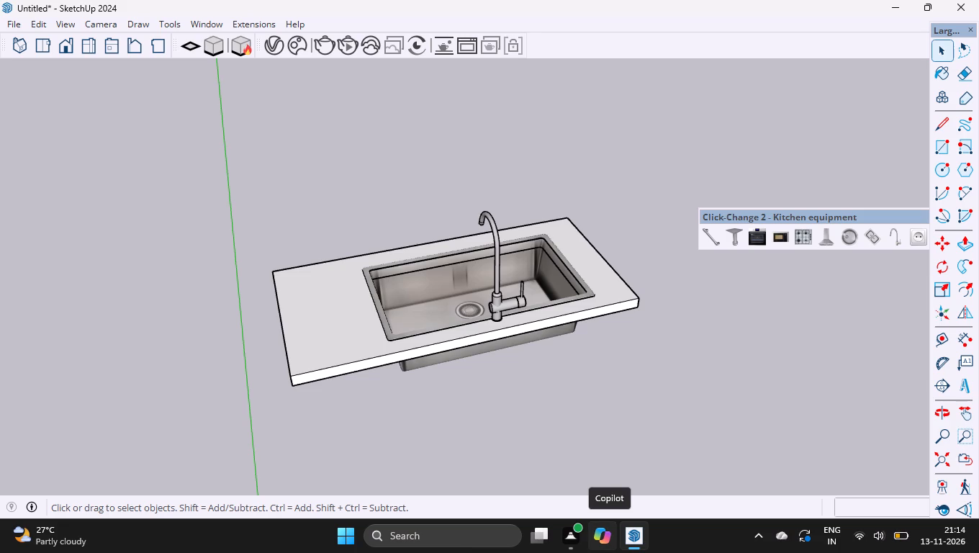
pyautogui.keyDown('ctrl'); pyautogui.scroll(-1, 597, 444); pyautogui.keyUp('ctrl')
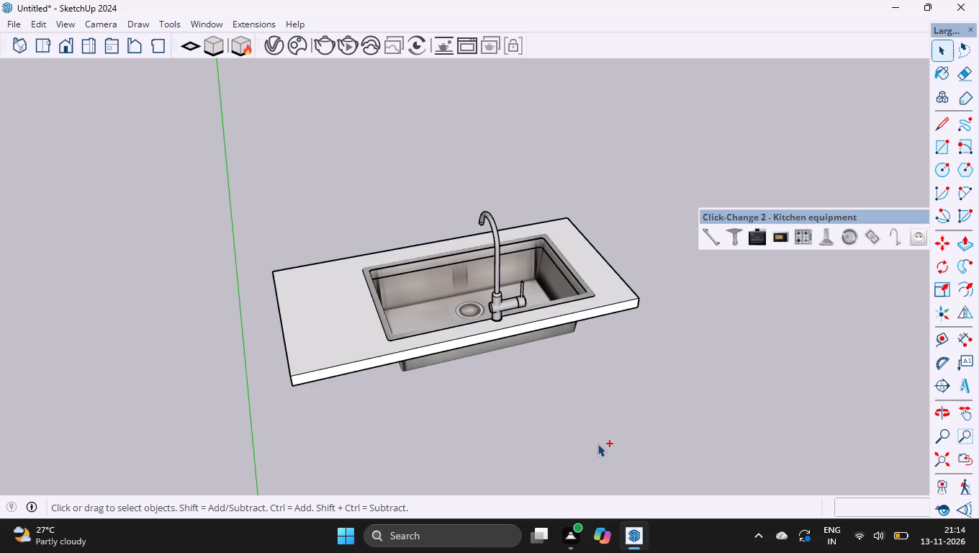
pyautogui.keyDown('ctrl'); pyautogui.scroll(-1, 568, 351); pyautogui.keyUp('ctrl')
pyautogui.keyDown('ctrl'); pyautogui.scroll(3, 568, 351); pyautogui.keyUp('ctrl')
pyautogui.click(597, 397)
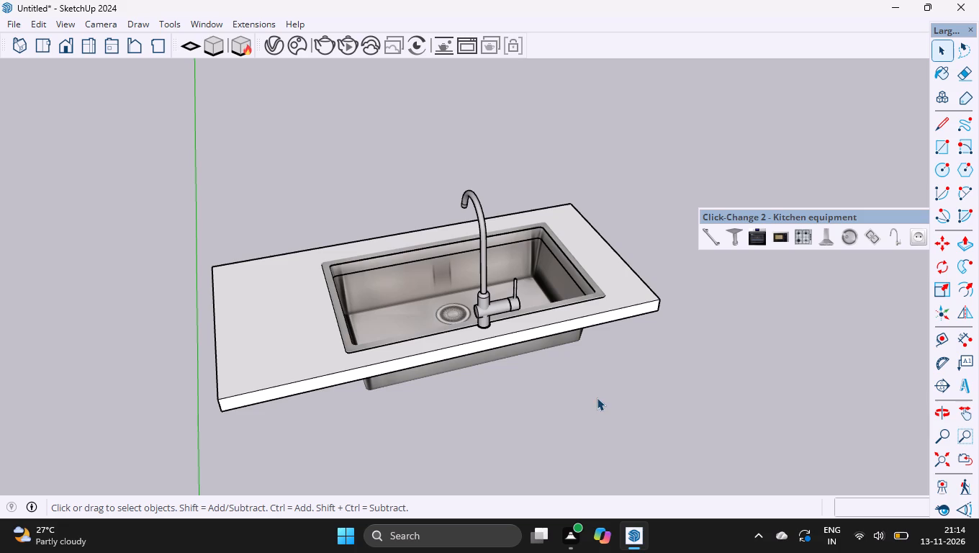
pyautogui.moveTo(549, 357); pyautogui.dragTo(378, 233)
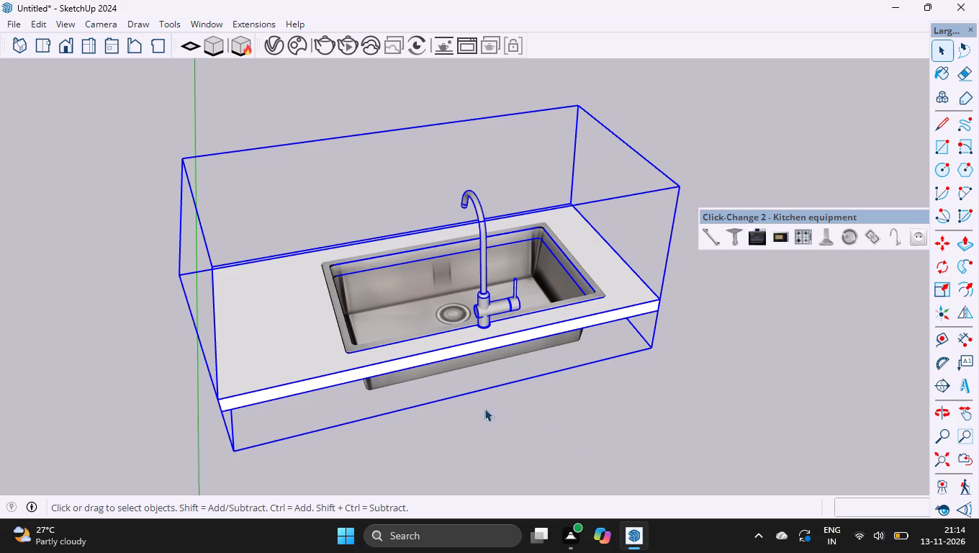
pyautogui.click(570, 434)
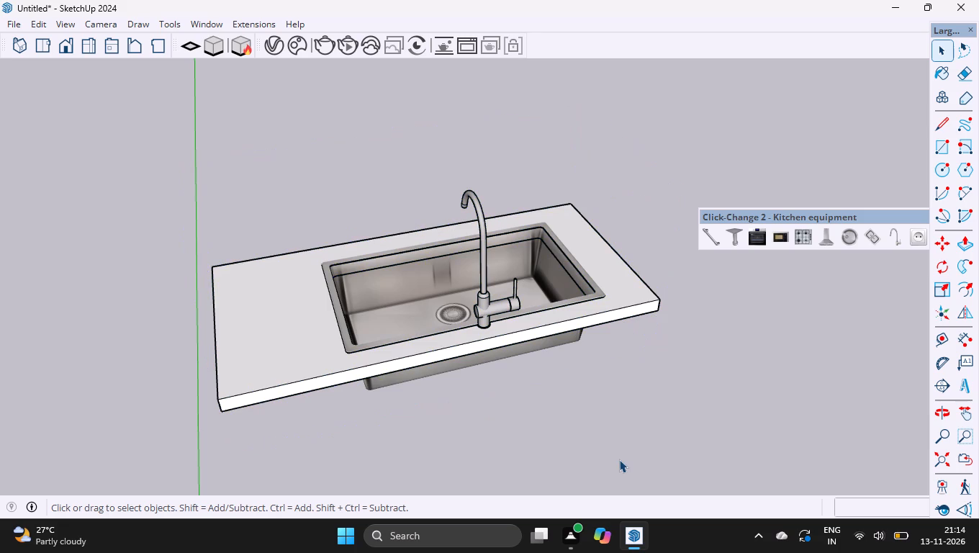
pyautogui.click(619, 459)
pyautogui.press('o')
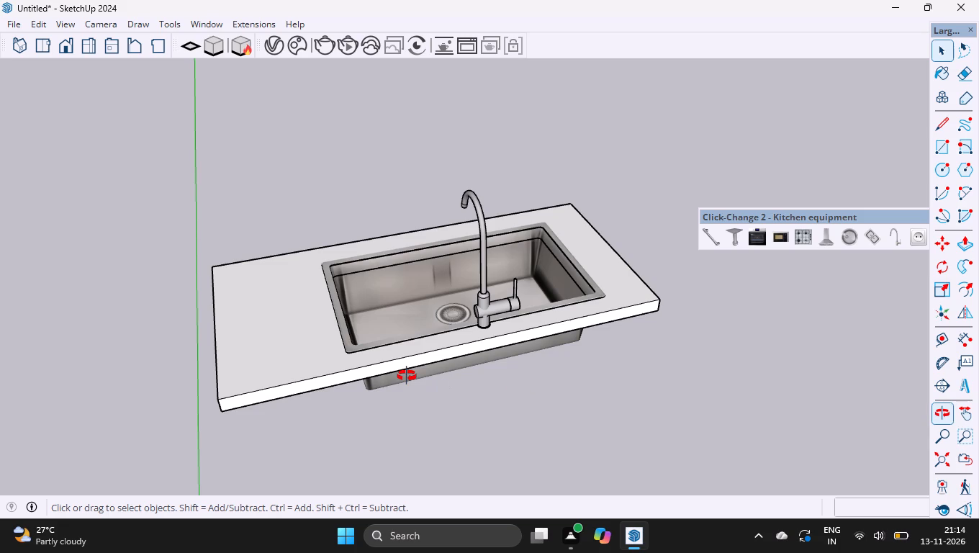
pyautogui.moveTo(339, 359); pyautogui.dragTo(709, 364)
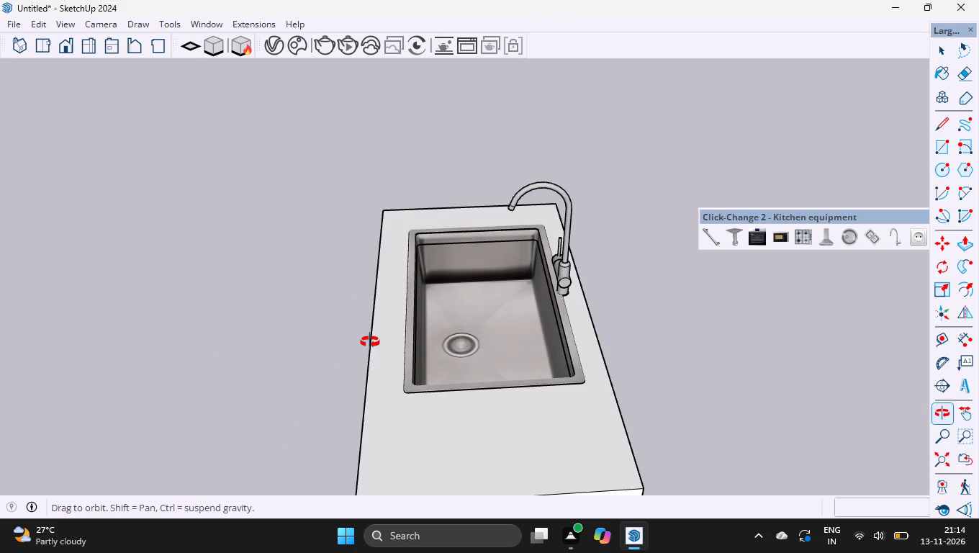
pyautogui.moveTo(370, 342); pyautogui.dragTo(705, 346)
pyautogui.moveTo(382, 289); pyautogui.dragTo(500, 410)
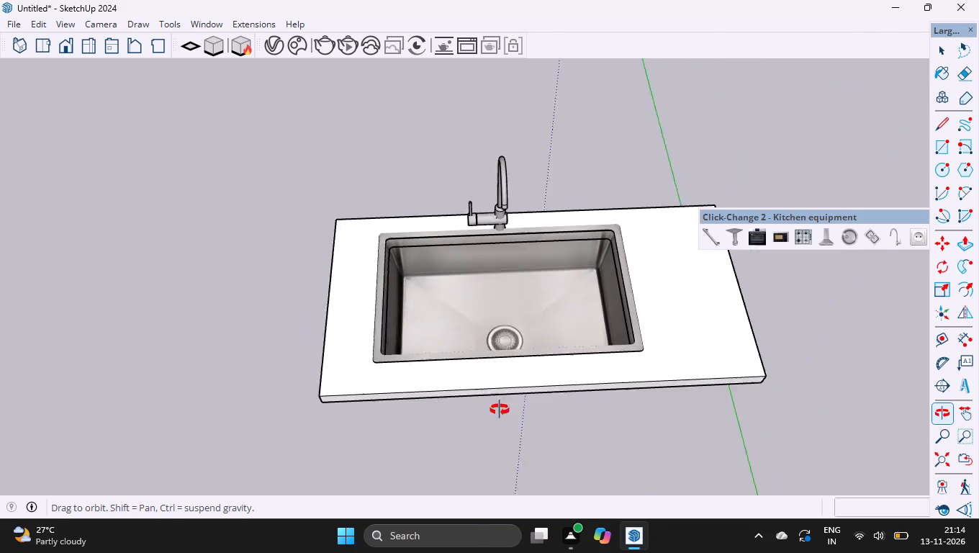
pyautogui.moveTo(500, 410); pyautogui.dragTo(516, 437)
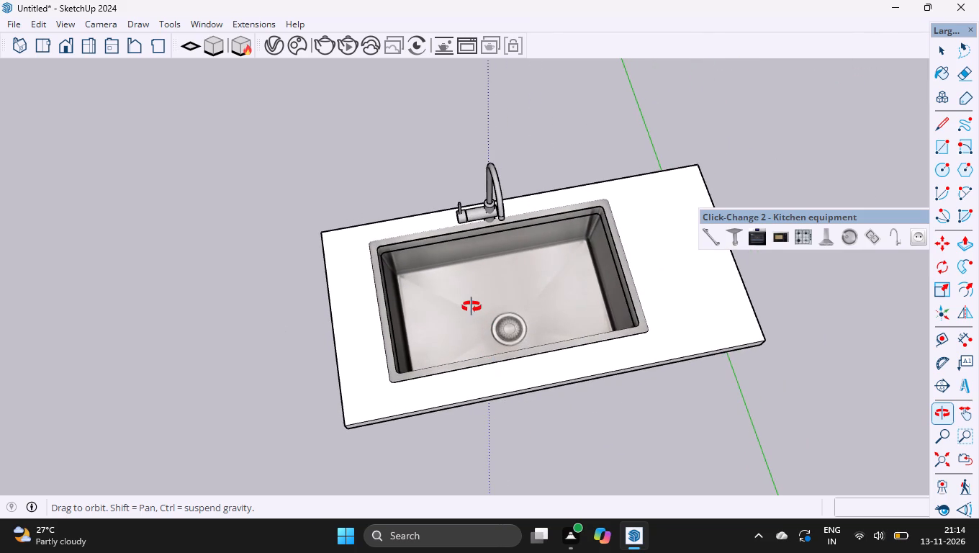
pyautogui.moveTo(471, 307); pyautogui.dragTo(425, 305)
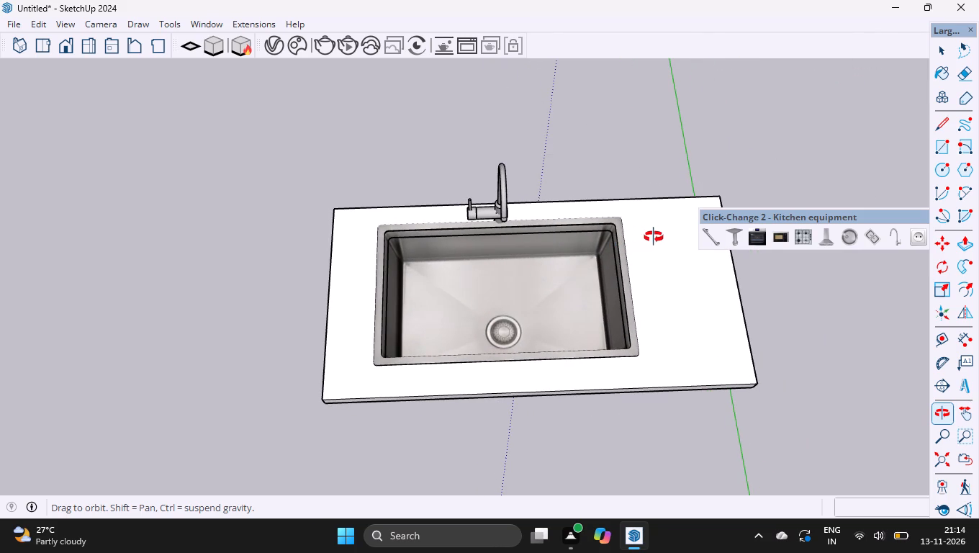
pyautogui.keyDown('ctrl'); pyautogui.scroll(-3, 534, 238); pyautogui.keyUp('ctrl')
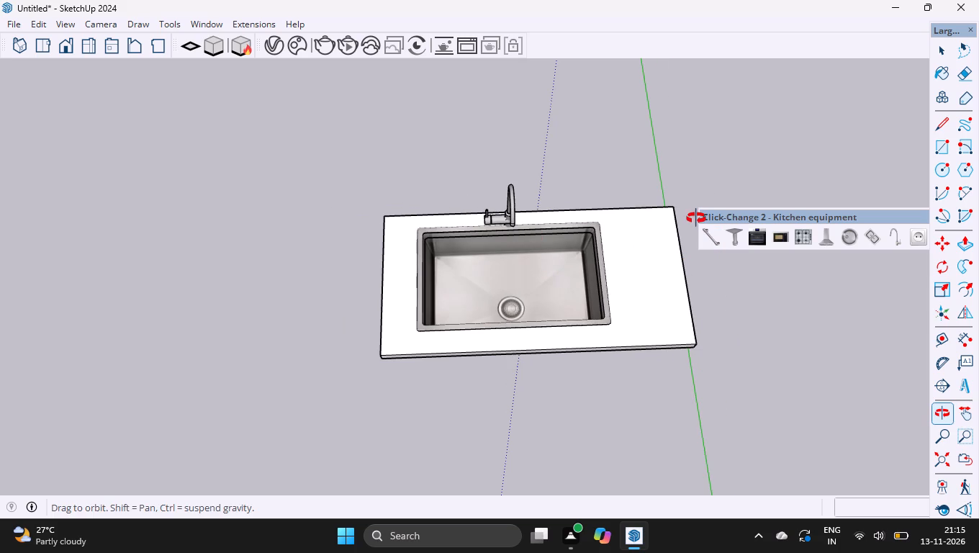
pyautogui.keyDown('ctrl'); pyautogui.scroll(4, 690, 217); pyautogui.keyUp('ctrl')
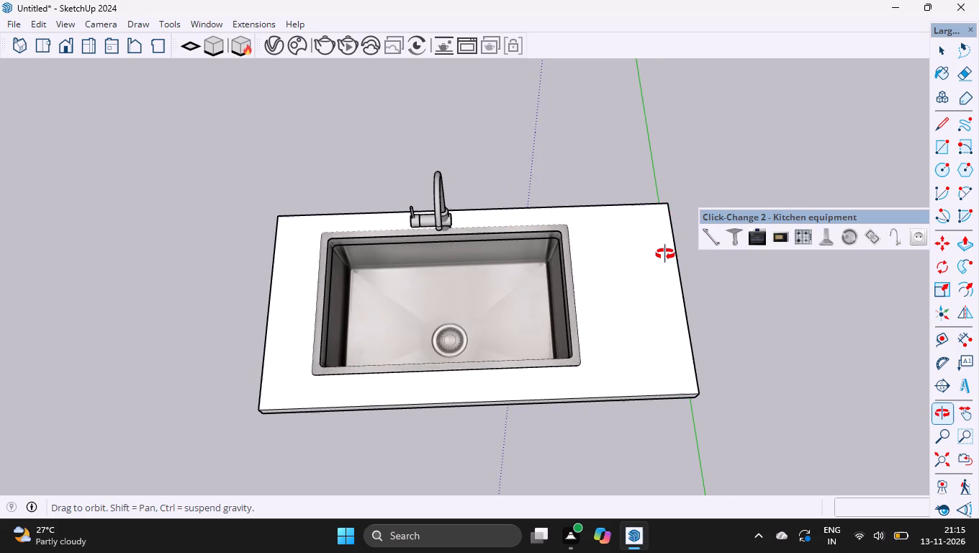
pyautogui.moveTo(665, 254); pyautogui.dragTo(639, 151)
pyautogui.moveTo(587, 237); pyautogui.dragTo(600, 190)
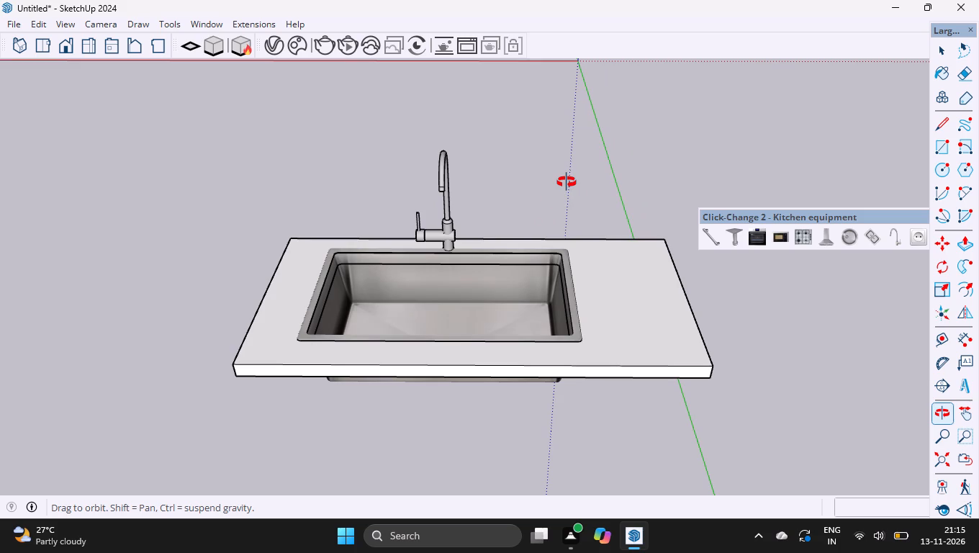
pyautogui.press('space')
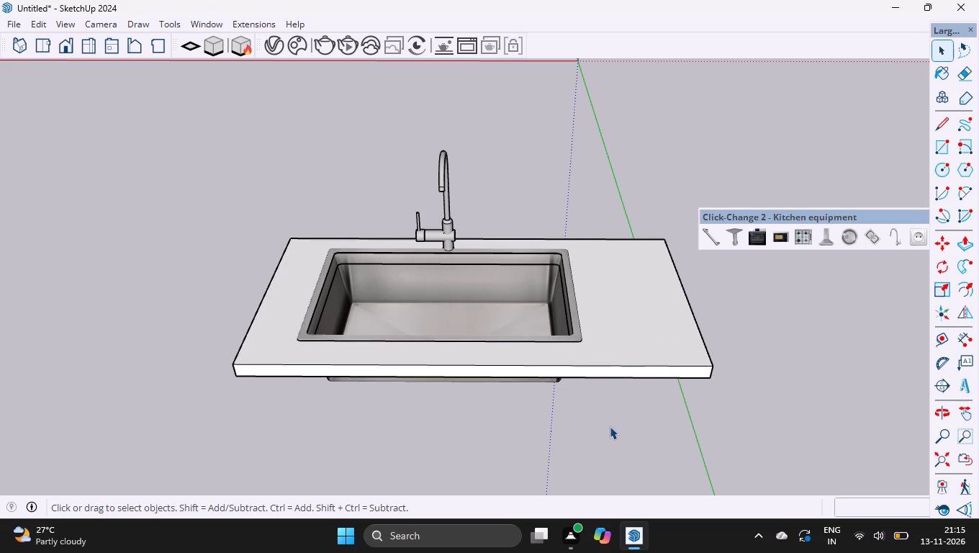
# Reveal the rest of the kitchen model by applying Isolate/Reveal to the countertop, sink and faucet assembly.
pyautogui.moveTo(610, 426); pyautogui.dragTo(456, 301)
pyautogui.moveTo(579, 410); pyautogui.dragTo(410, 298)
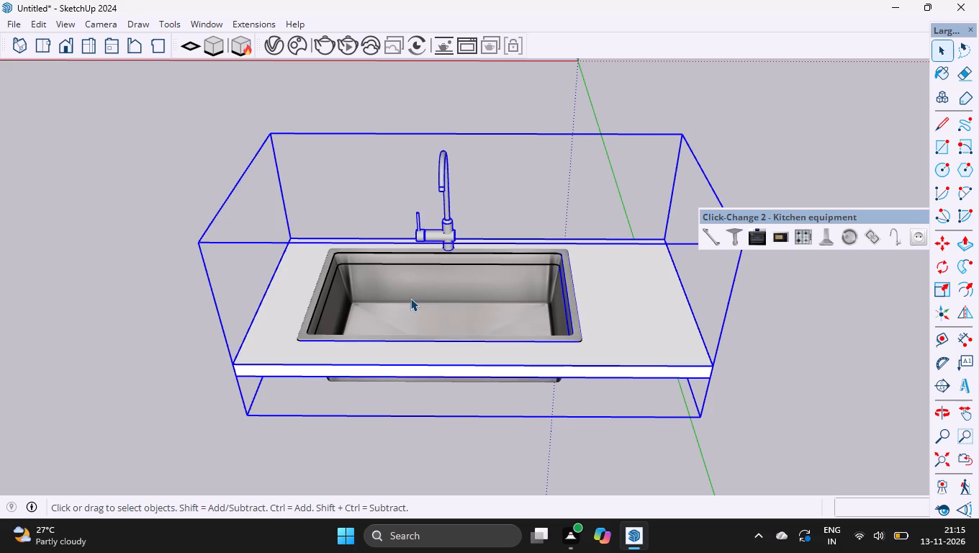
pyautogui.rightClick(563, 349)
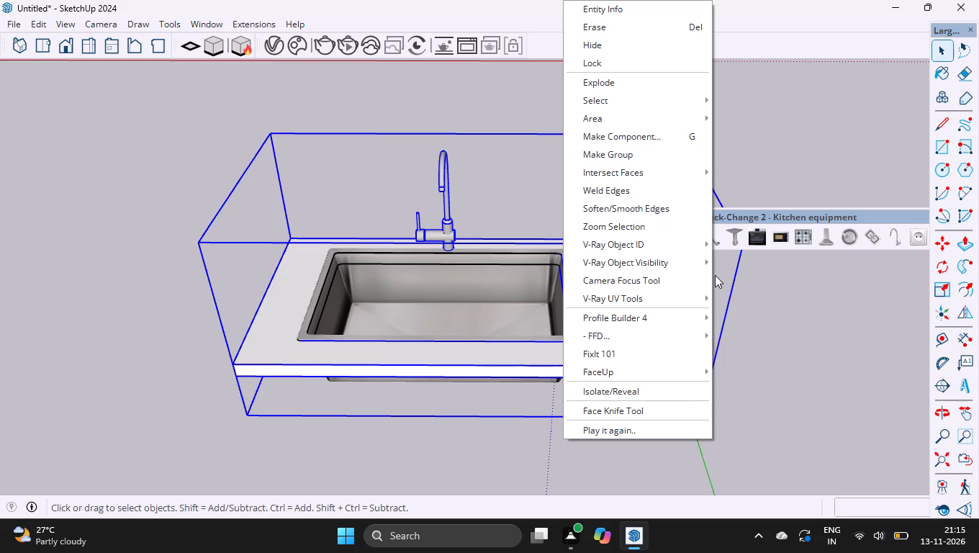
pyautogui.keyDown('ctrl'); pyautogui.scroll(-4, 632, 269); pyautogui.keyUp('ctrl')
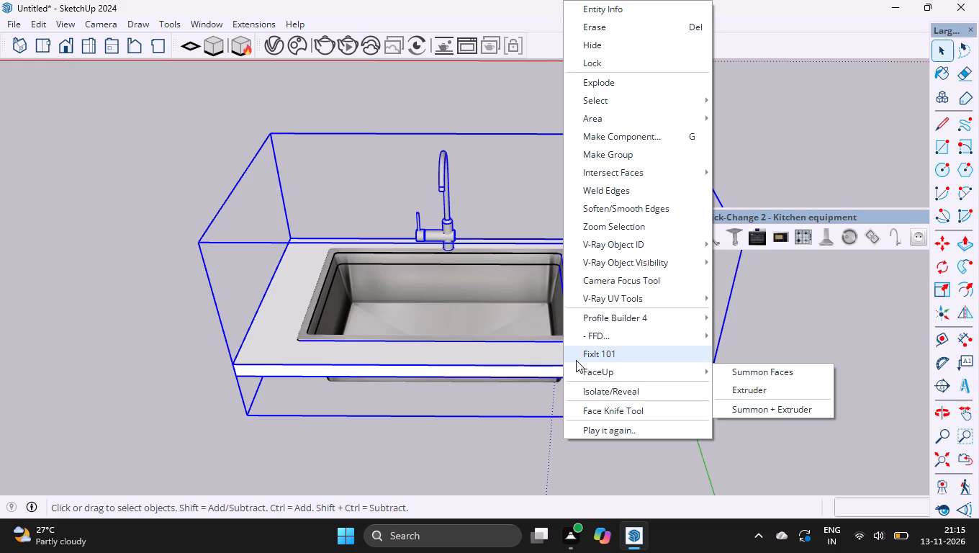
pyautogui.keyDown('ctrl'); pyautogui.scroll(2, 576, 360); pyautogui.keyUp('ctrl')
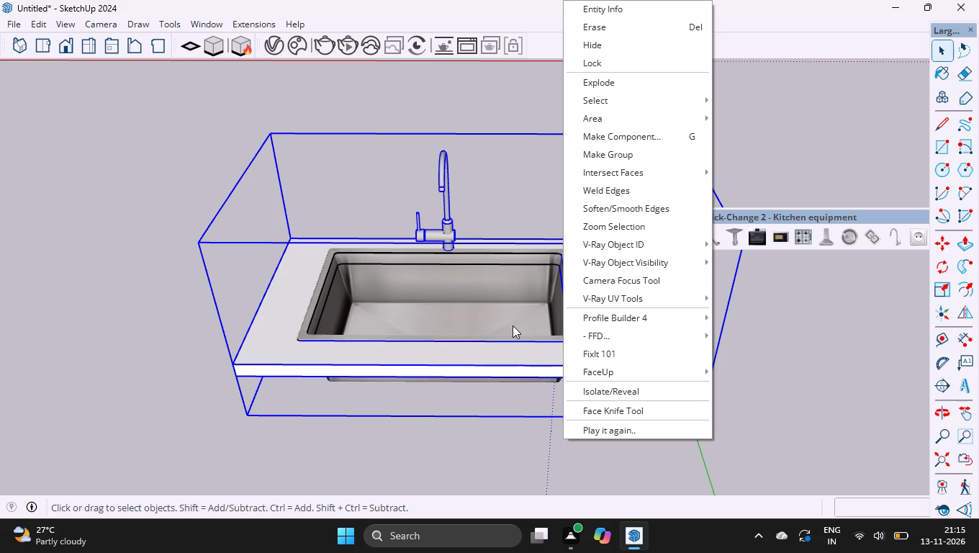
pyautogui.keyDown('ctrl'); pyautogui.scroll(7, 546, 346); pyautogui.keyUp('ctrl')
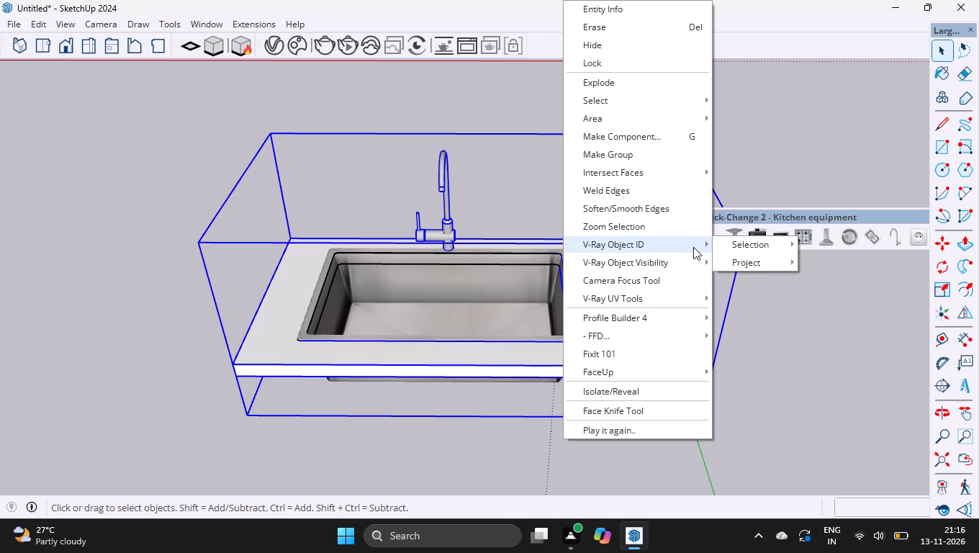
pyautogui.click(658, 389)
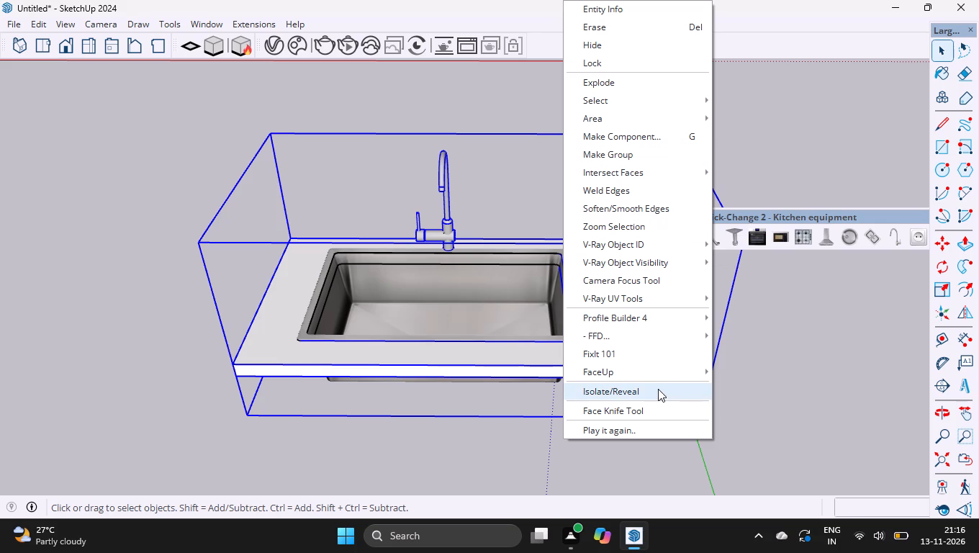
# Restore a front view of the whole revealed kitchen and deselect the countertop, sink and faucet group.
pyautogui.keyDown('ctrl'); pyautogui.scroll(-4, 576, 333); pyautogui.keyUp('ctrl')
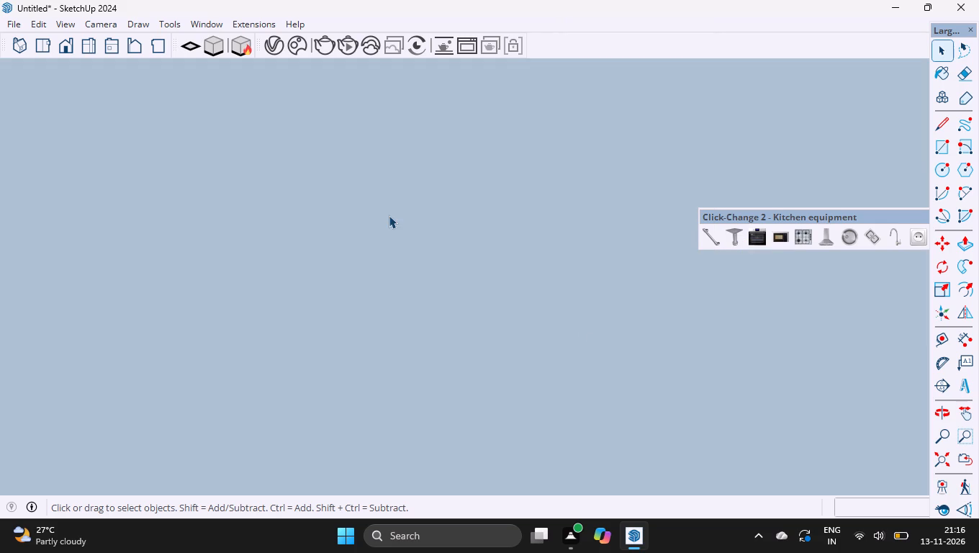
pyautogui.press('o')
pyautogui.moveTo(459, 279); pyautogui.dragTo(72, 194)
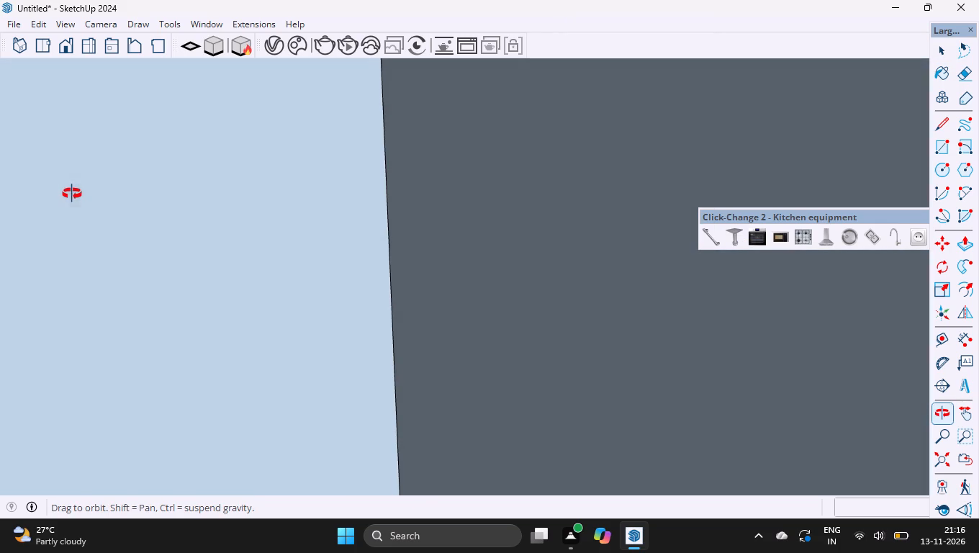
pyautogui.scroll(-5, 398, 266)
pyautogui.keyDown('ctrl'); pyautogui.scroll(-9, 398, 266); pyautogui.keyUp('ctrl')
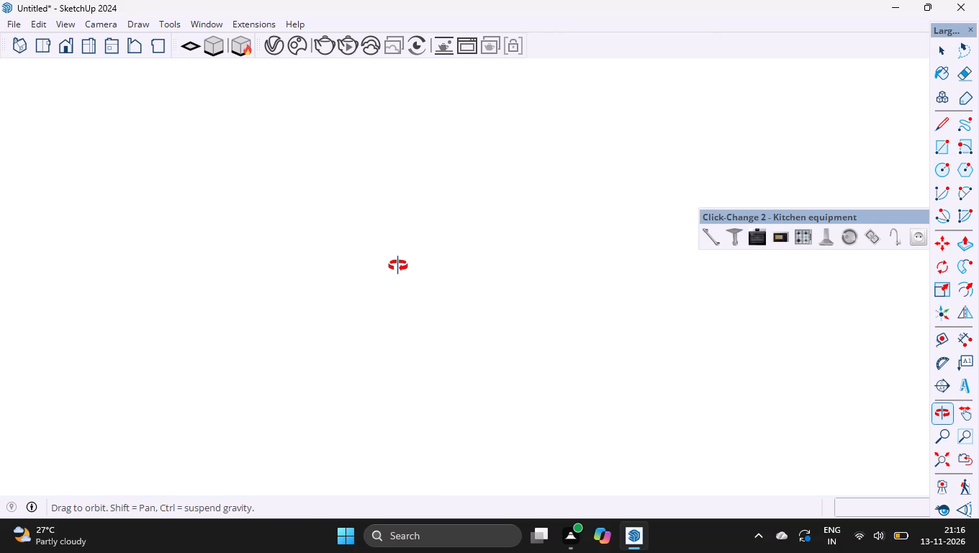
pyautogui.keyDown('ctrl'); pyautogui.scroll(-15, 398, 266); pyautogui.keyUp('ctrl')
pyautogui.keyDown('ctrl'); pyautogui.scroll(-13, 398, 266); pyautogui.keyUp('ctrl')
pyautogui.press('space')
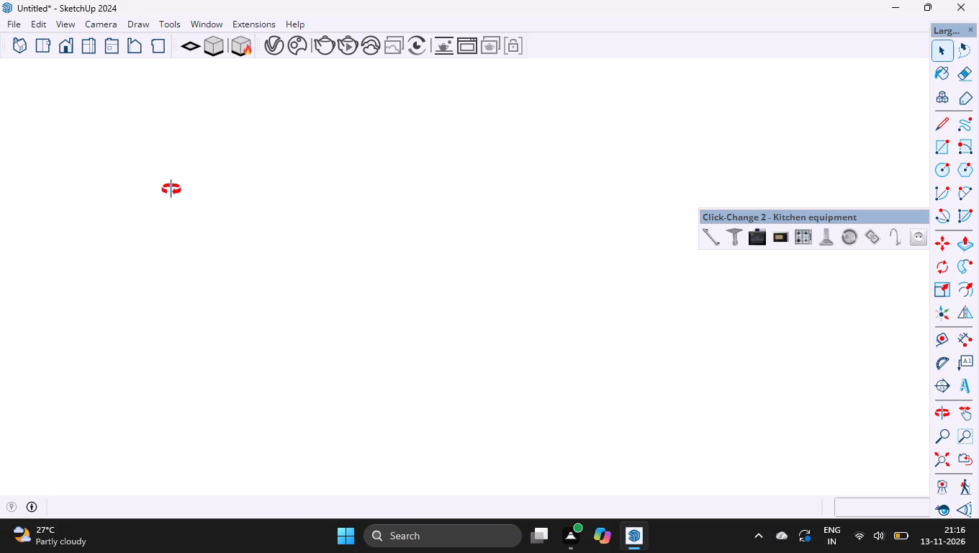
pyautogui.click(43, 48)
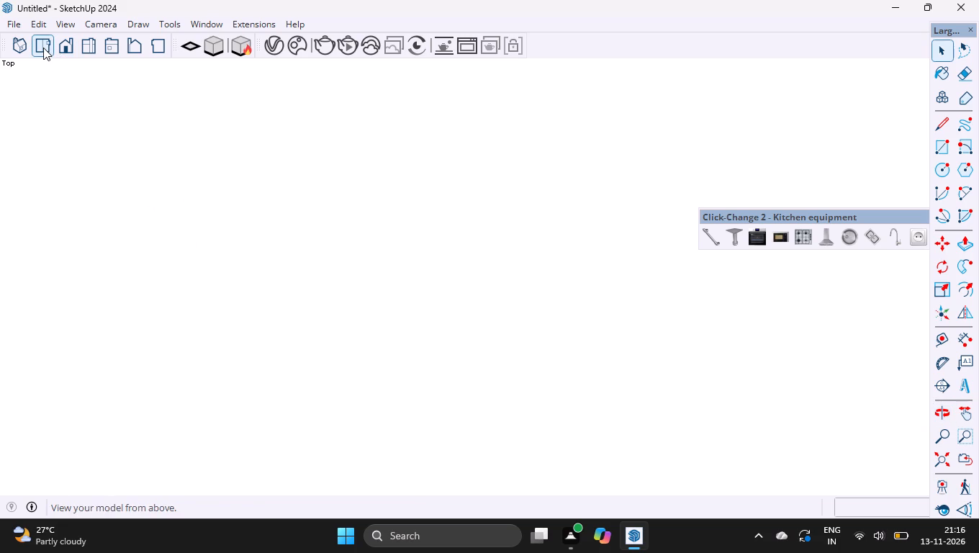
pyautogui.click(72, 54)
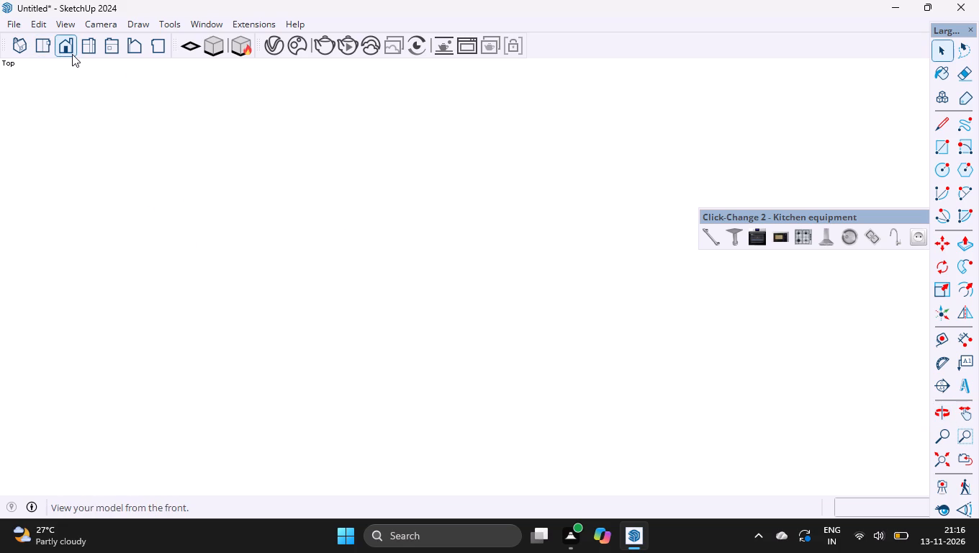
pyautogui.keyDown('ctrl'); pyautogui.scroll(-7, 461, 296); pyautogui.keyUp('ctrl')
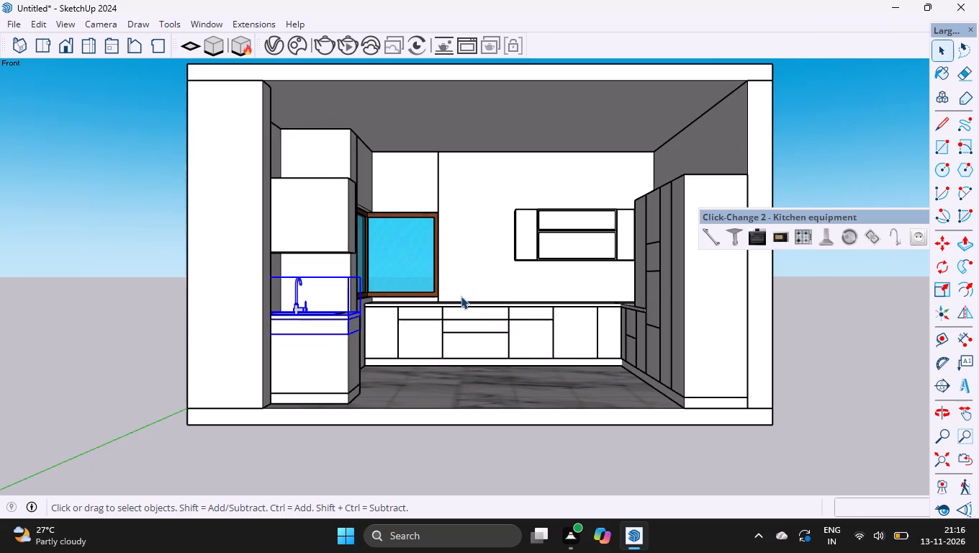
pyautogui.keyDown('ctrl'); pyautogui.scroll(-2, 525, 468); pyautogui.keyUp('ctrl')
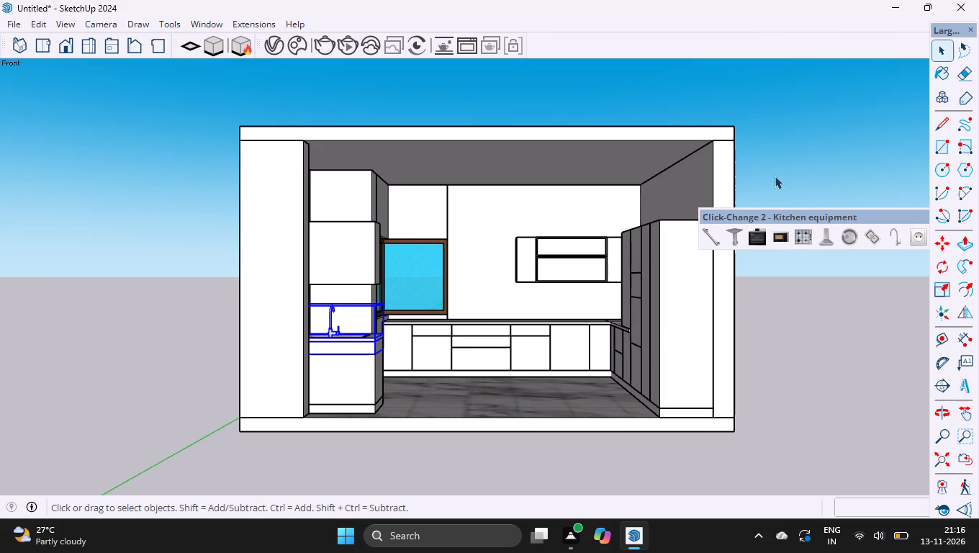
pyautogui.keyDown('ctrl'); pyautogui.scroll(2, 768, 341); pyautogui.keyUp('ctrl')
pyautogui.click(768, 341)
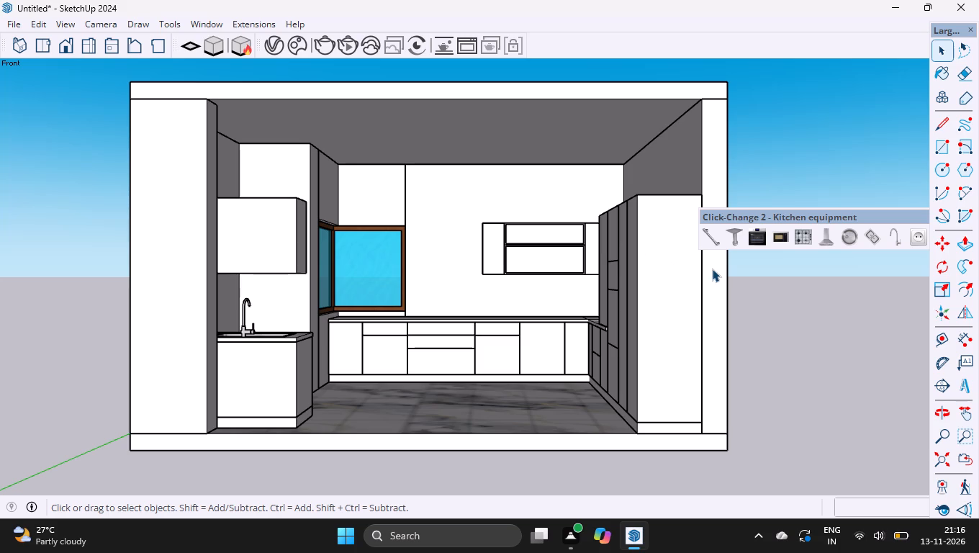
# Push/Pull the inner end face of the front wall beside the sink about 2' 5 1/16" into the room opening, and close the wall group.
pyautogui.keyDown('ctrl'); pyautogui.scroll(-4, 460, 284); pyautogui.keyUp('ctrl')
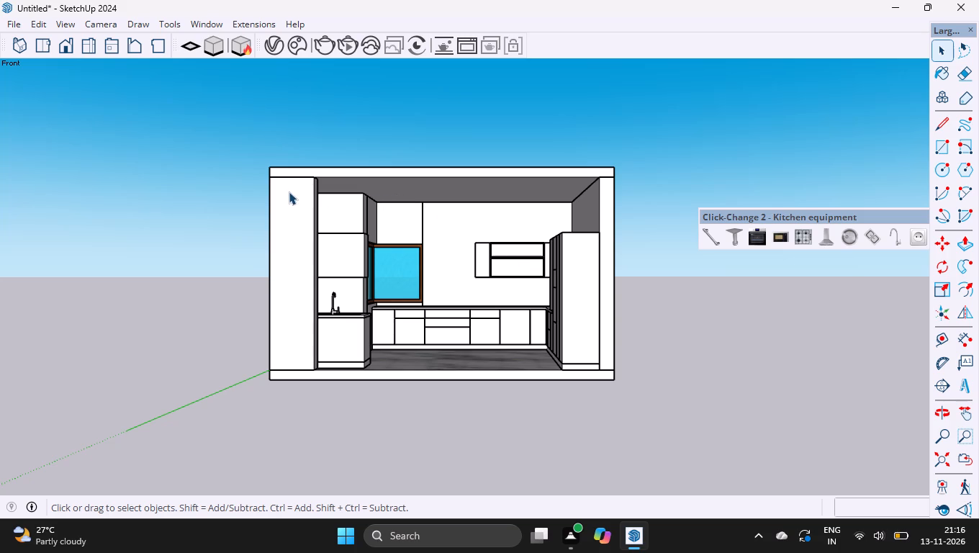
pyautogui.keyDown('ctrl'); pyautogui.scroll(2, 329, 225); pyautogui.keyUp('ctrl')
pyautogui.press('o')
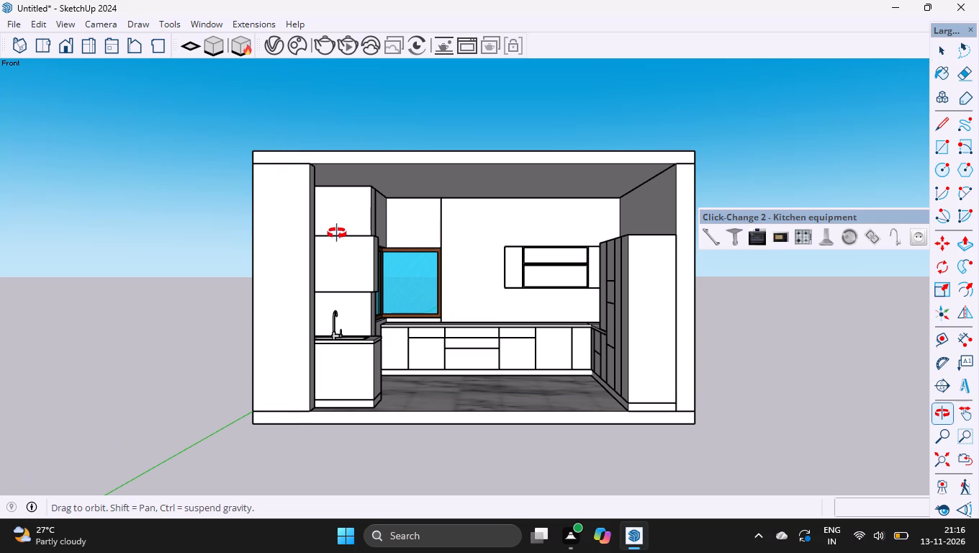
pyautogui.moveTo(393, 278); pyautogui.dragTo(258, 318)
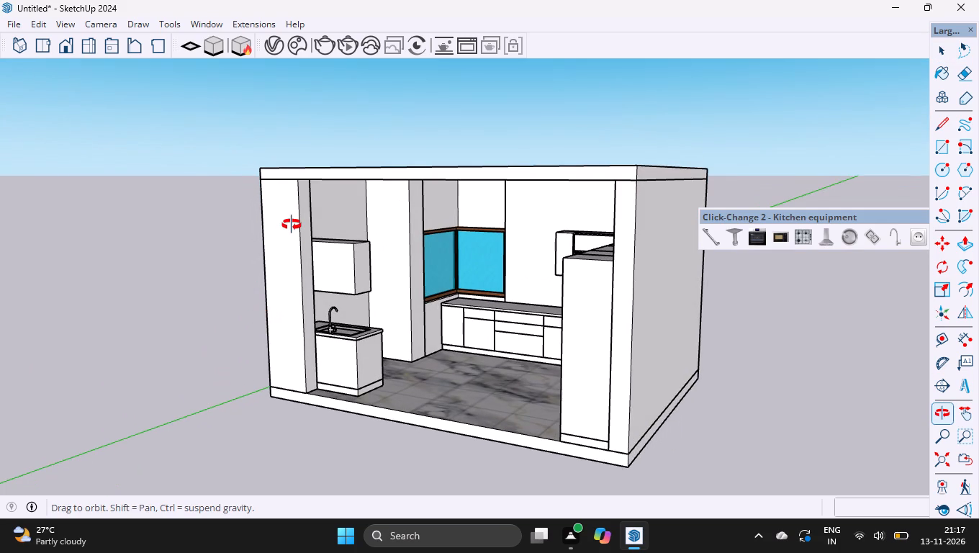
pyautogui.keyDown('ctrl'); pyautogui.scroll(6, 292, 225); pyautogui.keyUp('ctrl')
pyautogui.press('space')
pyautogui.doubleClick(315, 247)
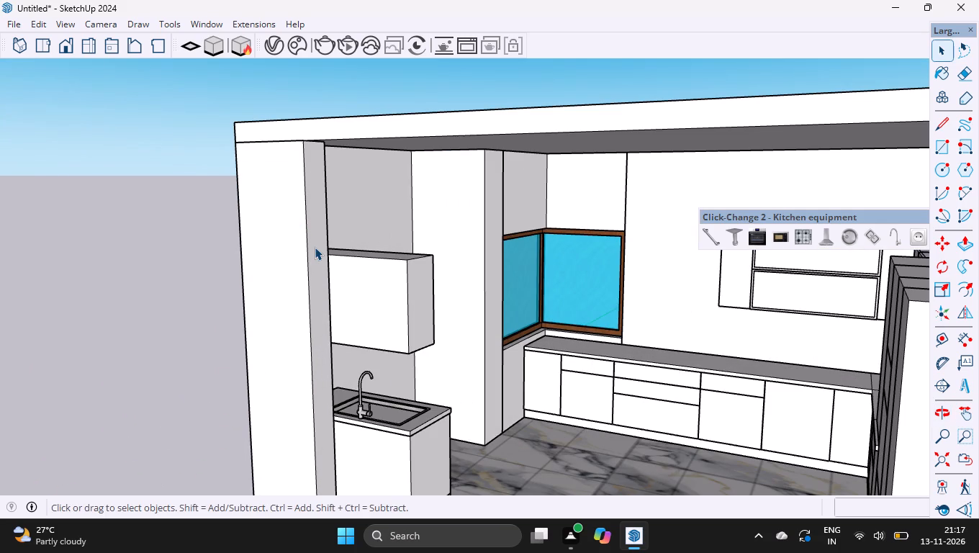
pyautogui.press('p')
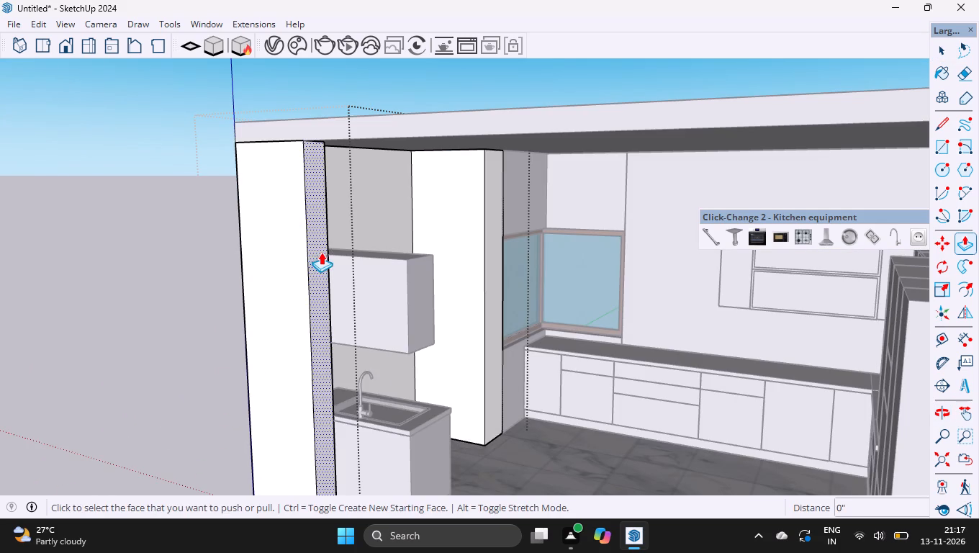
pyautogui.moveTo(321, 252); pyautogui.dragTo(428, 269)
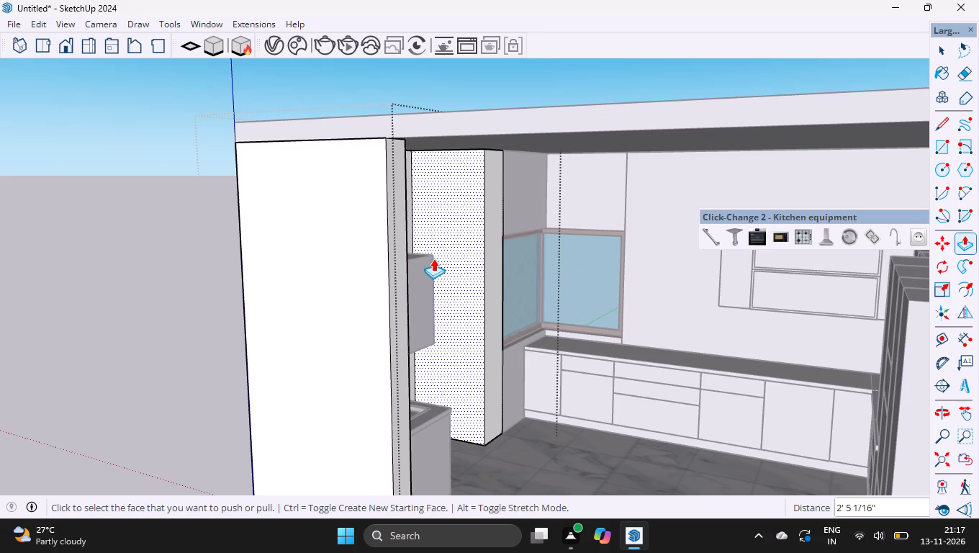
pyautogui.click(433, 258)
pyautogui.press('space')
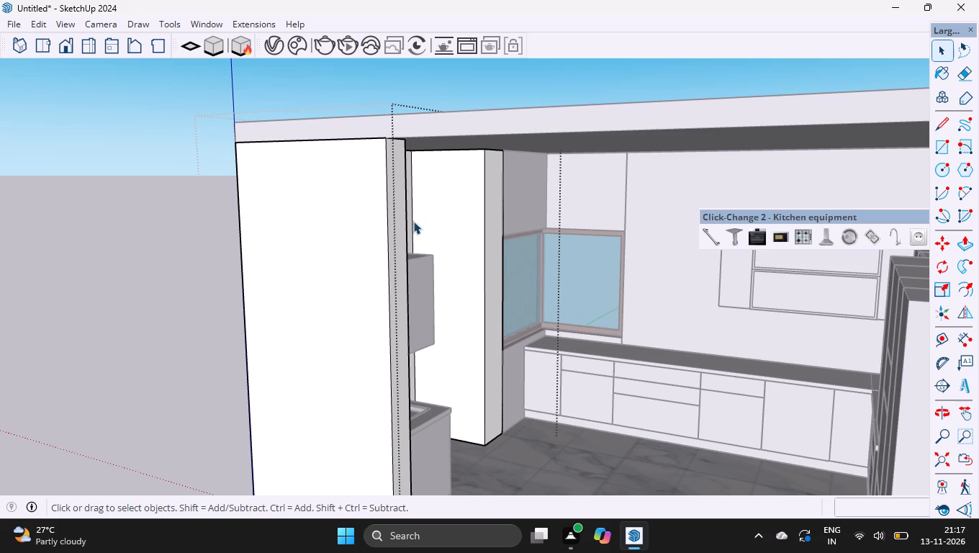
pyautogui.keyDown('ctrl'); pyautogui.scroll(-10, 331, 189); pyautogui.keyUp('ctrl')
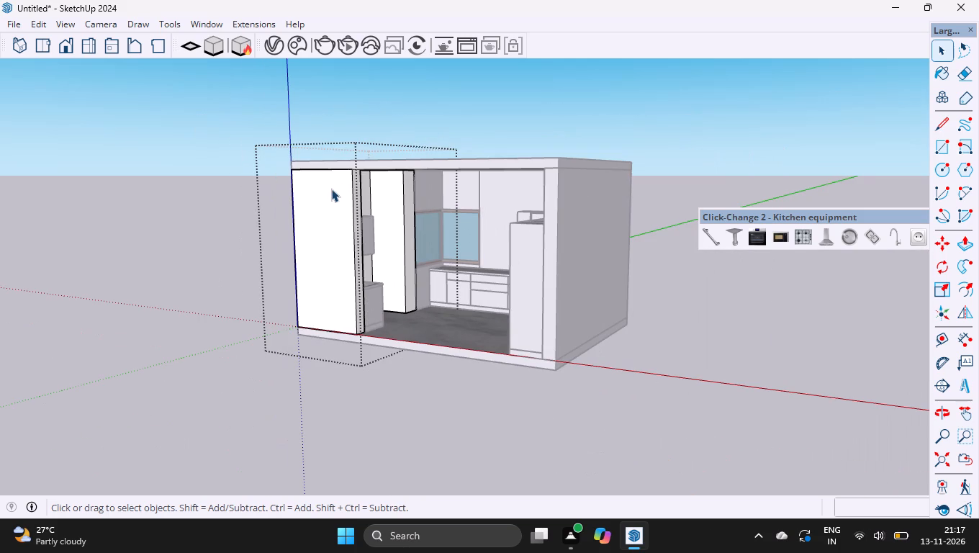
pyautogui.keyDown('ctrl'); pyautogui.scroll(5, 186, 135); pyautogui.keyUp('ctrl')
pyautogui.click(200, 163)
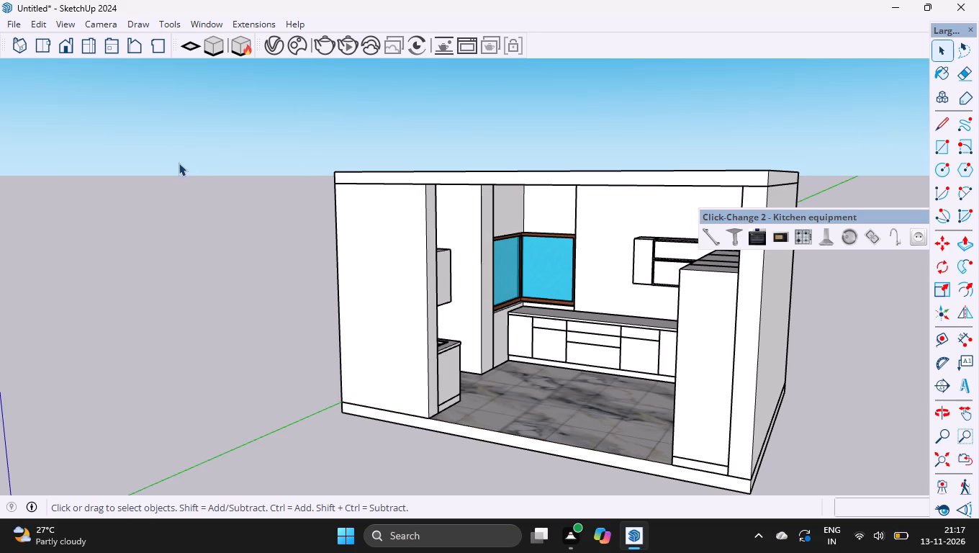
# Examine the kitchen with its extended front wall from outside, and inspect the marble floor tiles and their joints up close.
pyautogui.keyDown('ctrl'); pyautogui.scroll(-2, 186, 184); pyautogui.keyUp('ctrl')
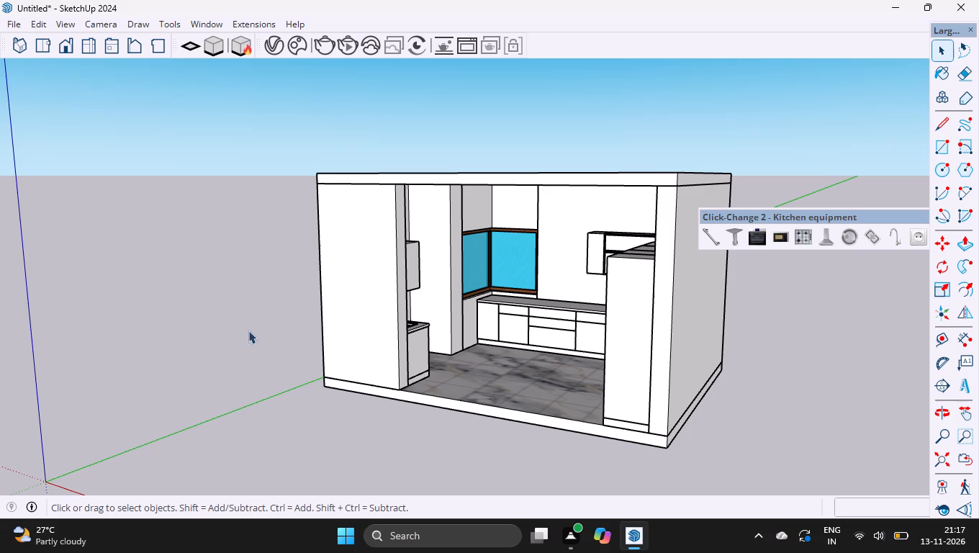
pyautogui.keyDown('ctrl'); pyautogui.scroll(-2, 196, 304); pyautogui.keyUp('ctrl')
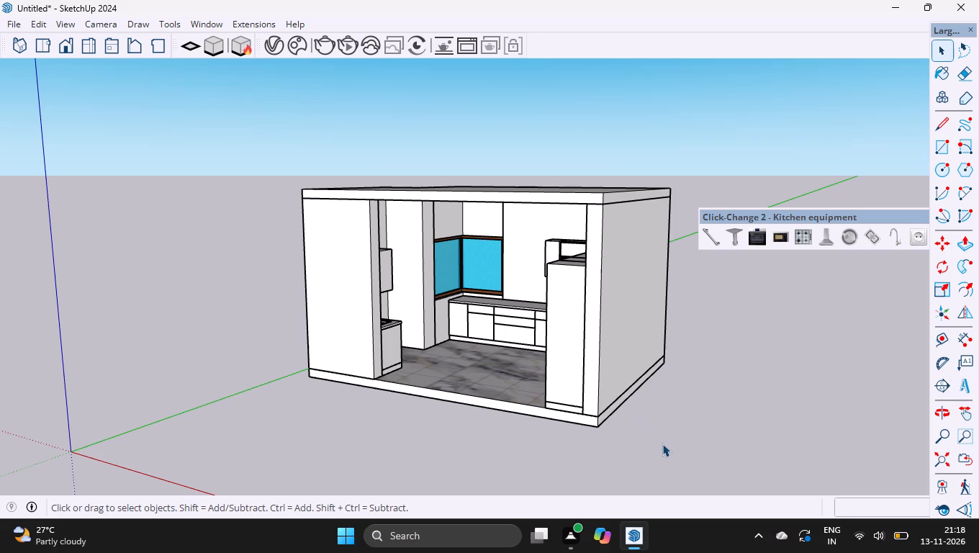
pyautogui.keyDown('ctrl'); pyautogui.scroll(3, 662, 444); pyautogui.keyUp('ctrl')
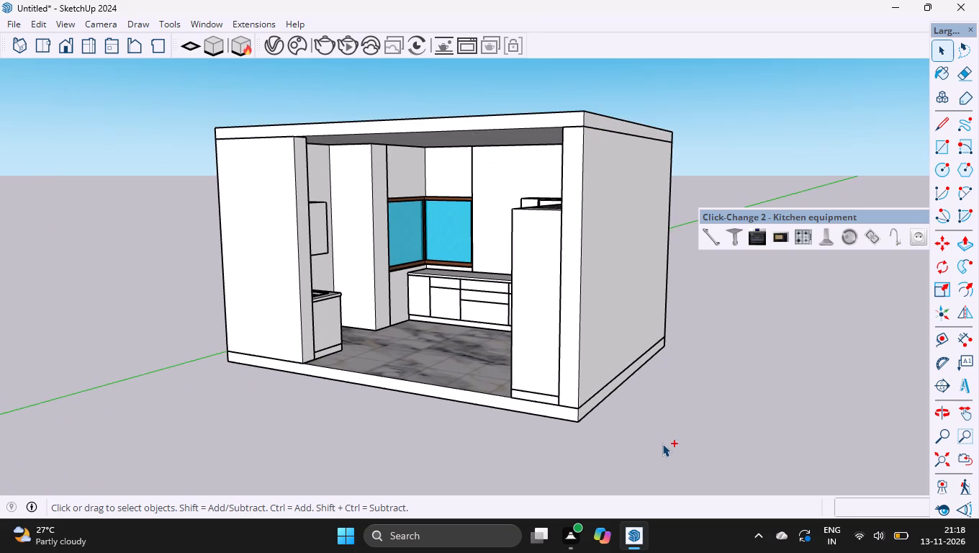
pyautogui.keyDown('ctrl'); pyautogui.scroll(1, 662, 444); pyautogui.keyUp('ctrl')
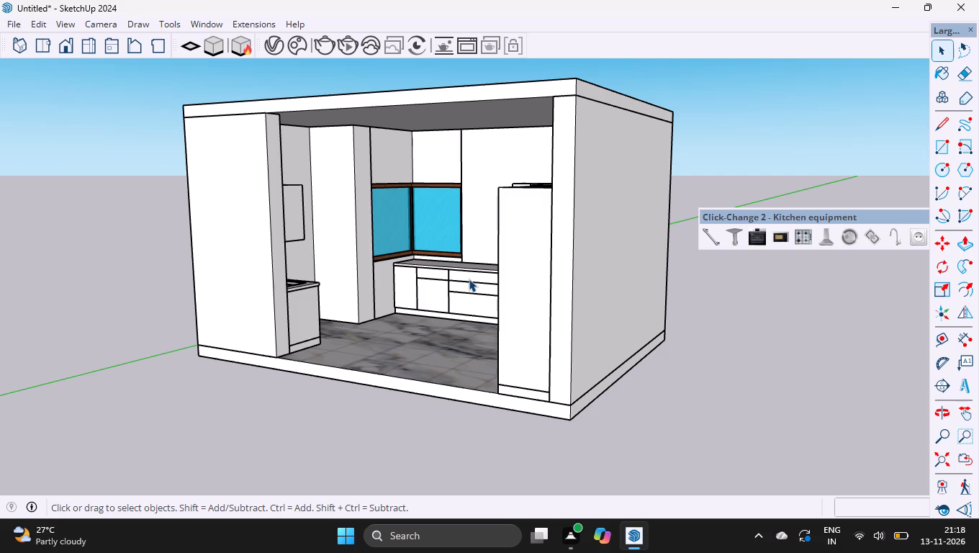
pyautogui.press('o')
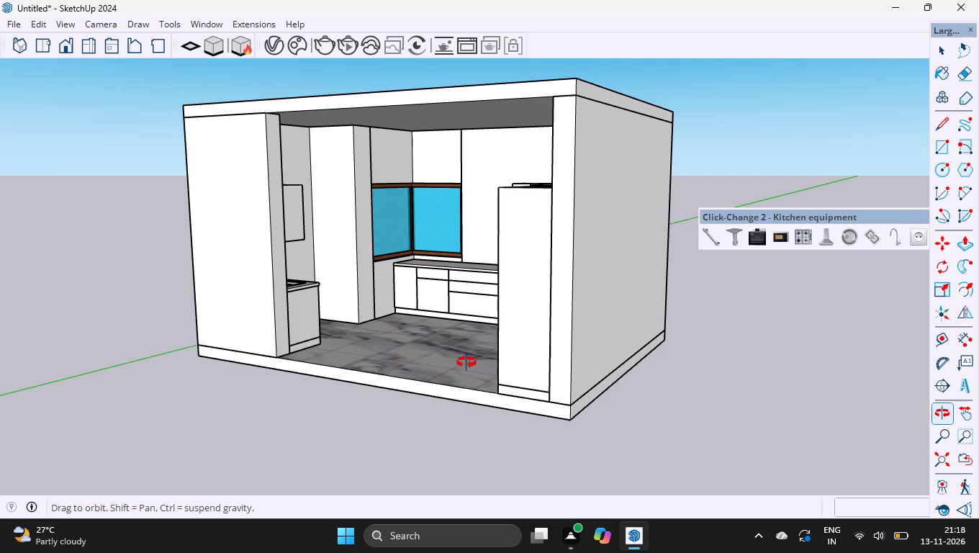
pyautogui.moveTo(425, 360); pyautogui.dragTo(556, 454)
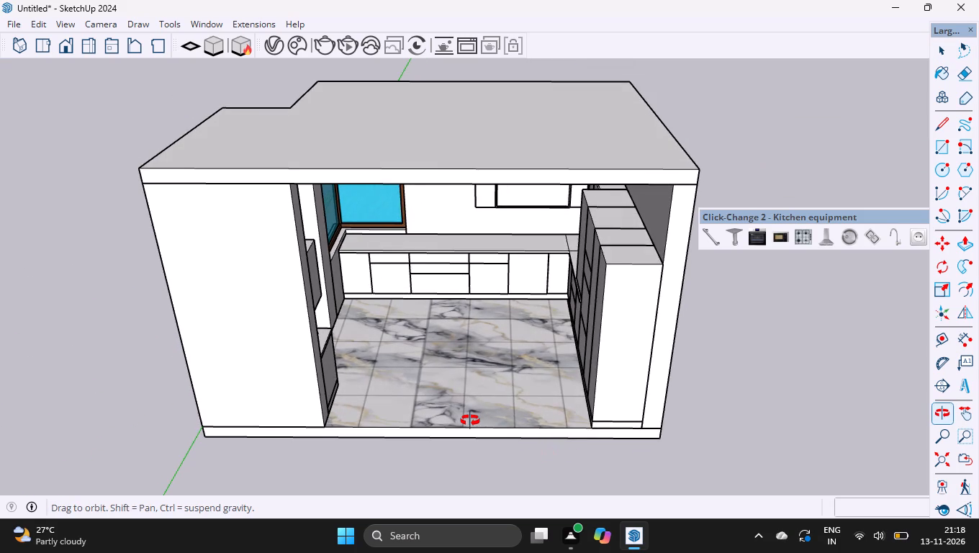
pyautogui.keyDown('ctrl'); pyautogui.scroll(7, 470, 421); pyautogui.keyUp('ctrl')
pyautogui.press('space')
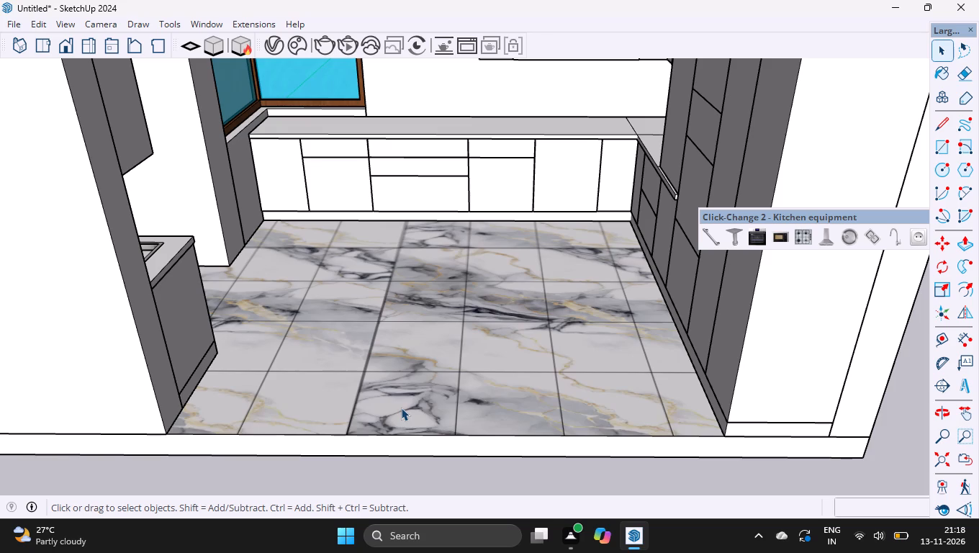
pyautogui.keyDown('ctrl'); pyautogui.scroll(5, 339, 439); pyautogui.keyUp('ctrl')
pyautogui.scroll(-2, 339, 439)
pyautogui.scroll(1, 339, 439)
pyautogui.scroll(-1, 339, 439)
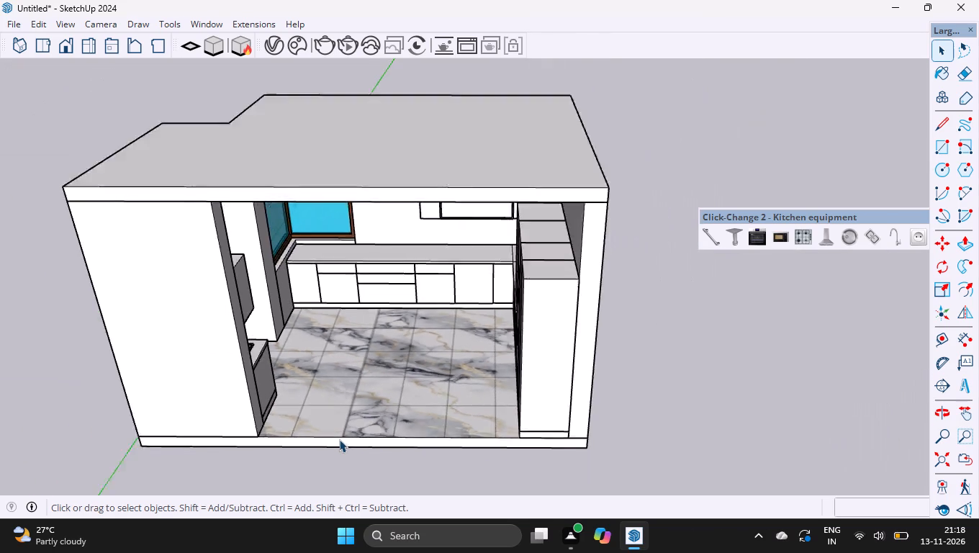
pyautogui.keyDown('ctrl'); pyautogui.scroll(15, 346, 433); pyautogui.keyUp('ctrl')
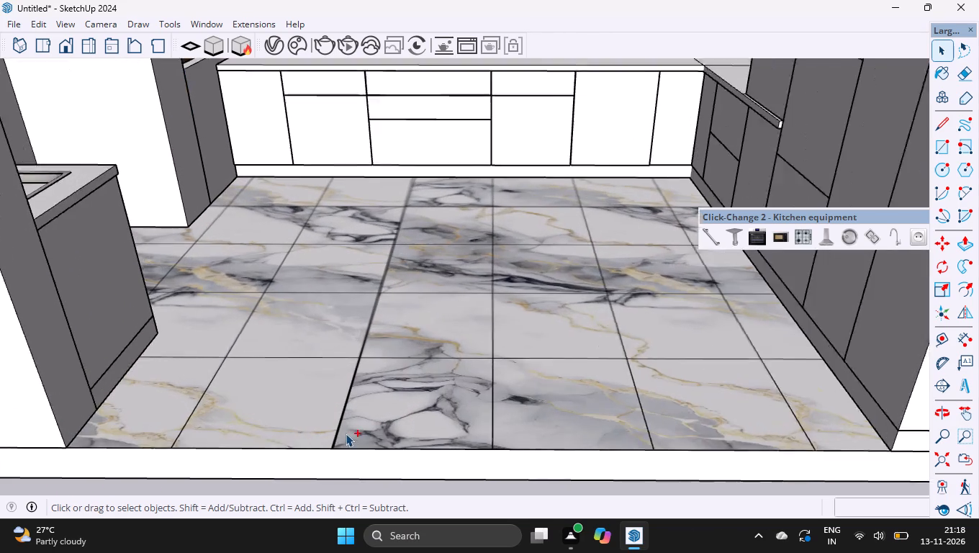
pyautogui.keyDown('ctrl'); pyautogui.scroll(6, 346, 433); pyautogui.keyUp('ctrl')
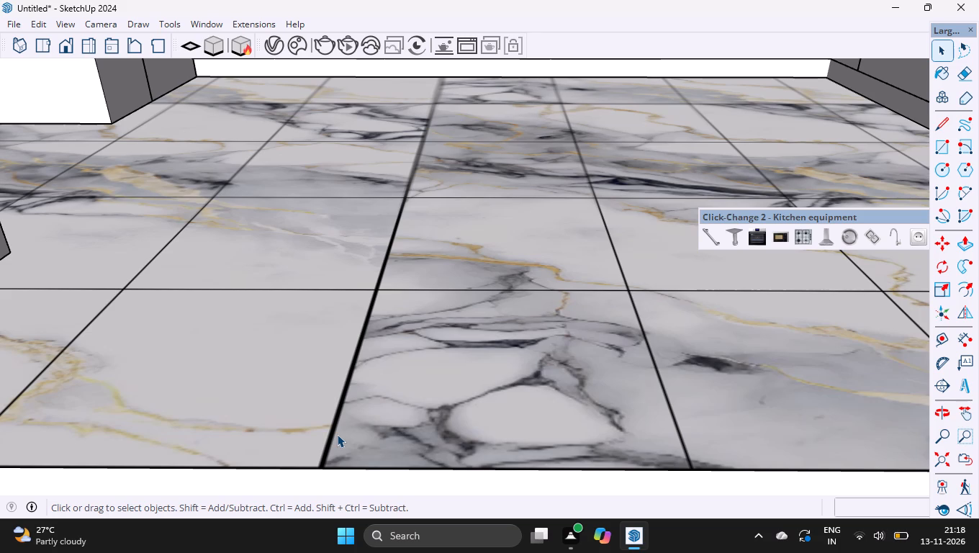
pyautogui.keyDown('ctrl'); pyautogui.scroll(-8, 337, 434); pyautogui.keyUp('ctrl')
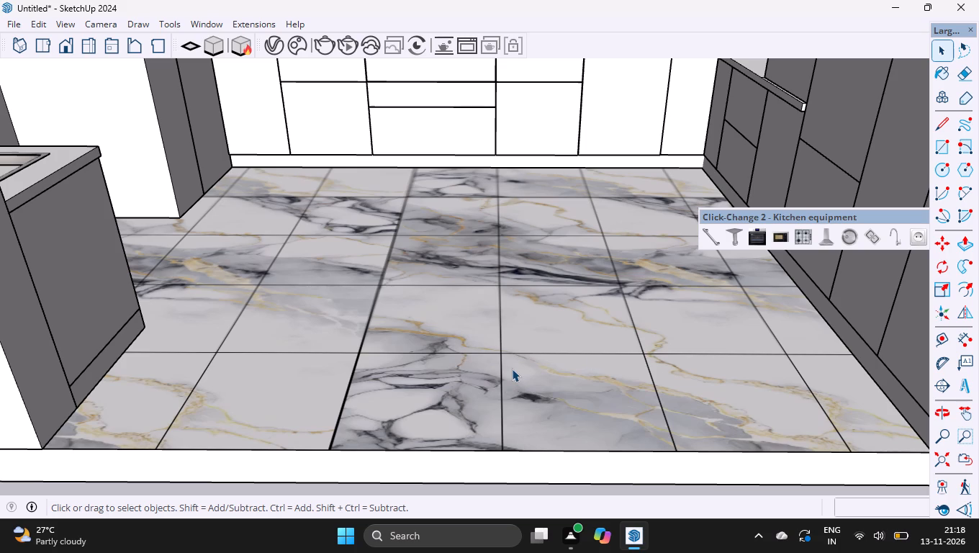
pyautogui.keyDown('ctrl'); pyautogui.scroll(-3, 512, 369); pyautogui.keyUp('ctrl')
pyautogui.keyDown('ctrl'); pyautogui.scroll(-3, 657, 313); pyautogui.keyUp('ctrl')
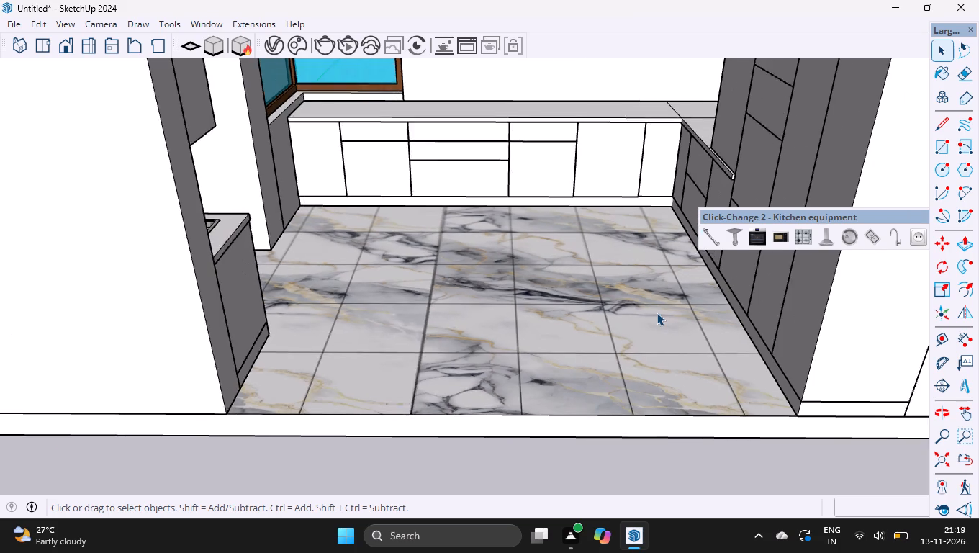
pyautogui.press('o')
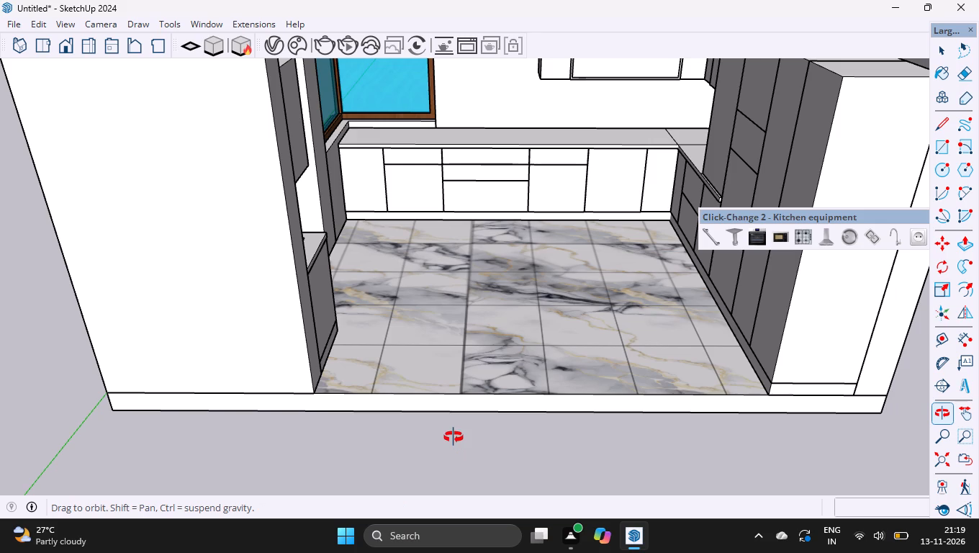
pyautogui.moveTo(463, 372); pyautogui.dragTo(489, 250)
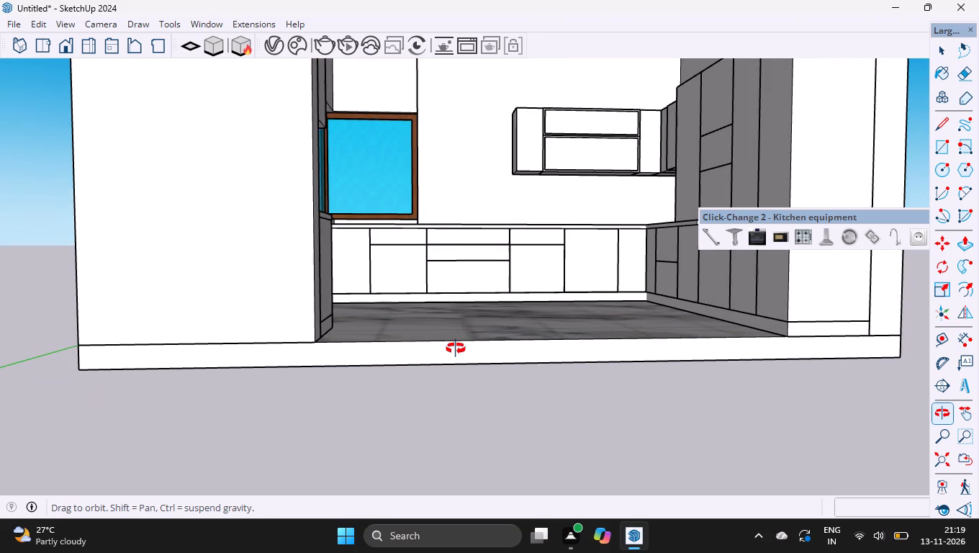
# Examine the marble tile floor and the surrounding cabinets through the room opening from a raised front viewpoint.
pyautogui.moveTo(503, 280); pyautogui.dragTo(480, 375)
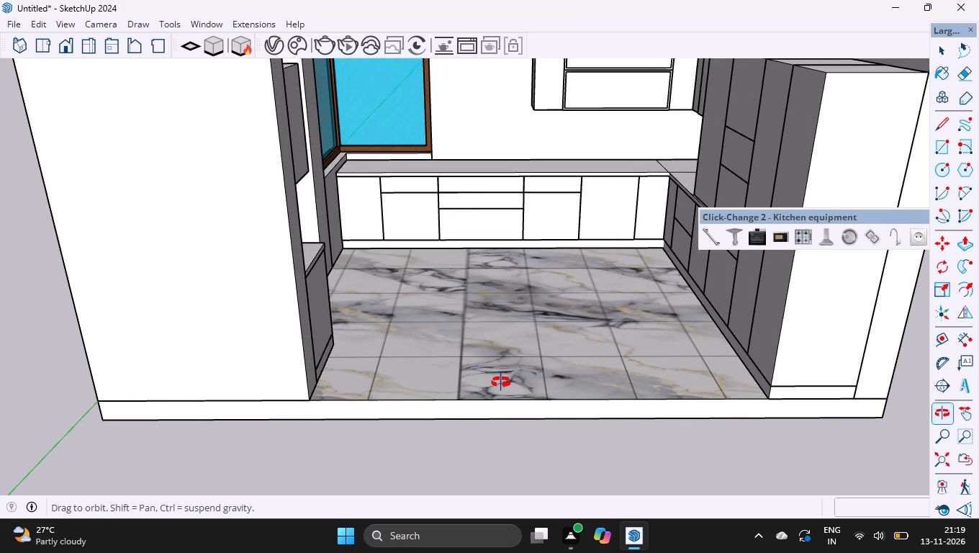
pyautogui.press('space')
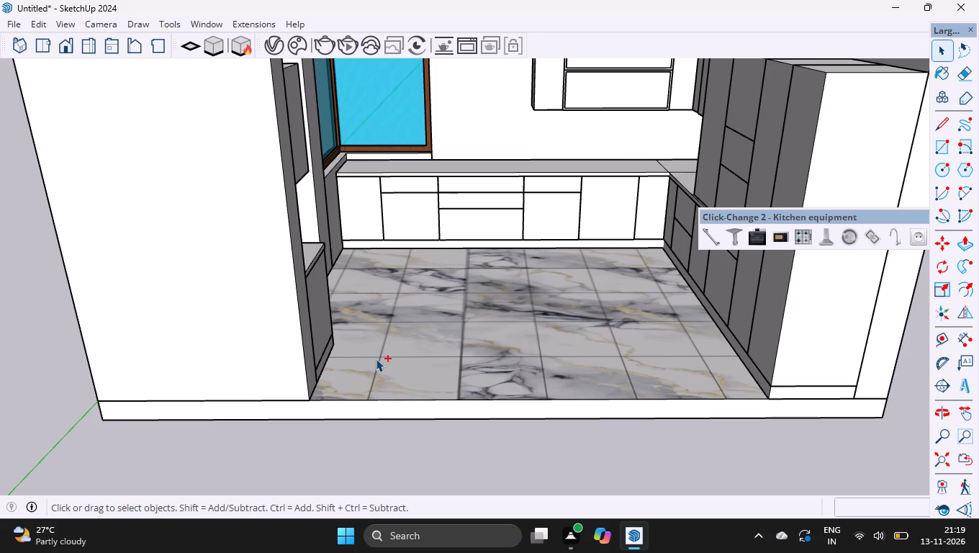
pyautogui.keyDown('ctrl'); pyautogui.scroll(-4, 376, 359); pyautogui.keyUp('ctrl')
pyautogui.keyDown('ctrl'); pyautogui.scroll(5, 527, 321); pyautogui.keyUp('ctrl')
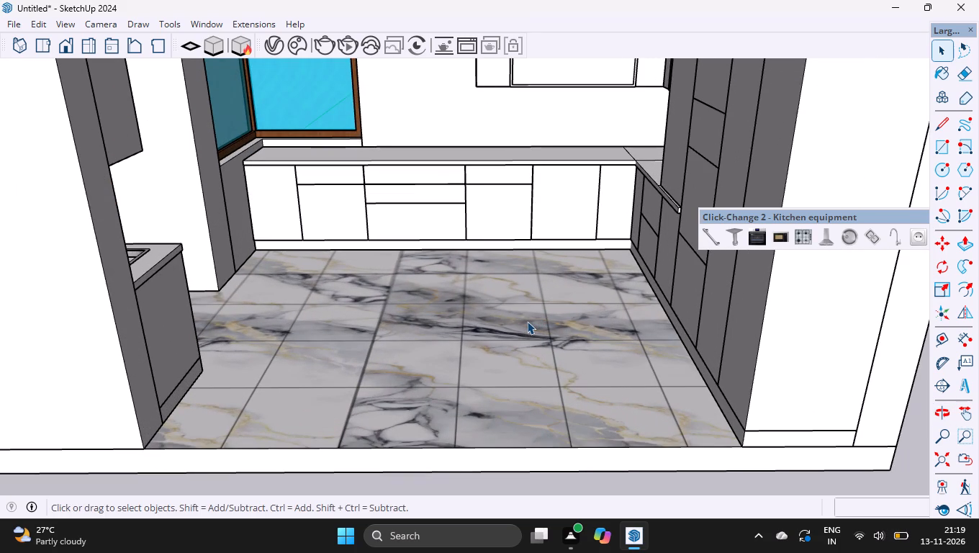
pyautogui.keyDown('ctrl'); pyautogui.scroll(-5, 527, 321); pyautogui.keyUp('ctrl')
pyautogui.keyDown('ctrl'); pyautogui.scroll(1, 549, 281); pyautogui.keyUp('ctrl')
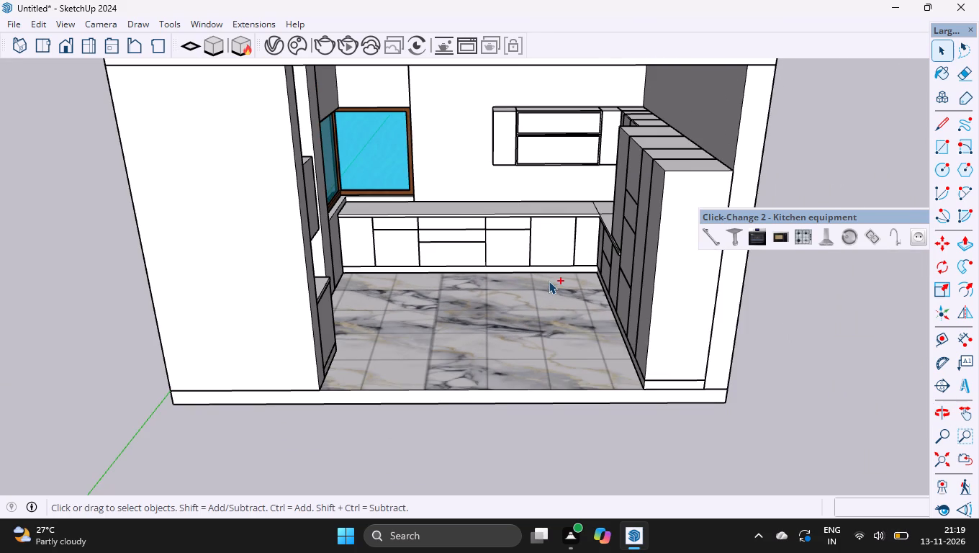
pyautogui.keyDown('ctrl'); pyautogui.scroll(4, 549, 281); pyautogui.keyUp('ctrl')
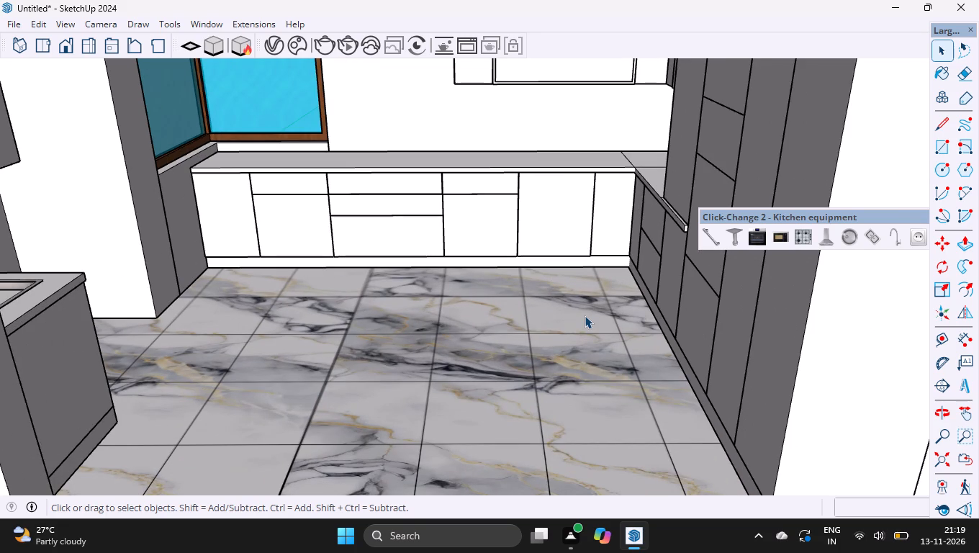
pyautogui.keyDown('ctrl'); pyautogui.scroll(-4, 585, 315); pyautogui.keyUp('ctrl')
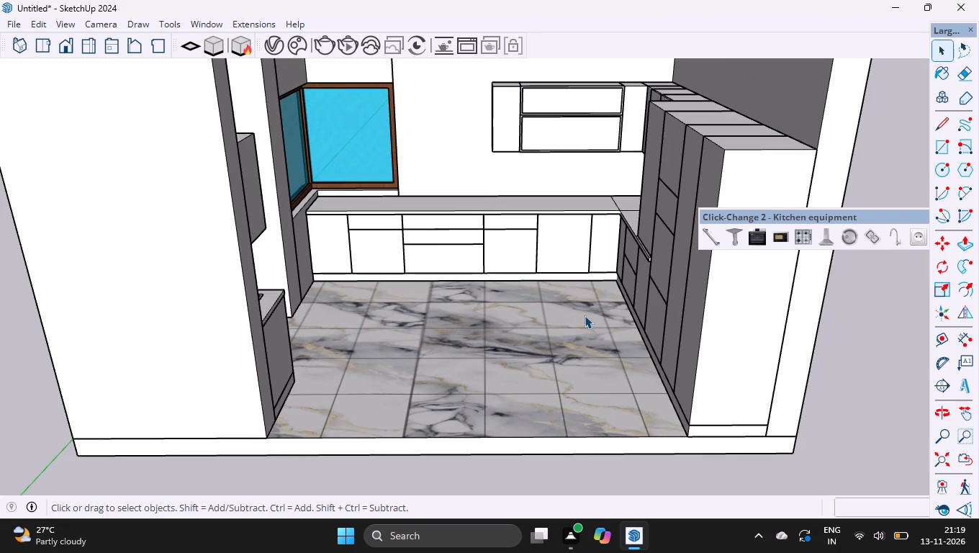
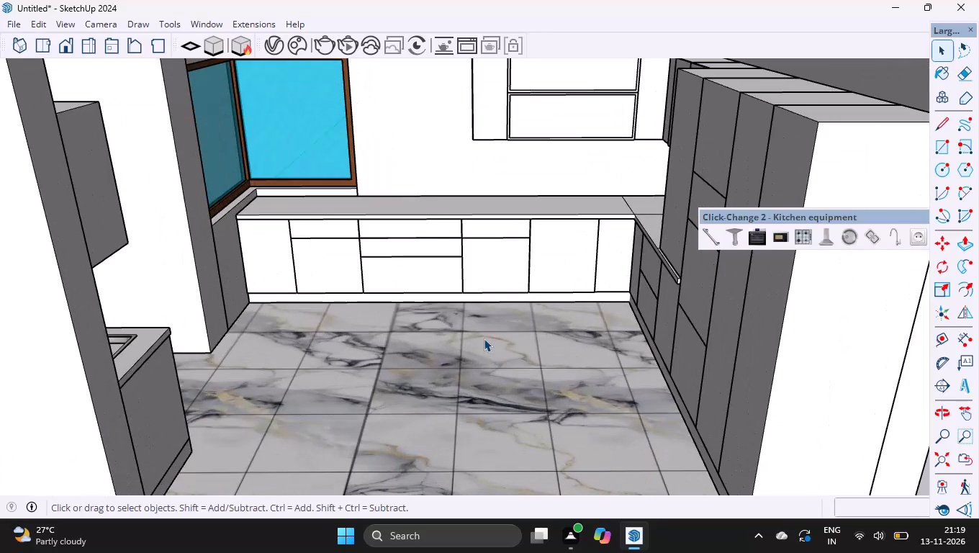
# Select the floor slab and examine its outline from the front and from outside around the corner-window recess.
pyautogui.keyDown('ctrl'); pyautogui.scroll(-3, 484, 338); pyautogui.keyUp('ctrl')
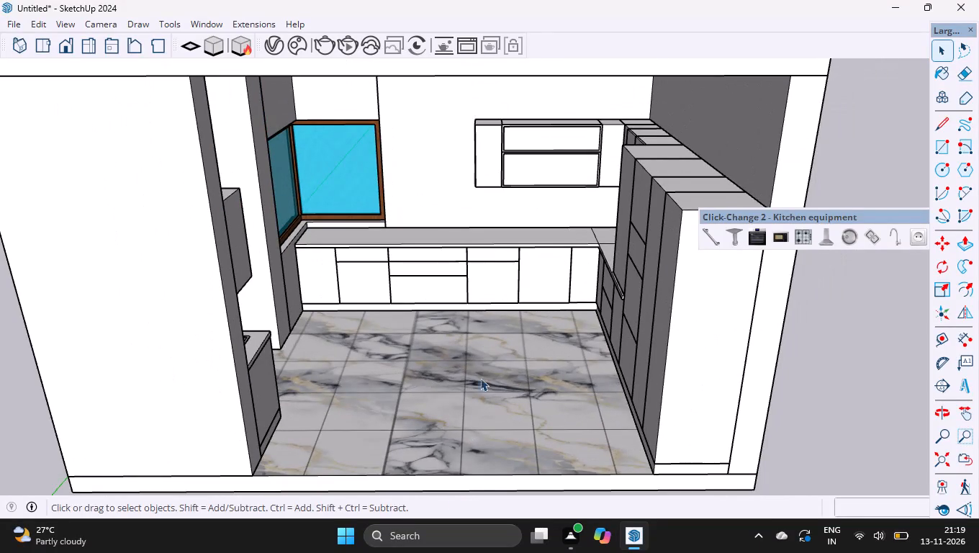
pyautogui.keyDown('ctrl'); pyautogui.scroll(-4, 481, 375); pyautogui.keyUp('ctrl')
pyautogui.keyDown('ctrl'); pyautogui.scroll(4, 469, 423); pyautogui.keyUp('ctrl')
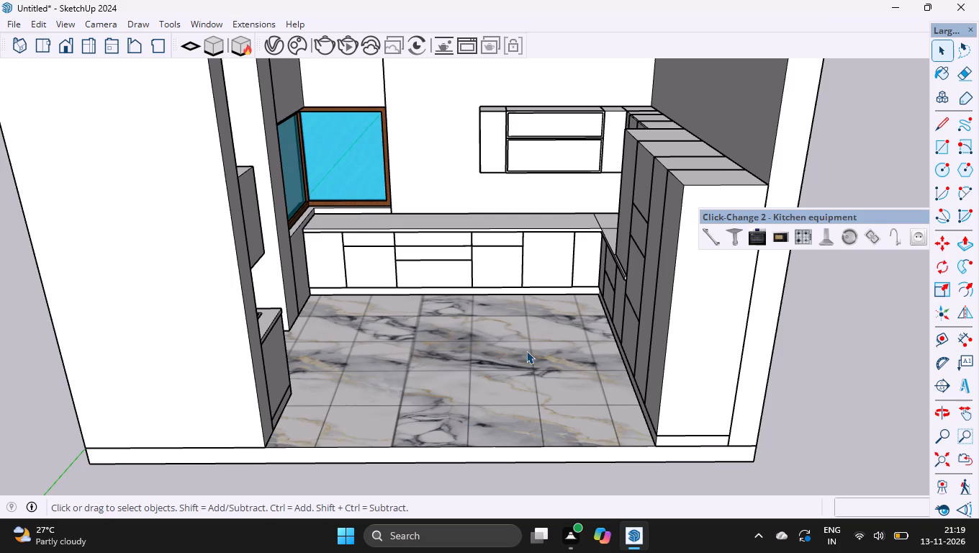
pyautogui.keyDown('ctrl'); pyautogui.scroll(-4, 526, 351); pyautogui.keyUp('ctrl')
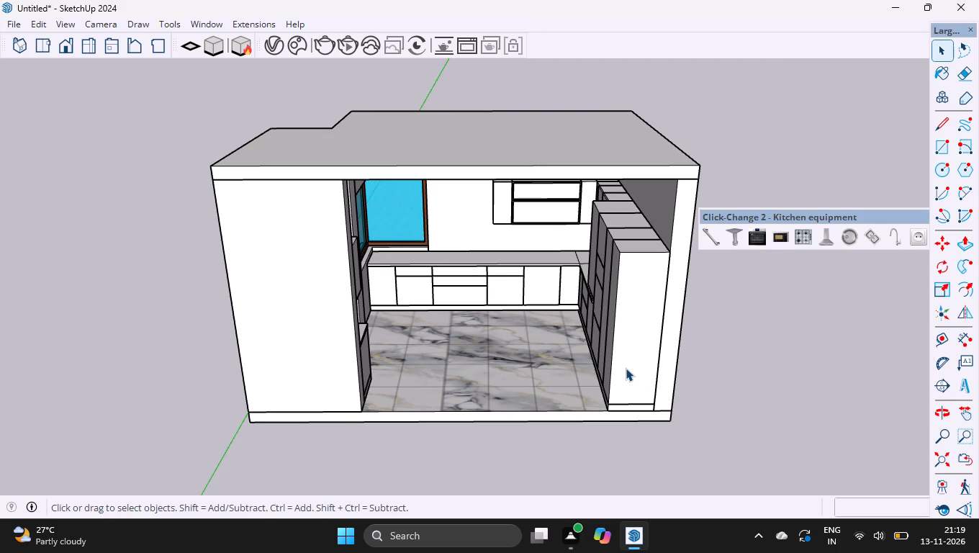
pyautogui.click(531, 410)
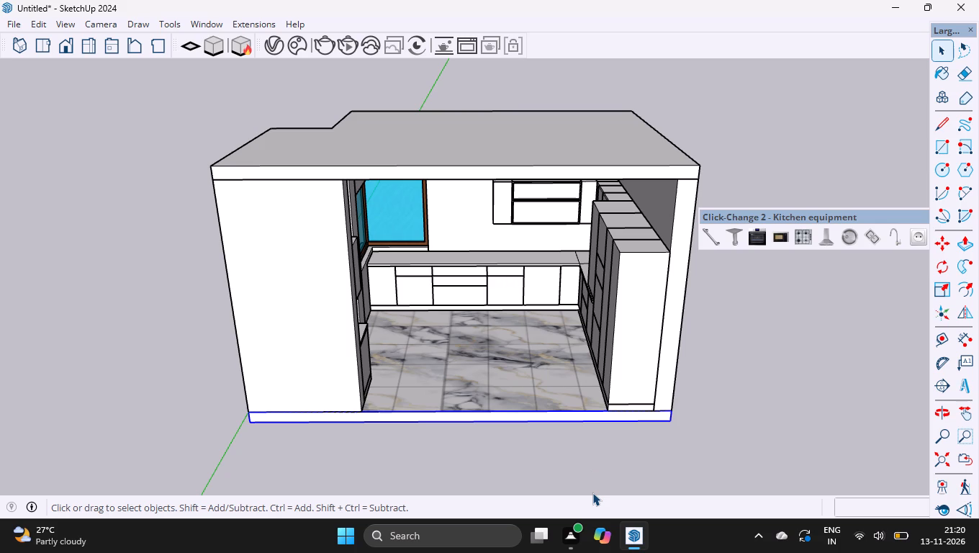
pyautogui.keyDown('ctrl'); pyautogui.scroll(-2, 478, 375); pyautogui.keyUp('ctrl')
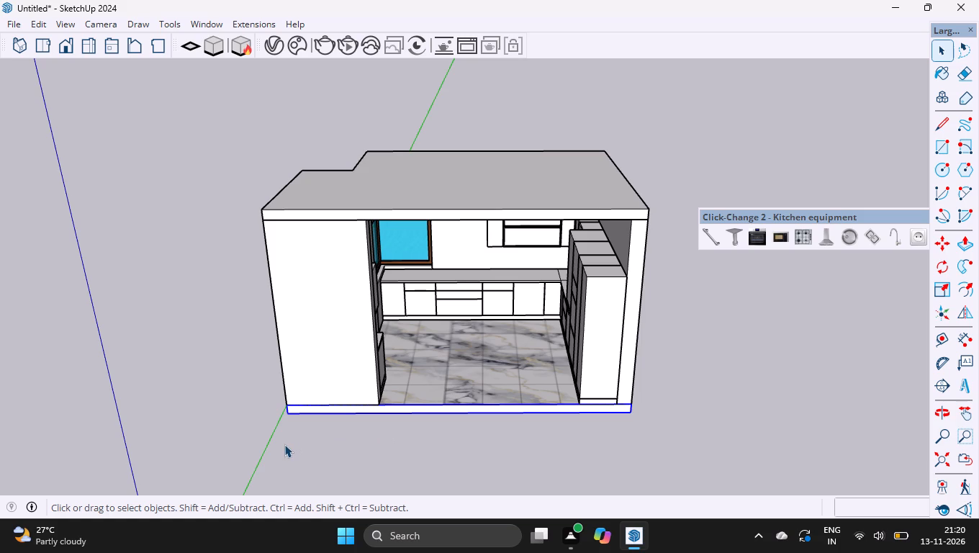
pyautogui.press('o')
pyautogui.moveTo(284, 444); pyautogui.dragTo(670, 426)
pyautogui.moveTo(426, 418); pyautogui.dragTo(748, 427)
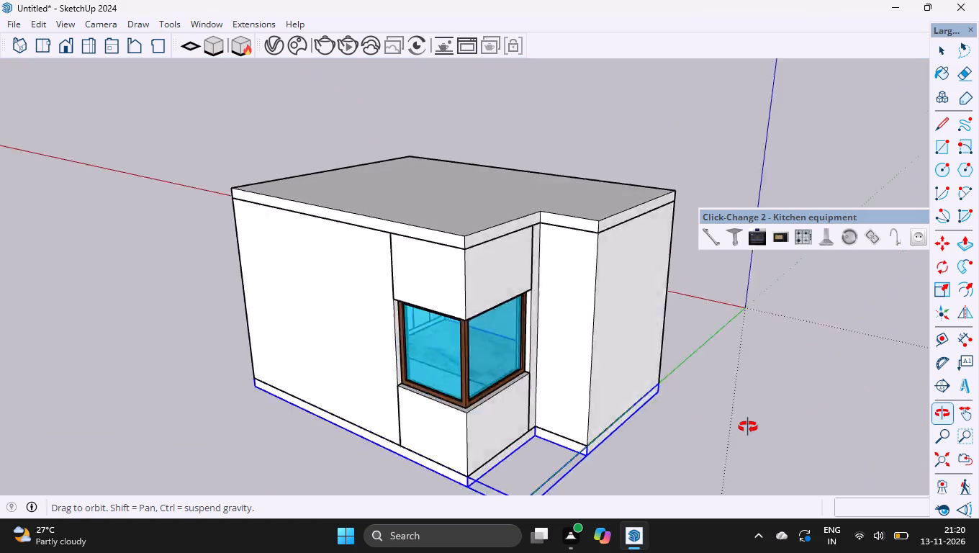
pyautogui.keyDown('ctrl'); pyautogui.scroll(-4, 559, 374); pyautogui.keyUp('ctrl')
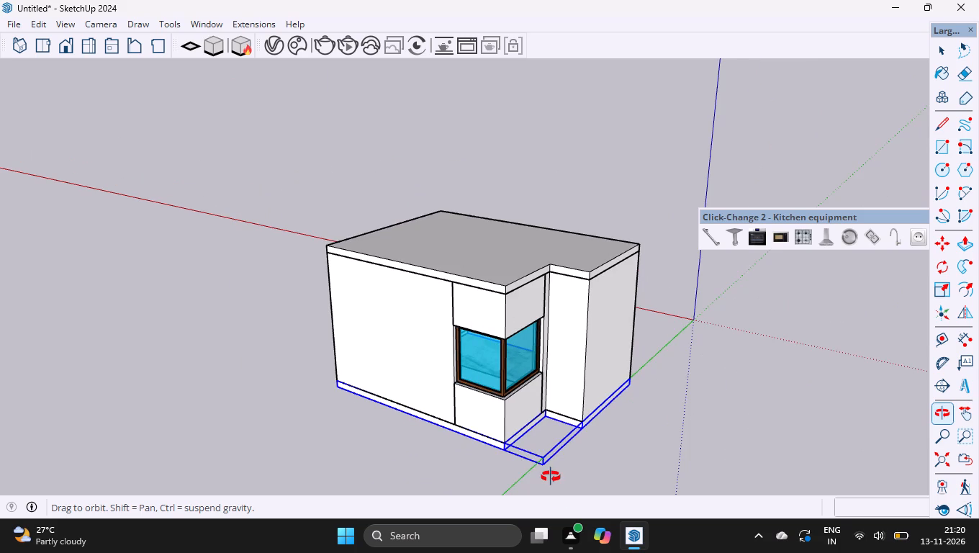
pyautogui.keyDown('ctrl'); pyautogui.scroll(5, 551, 477); pyautogui.keyUp('ctrl')
pyautogui.press('space')
pyautogui.press('space')
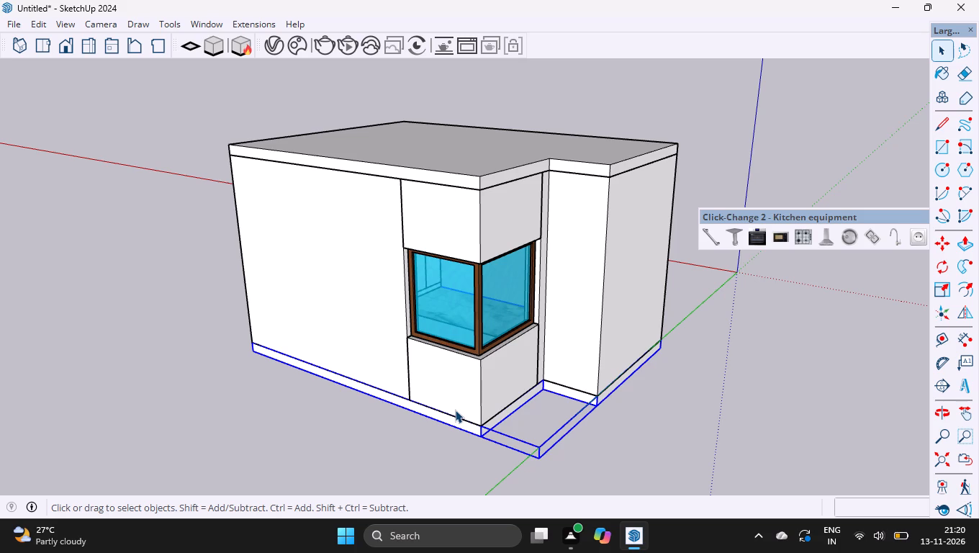
pyautogui.keyDown('ctrl'); pyautogui.scroll(-2, 415, 395); pyautogui.keyUp('ctrl')
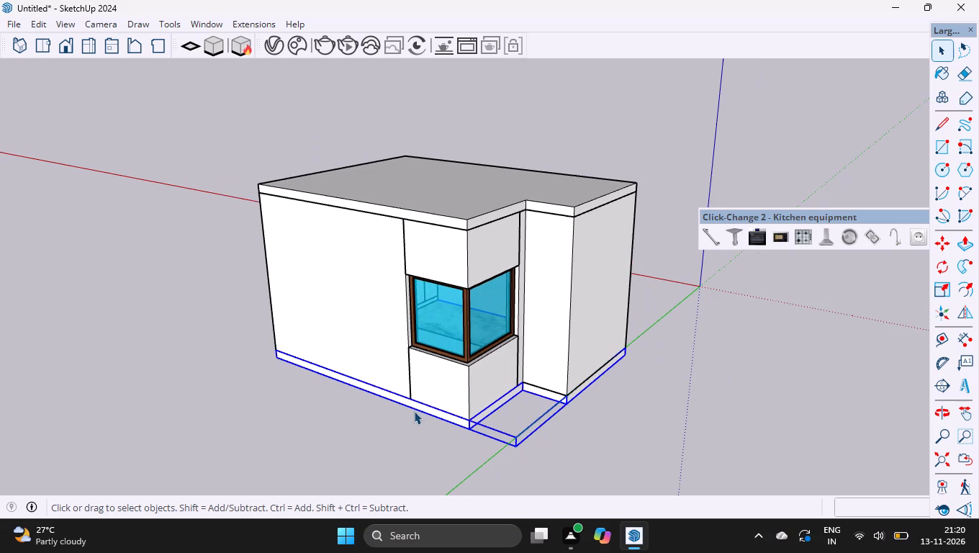
pyautogui.keyDown('ctrl'); pyautogui.scroll(3, 423, 397); pyautogui.keyUp('ctrl')
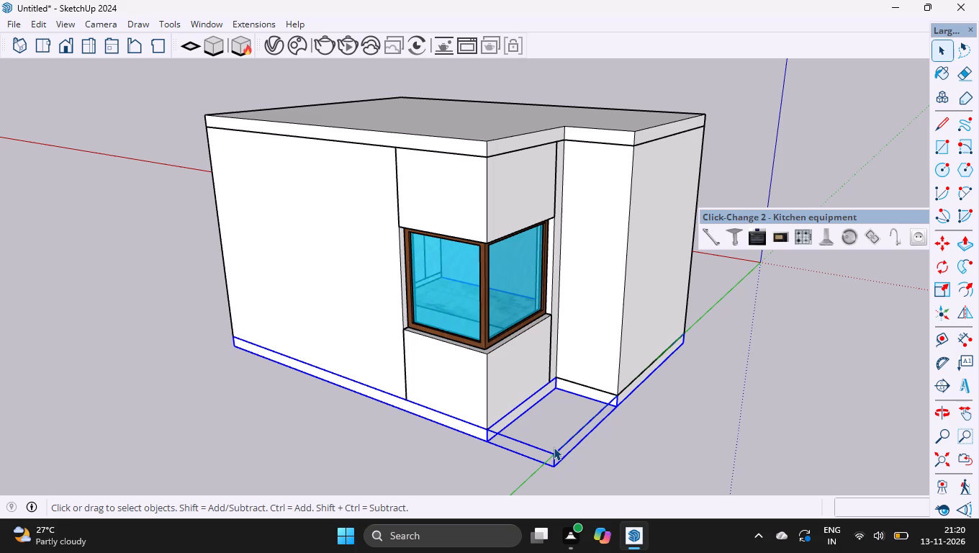
pyautogui.press('o')
pyautogui.moveTo(521, 451); pyautogui.dragTo(597, 449)
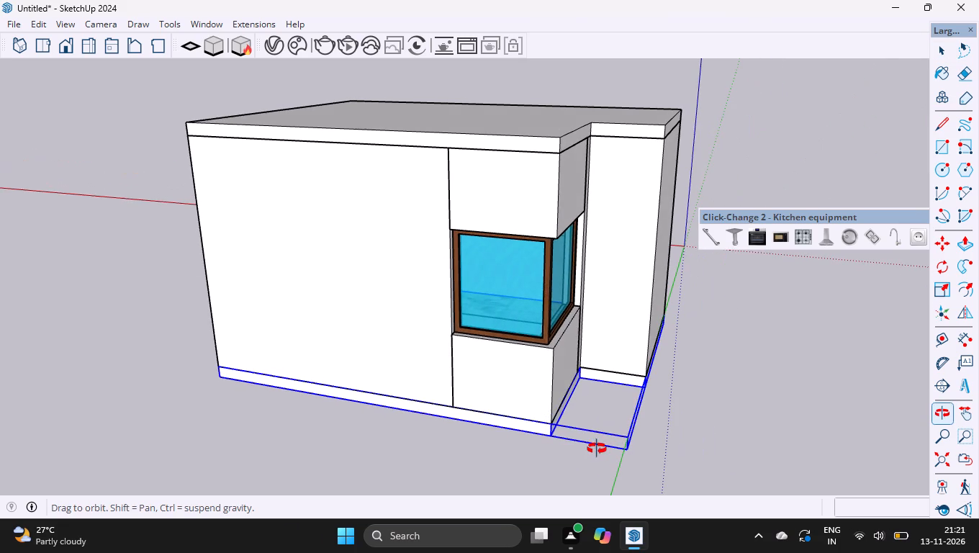
pyautogui.keyDown('ctrl'); pyautogui.scroll(5, 608, 427); pyautogui.keyUp('ctrl')
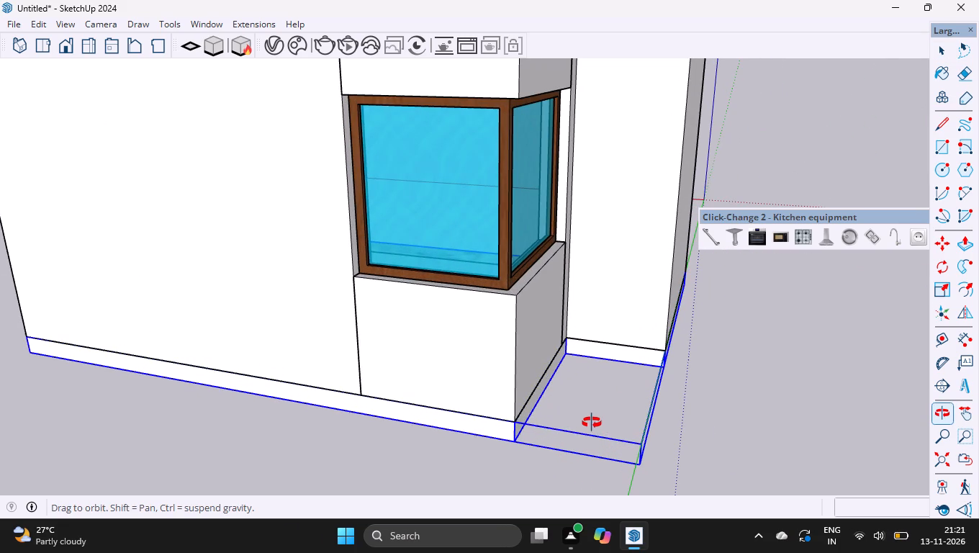
pyautogui.moveTo(592, 423); pyautogui.dragTo(501, 426)
pyautogui.press('space')
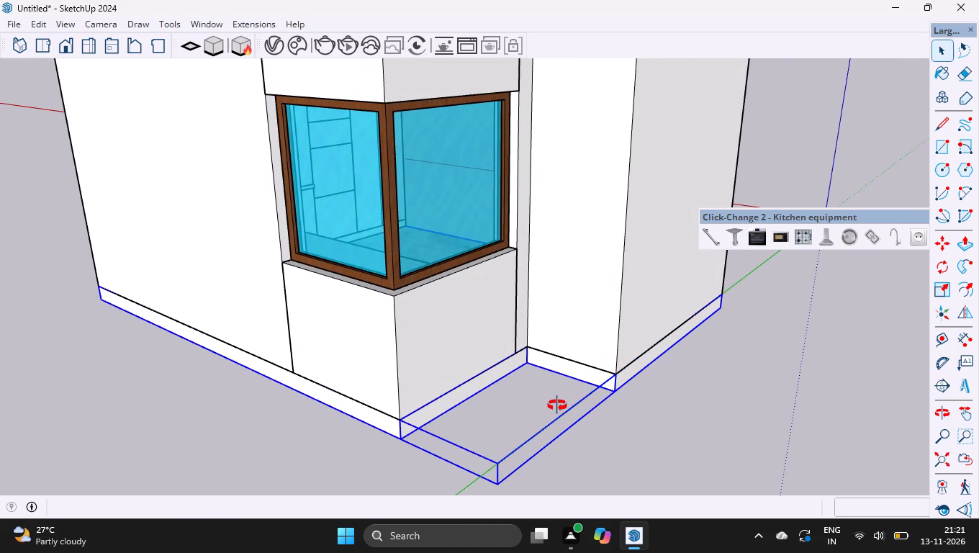
pyautogui.click(616, 445)
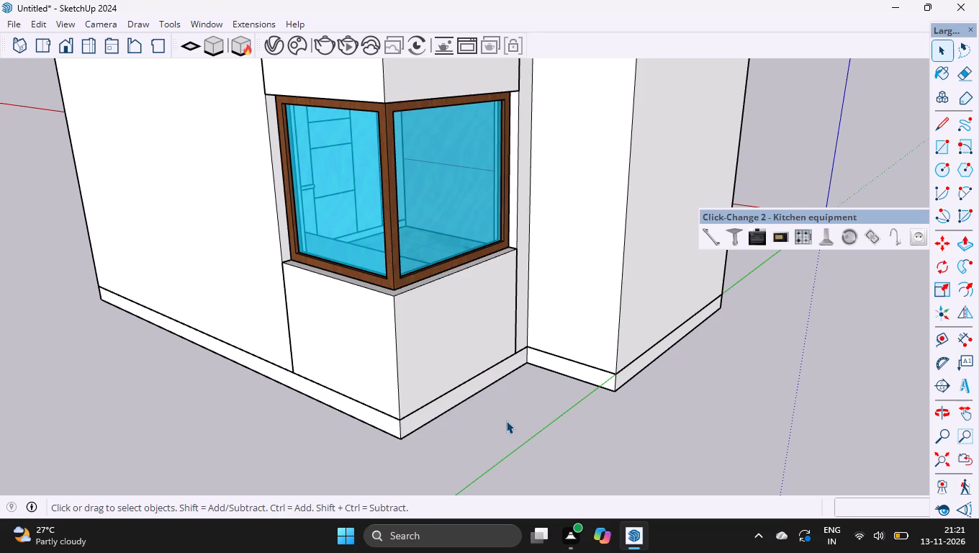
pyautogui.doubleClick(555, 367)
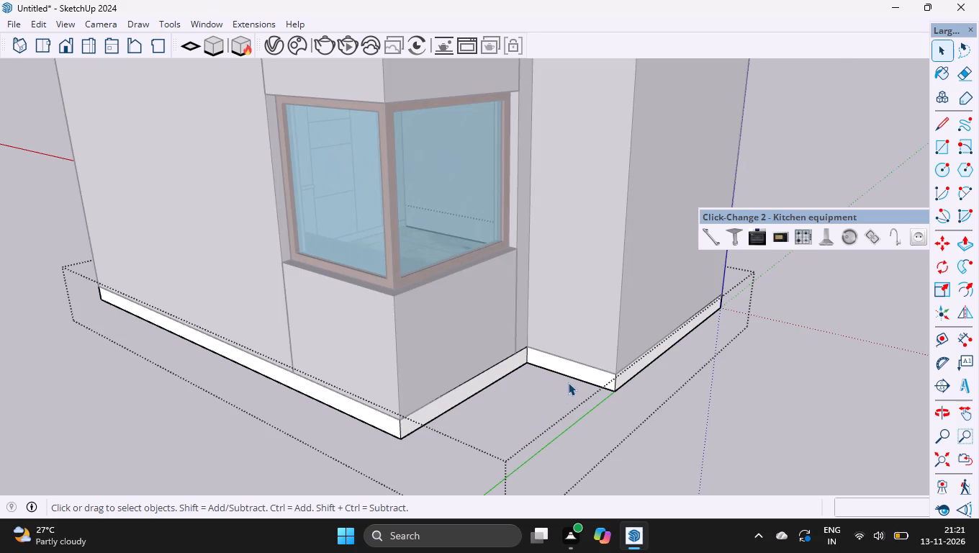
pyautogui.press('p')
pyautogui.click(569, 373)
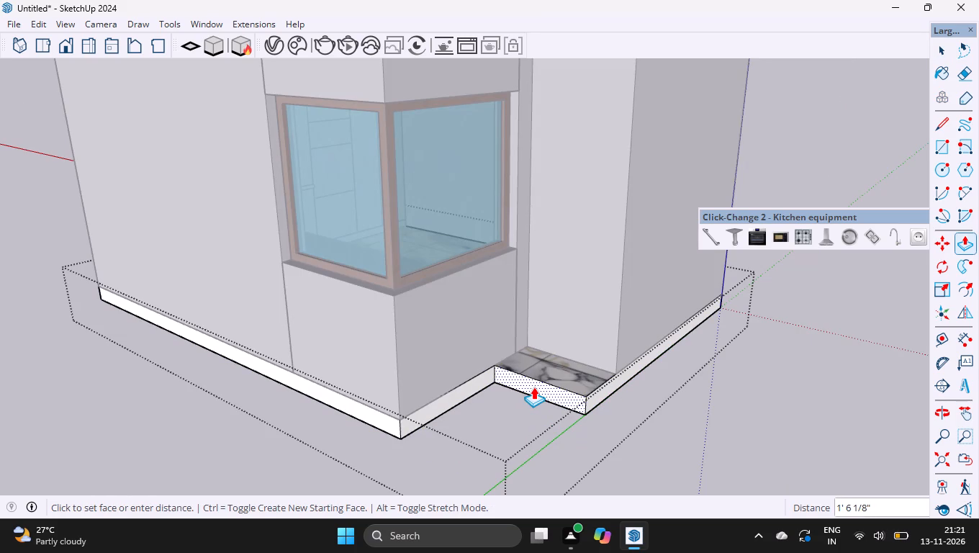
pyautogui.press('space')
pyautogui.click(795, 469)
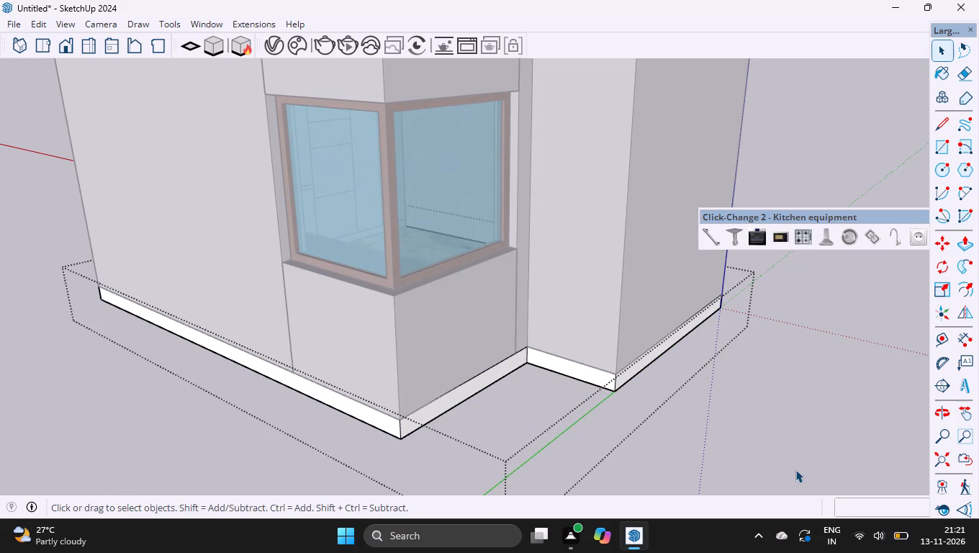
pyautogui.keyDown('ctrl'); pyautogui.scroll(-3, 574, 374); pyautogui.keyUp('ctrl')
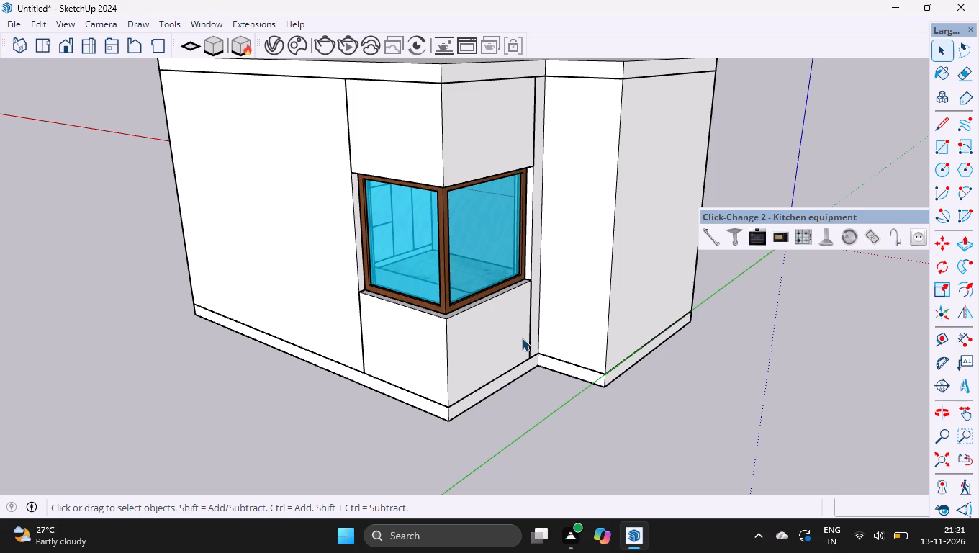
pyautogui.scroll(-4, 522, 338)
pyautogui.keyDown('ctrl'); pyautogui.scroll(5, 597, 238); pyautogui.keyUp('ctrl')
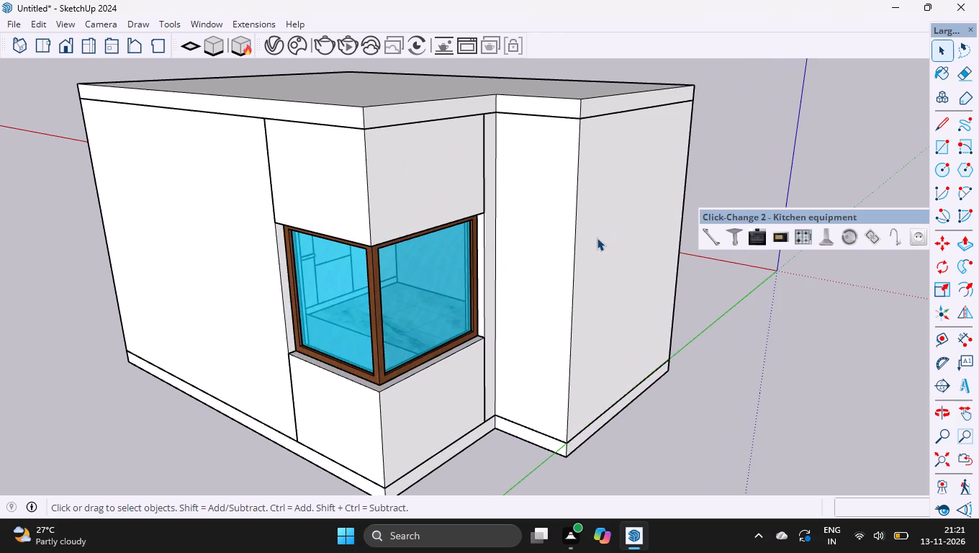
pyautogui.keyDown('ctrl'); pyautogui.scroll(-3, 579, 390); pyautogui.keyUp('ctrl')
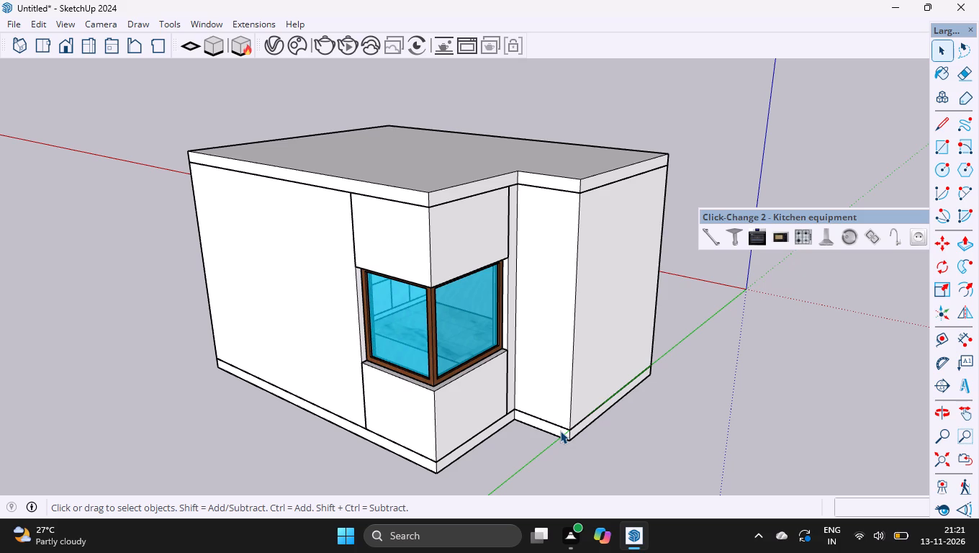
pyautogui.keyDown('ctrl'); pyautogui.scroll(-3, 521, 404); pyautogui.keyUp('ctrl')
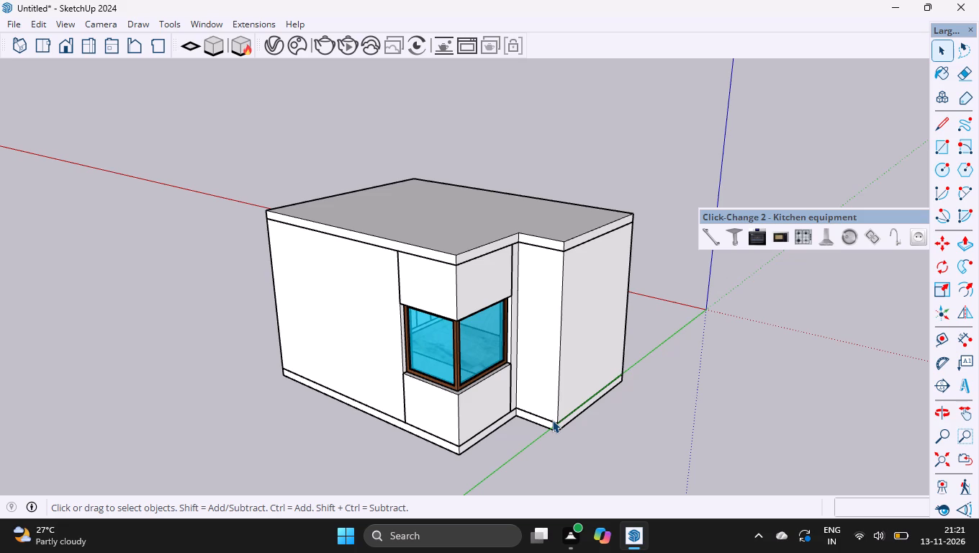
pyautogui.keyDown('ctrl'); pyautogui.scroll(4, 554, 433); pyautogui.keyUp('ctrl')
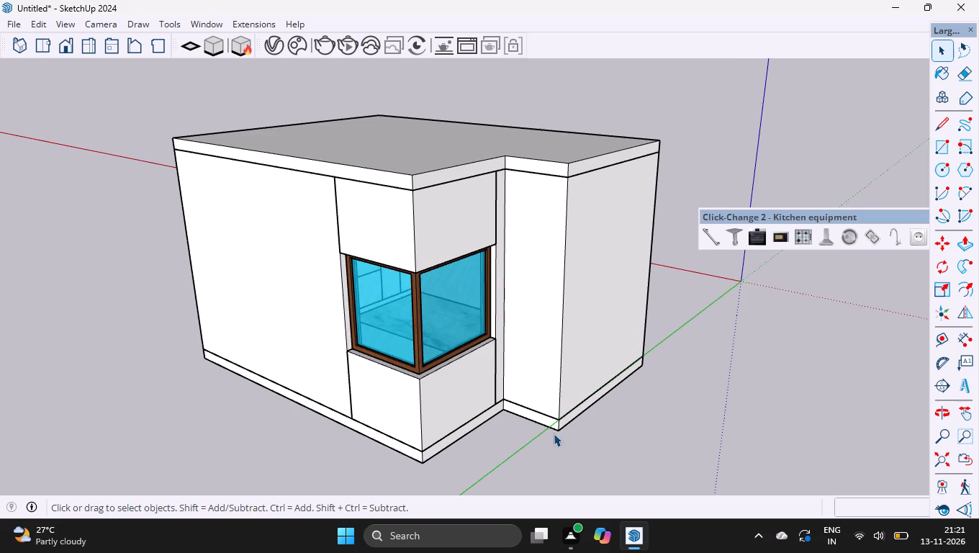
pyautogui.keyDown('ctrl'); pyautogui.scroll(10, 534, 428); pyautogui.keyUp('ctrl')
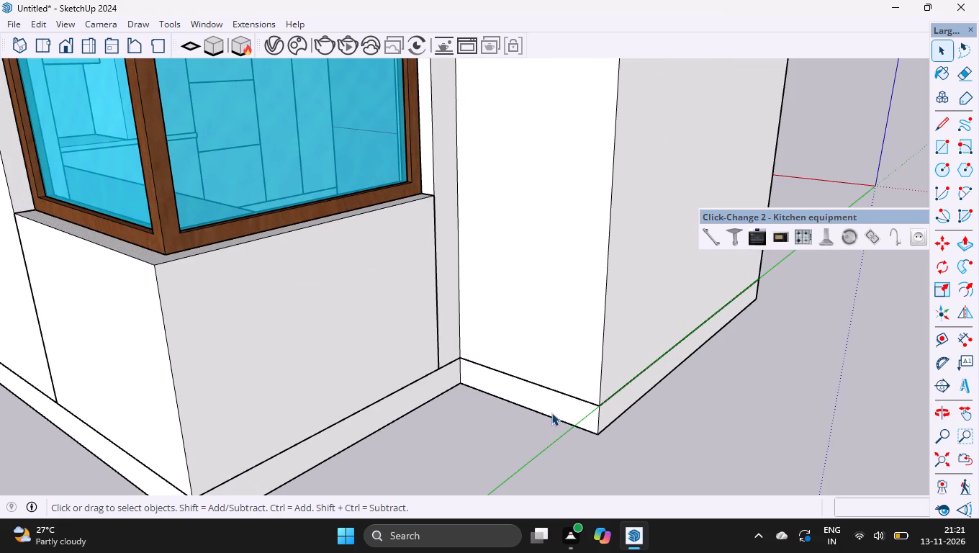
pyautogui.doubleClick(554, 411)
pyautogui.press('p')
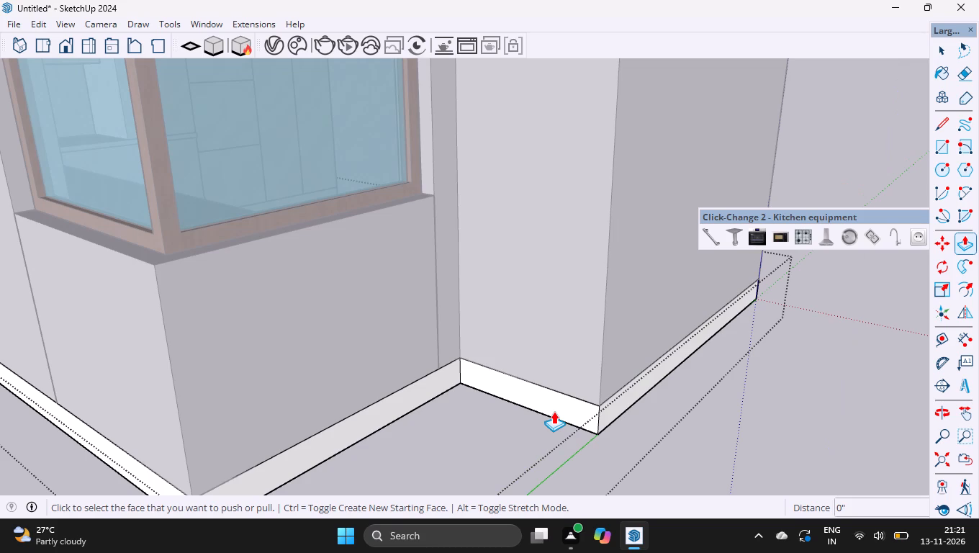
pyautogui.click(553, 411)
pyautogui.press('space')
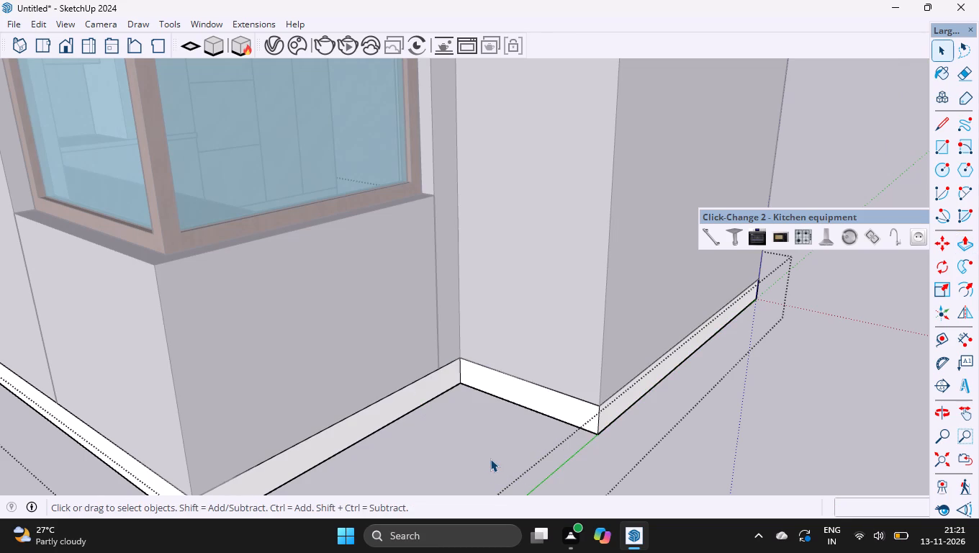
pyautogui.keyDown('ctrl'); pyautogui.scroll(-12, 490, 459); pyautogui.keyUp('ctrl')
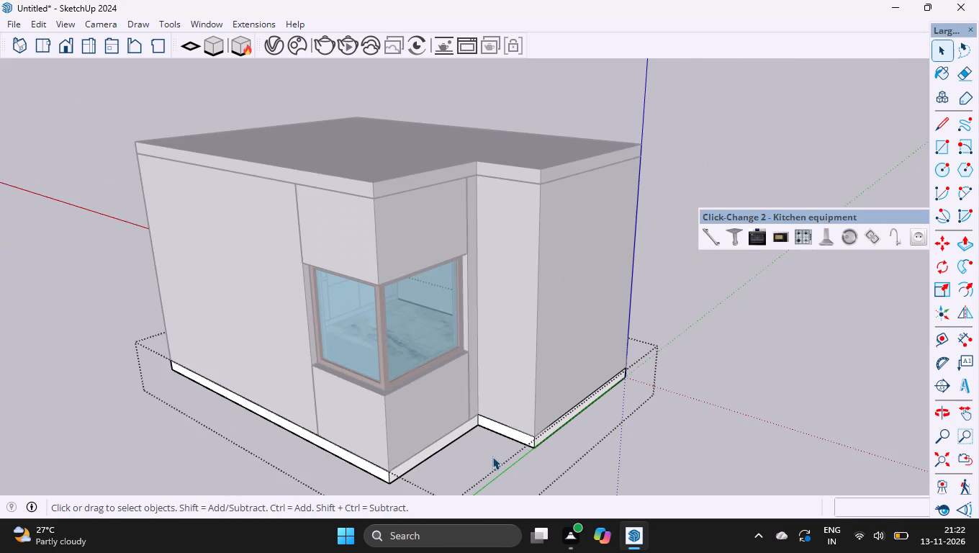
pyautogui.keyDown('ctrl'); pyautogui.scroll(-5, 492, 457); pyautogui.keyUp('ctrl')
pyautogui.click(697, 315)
# Examine the kitchen through the room opening, including the sink-side cabinets, window corner and marble tile floor.
pyautogui.press('o')
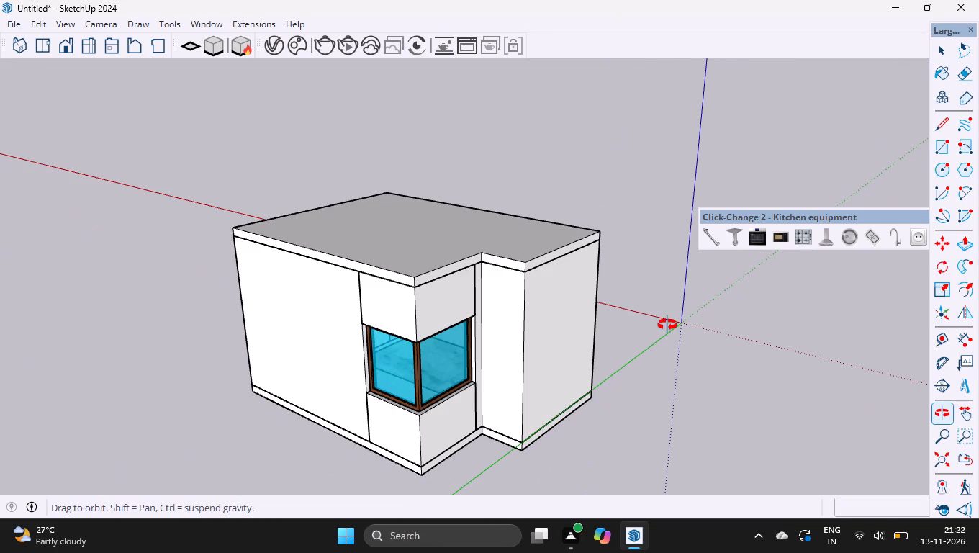
pyautogui.click(669, 322)
pyautogui.moveTo(584, 349); pyautogui.dragTo(9, 391)
pyautogui.moveTo(549, 341); pyautogui.dragTo(362, 387)
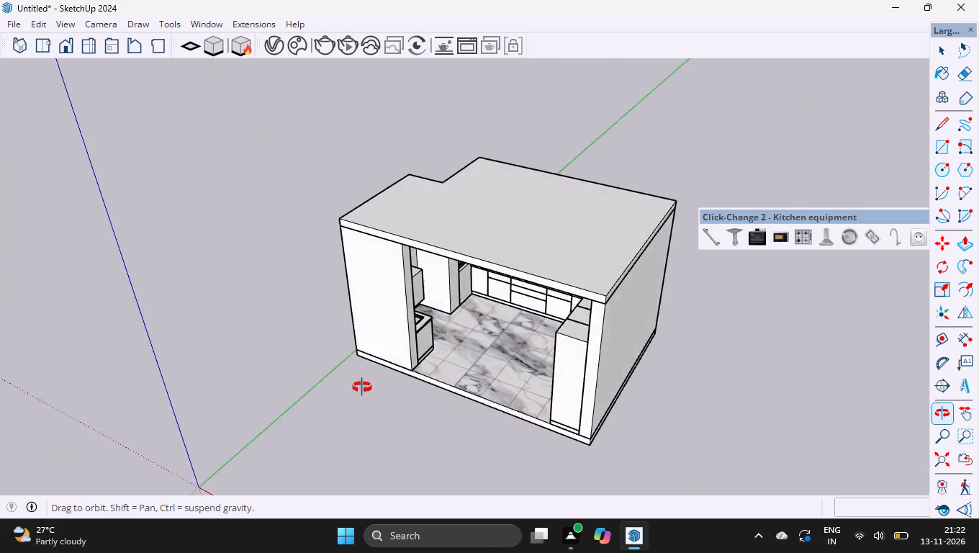
pyautogui.moveTo(362, 387); pyautogui.dragTo(428, 400)
pyautogui.keyDown('ctrl'); pyautogui.scroll(5, 517, 402); pyautogui.keyUp('ctrl')
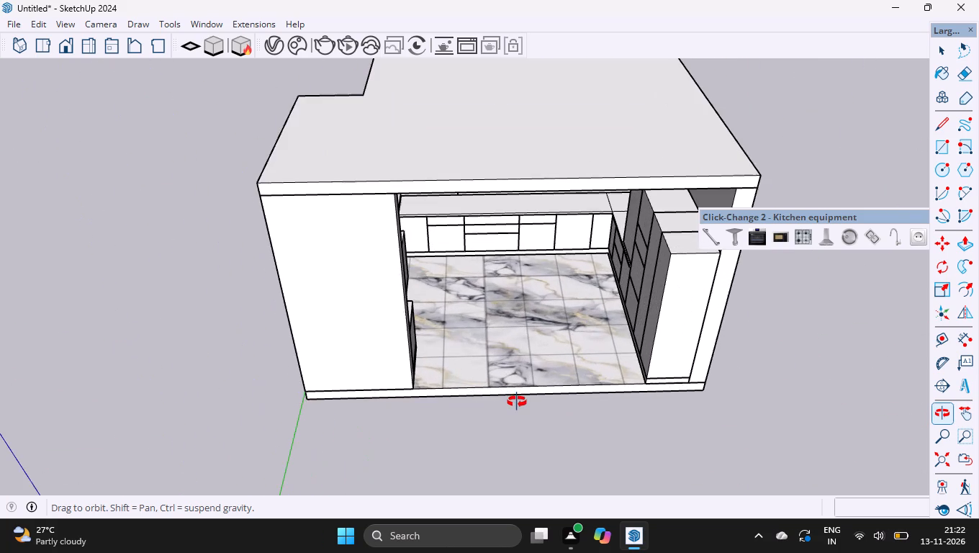
pyautogui.moveTo(517, 402); pyautogui.dragTo(478, 307)
pyautogui.moveTo(489, 274); pyautogui.dragTo(393, 301)
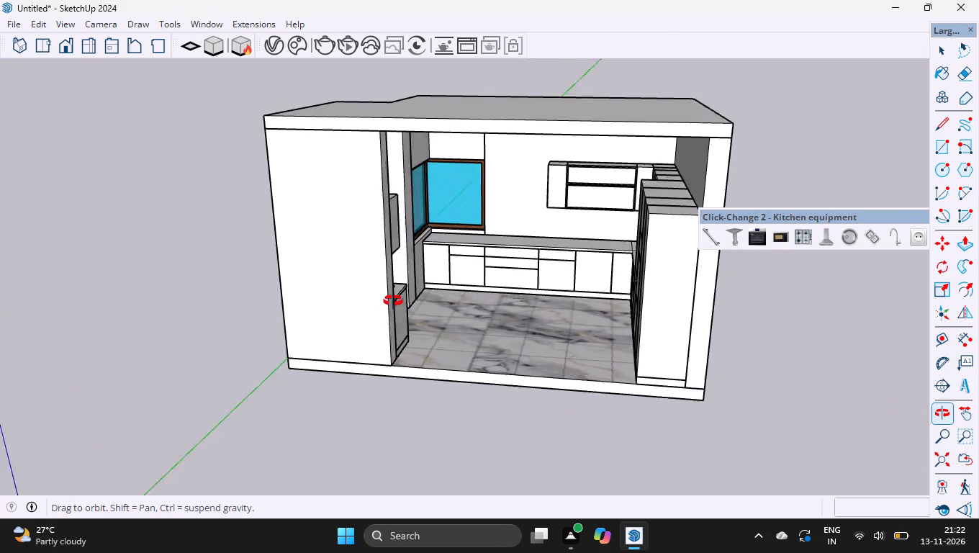
pyautogui.moveTo(393, 301); pyautogui.dragTo(360, 284)
pyautogui.keyDown('ctrl'); pyautogui.scroll(6, 469, 268); pyautogui.keyUp('ctrl')
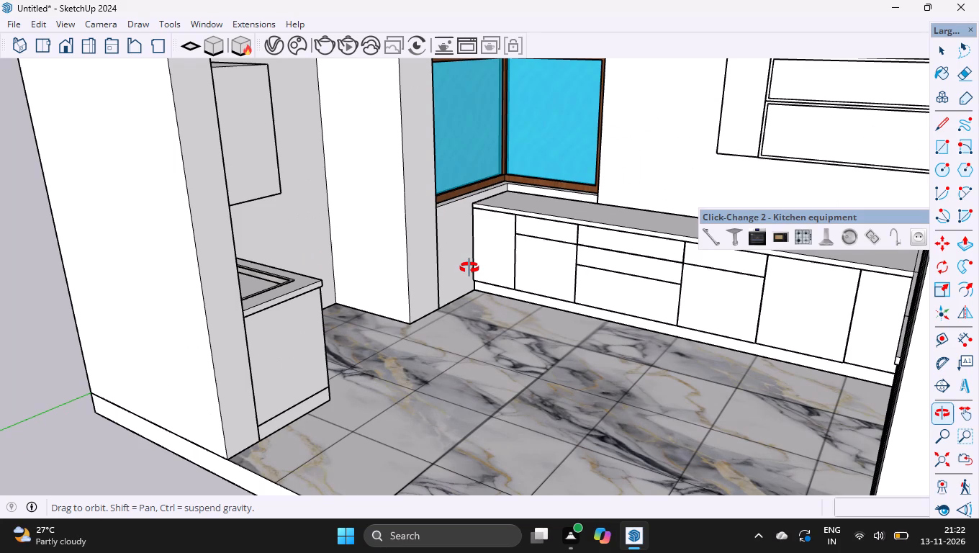
pyautogui.press('space')
pyautogui.press('space')
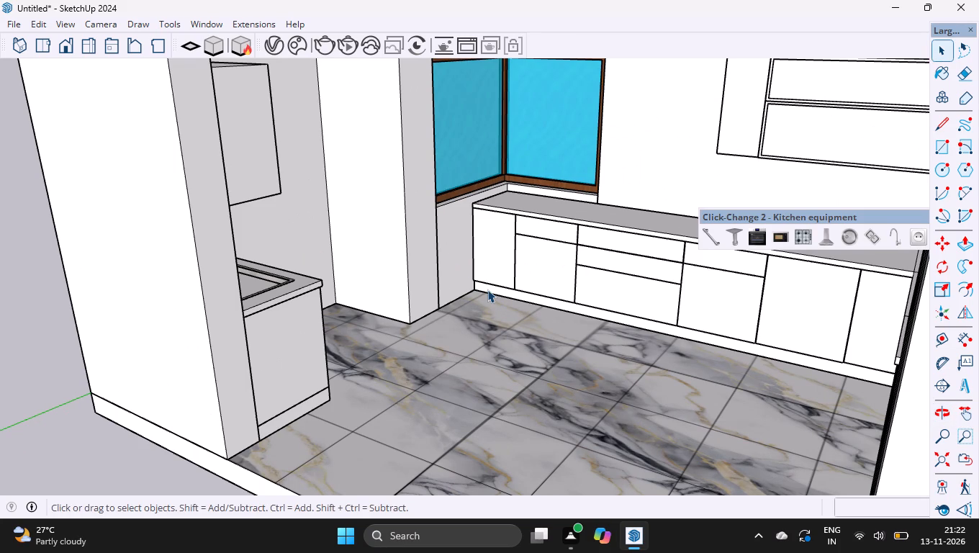
pyautogui.press('o')
pyautogui.moveTo(473, 303); pyautogui.dragTo(567, 325)
pyautogui.keyDown('ctrl'); pyautogui.scroll(-8, 444, 227); pyautogui.keyUp('ctrl')
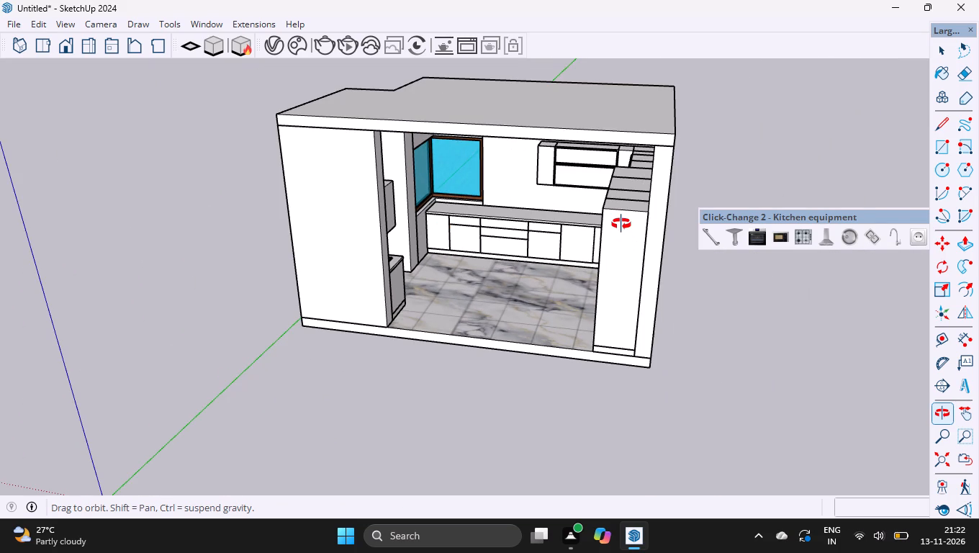
# Examine the kitchen through the room opening from eye level, including the corner window, back counter, tall cabinets and marble floor.
pyautogui.keyDown('ctrl'); pyautogui.scroll(-5, 427, 262); pyautogui.keyUp('ctrl')
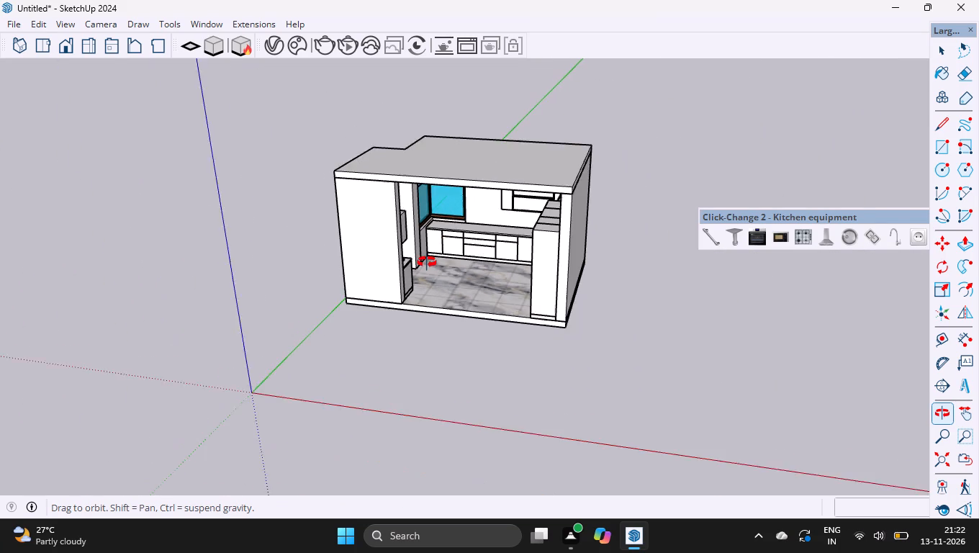
pyautogui.moveTo(468, 189); pyautogui.dragTo(495, 146)
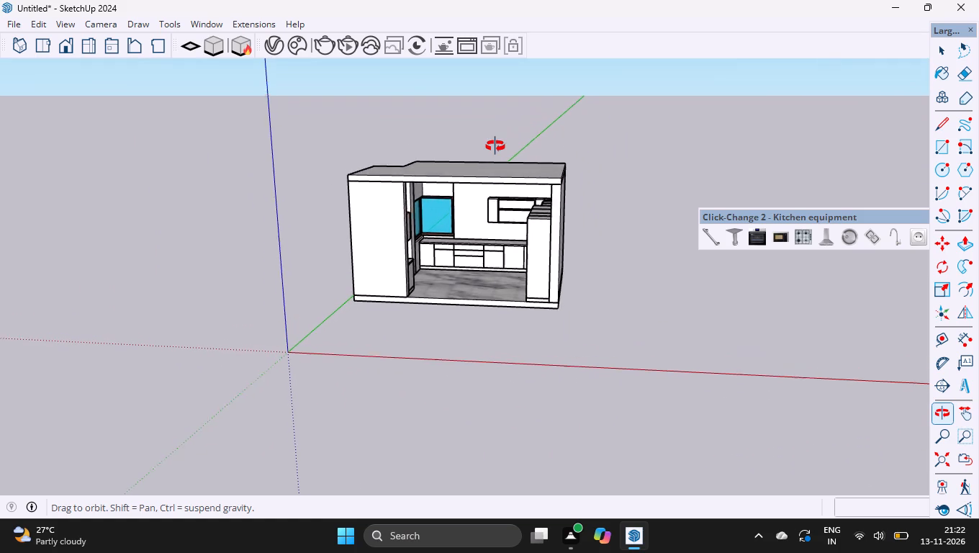
pyautogui.moveTo(495, 146); pyautogui.dragTo(496, 145)
pyautogui.keyDown('ctrl'); pyautogui.scroll(6, 462, 187); pyautogui.keyUp('ctrl')
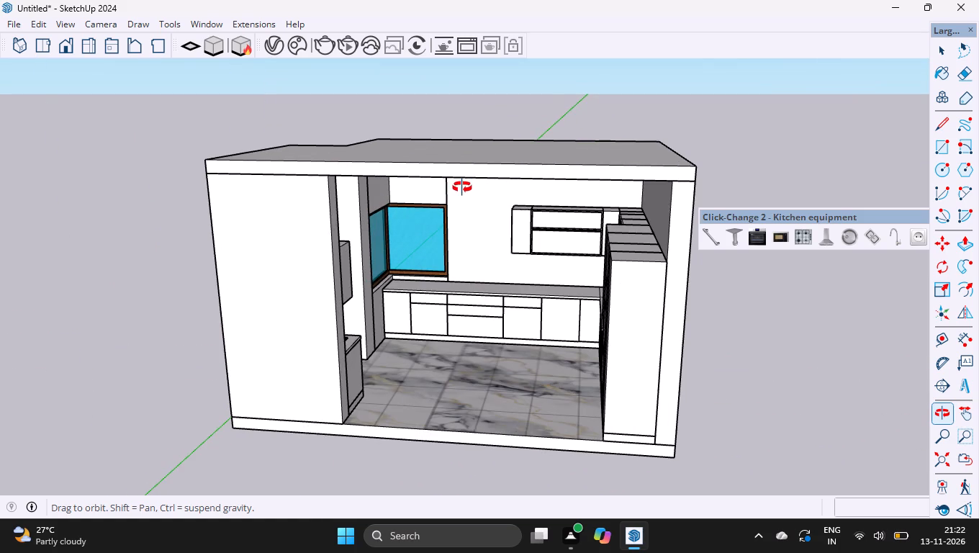
pyautogui.moveTo(441, 263); pyautogui.dragTo(464, 234)
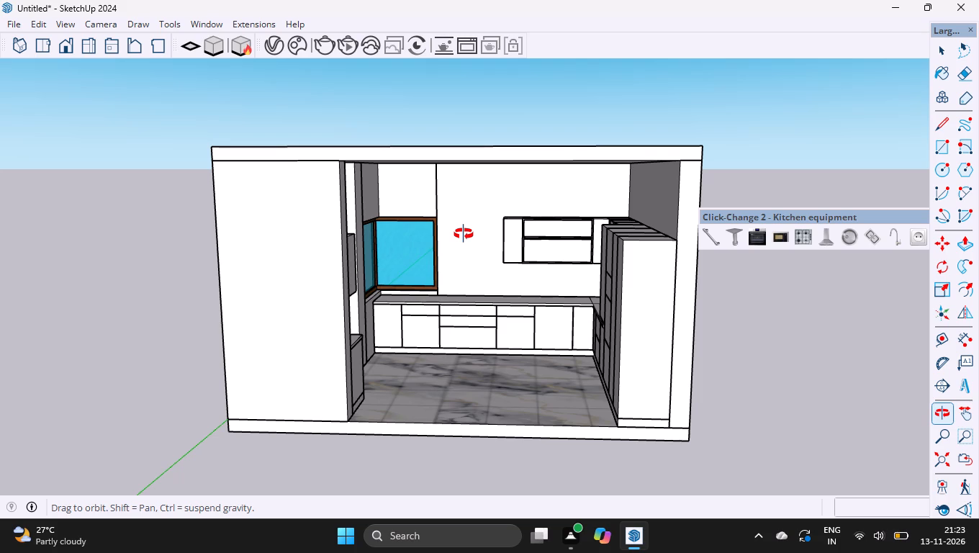
pyautogui.press('space')
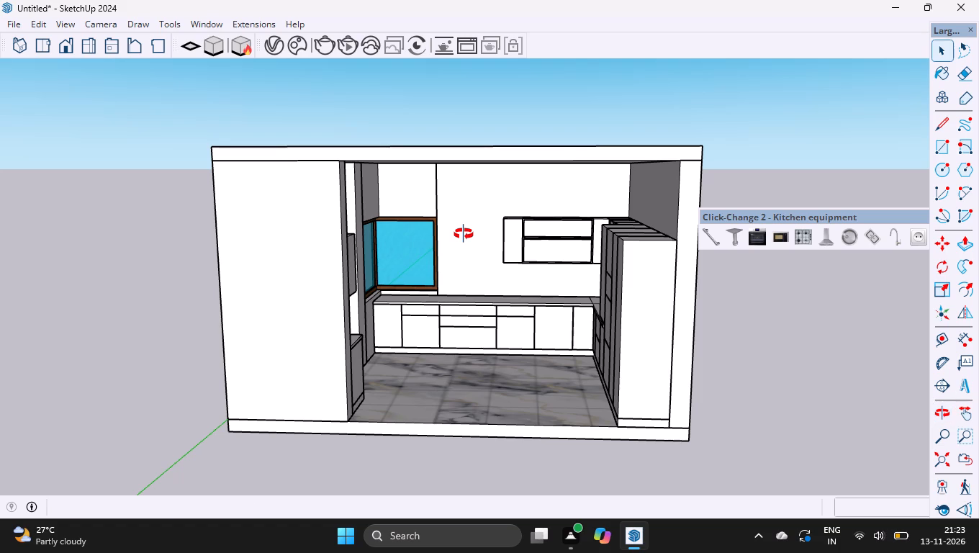
pyautogui.keyDown('ctrl'); pyautogui.scroll(-2, 523, 321); pyautogui.keyUp('ctrl')
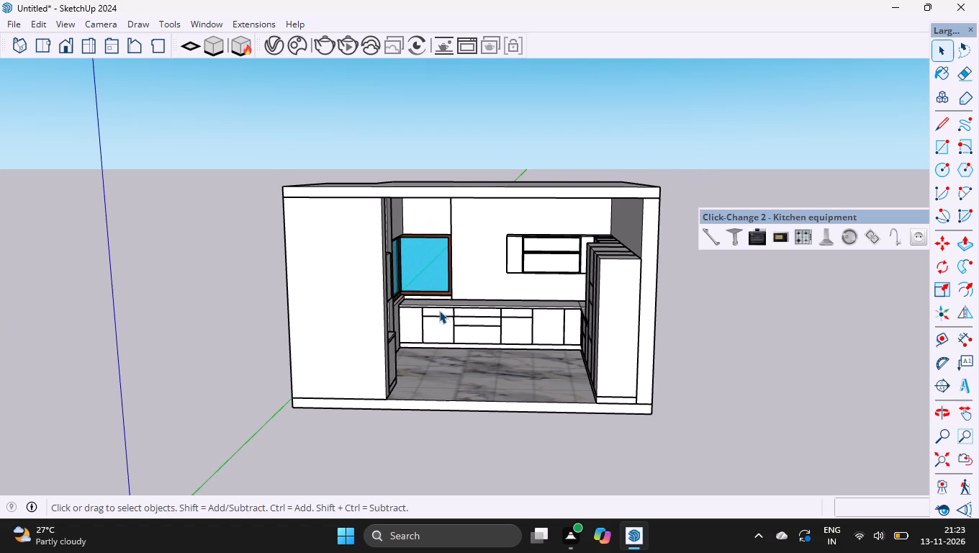
# Examine the building exterior around the corner-window recess, roof slab and side walls, and return to the room opening.
pyautogui.press('o')
pyautogui.moveTo(323, 333); pyautogui.dragTo(657, 404)
pyautogui.moveTo(331, 328); pyautogui.dragTo(610, 414)
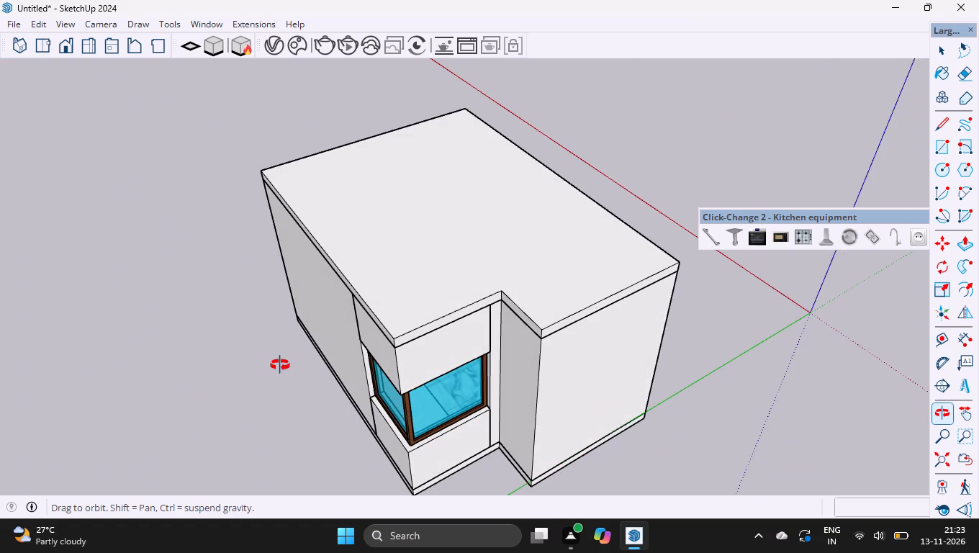
pyautogui.moveTo(280, 365); pyautogui.dragTo(751, 441)
pyautogui.moveTo(430, 338); pyautogui.dragTo(744, 331)
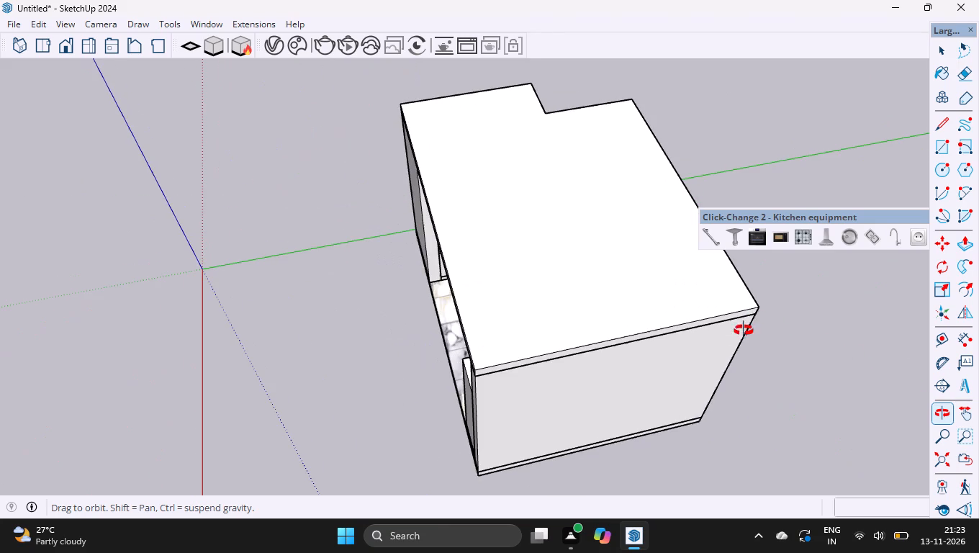
pyautogui.moveTo(489, 306); pyautogui.dragTo(719, 238)
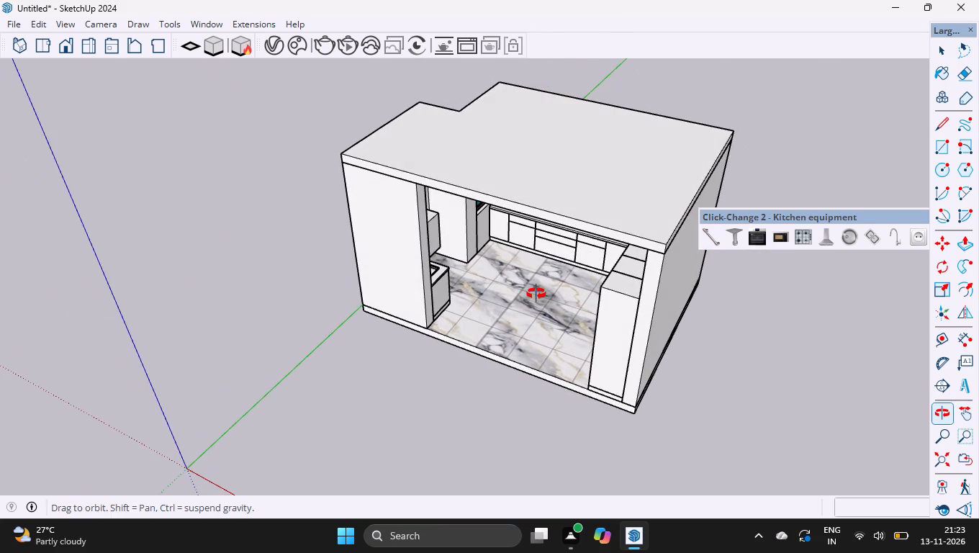
pyautogui.keyDown('ctrl'); pyautogui.scroll(4, 536, 294); pyautogui.keyUp('ctrl')
pyautogui.moveTo(470, 291); pyautogui.dragTo(544, 200)
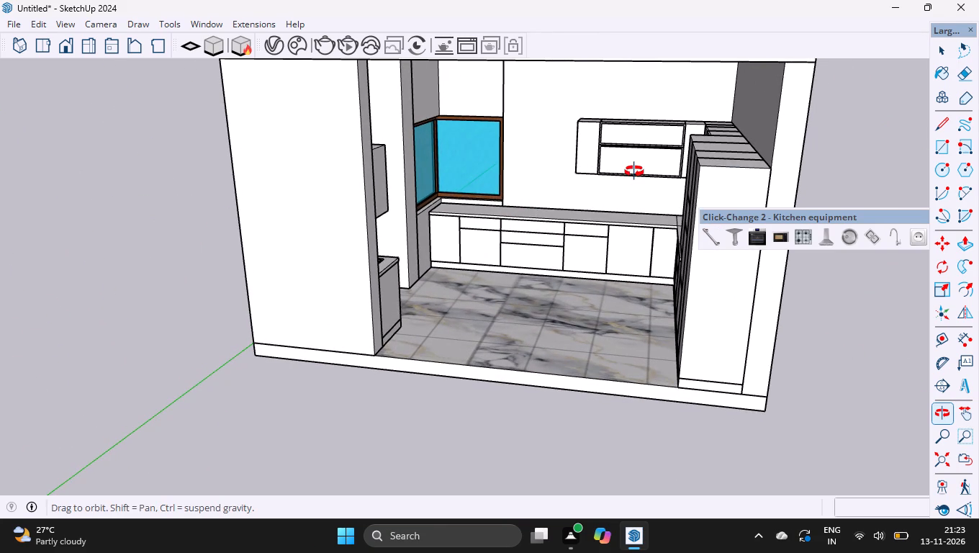
pyautogui.press('space')
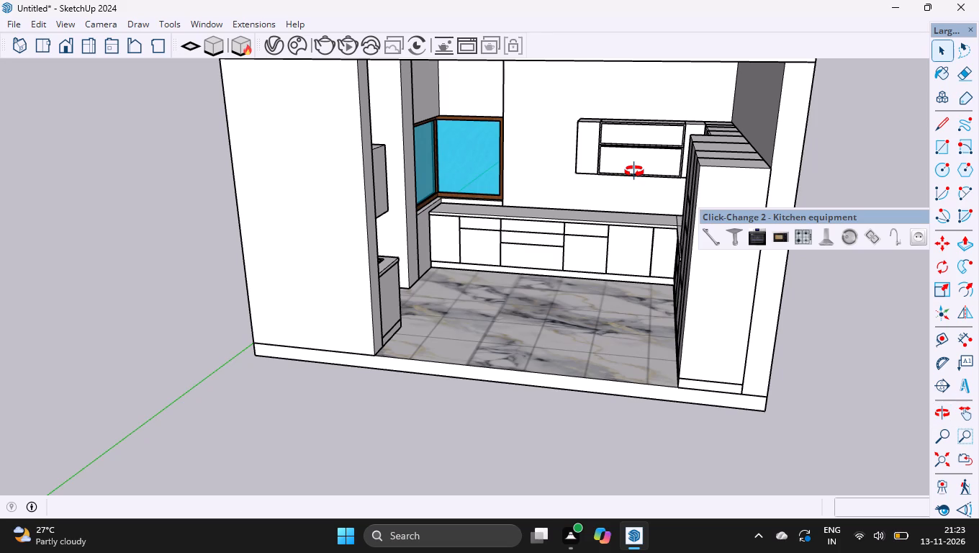
# Examine the framed wall cabinet above the back counter up close, including from the standard front view.
pyautogui.keyDown('ctrl'); pyautogui.scroll(6, 685, 109); pyautogui.keyUp('ctrl')
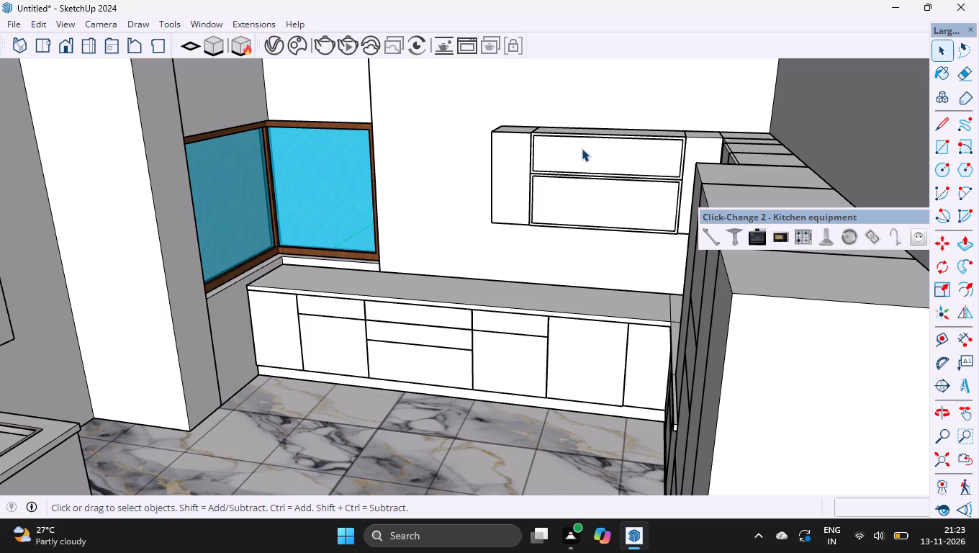
pyautogui.keyDown('ctrl'); pyautogui.scroll(6, 582, 148); pyautogui.keyUp('ctrl')
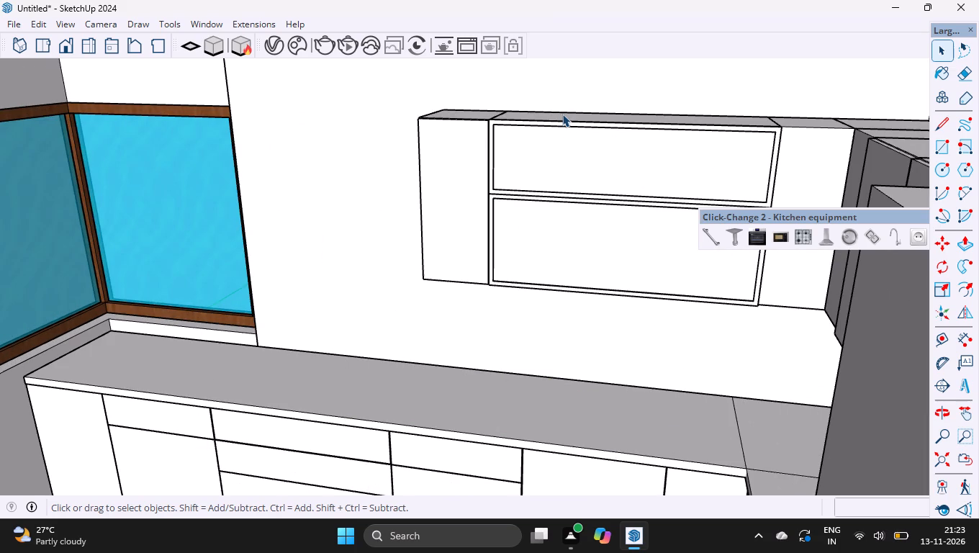
pyautogui.press('o')
pyautogui.moveTo(560, 114); pyautogui.dragTo(567, 158)
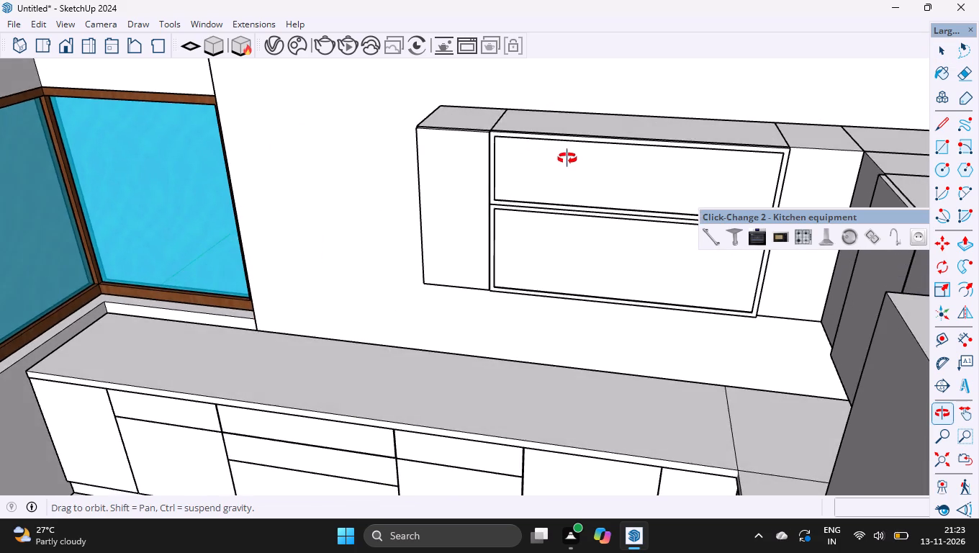
pyautogui.moveTo(567, 158); pyautogui.dragTo(567, 182)
pyautogui.click(567, 182)
pyautogui.moveTo(567, 182); pyautogui.dragTo(589, 109)
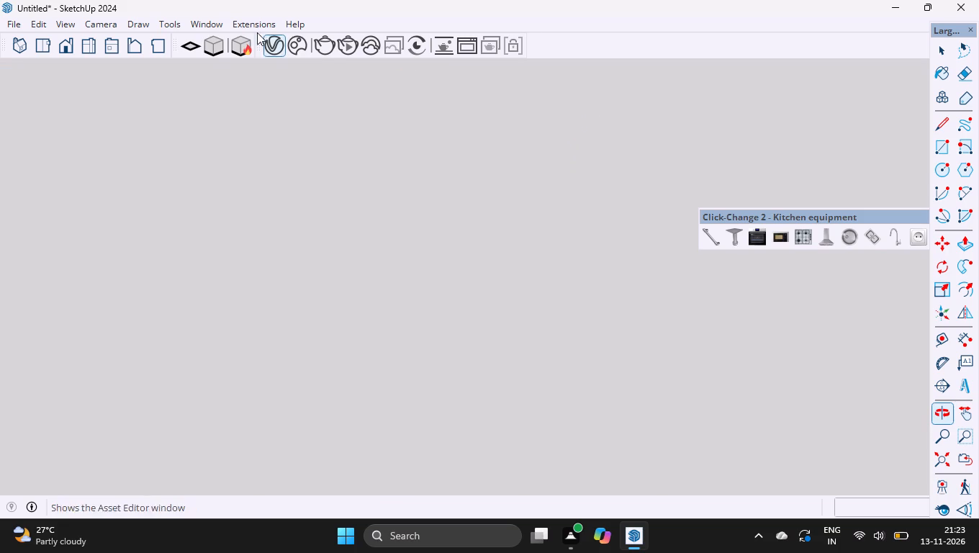
pyautogui.press('space')
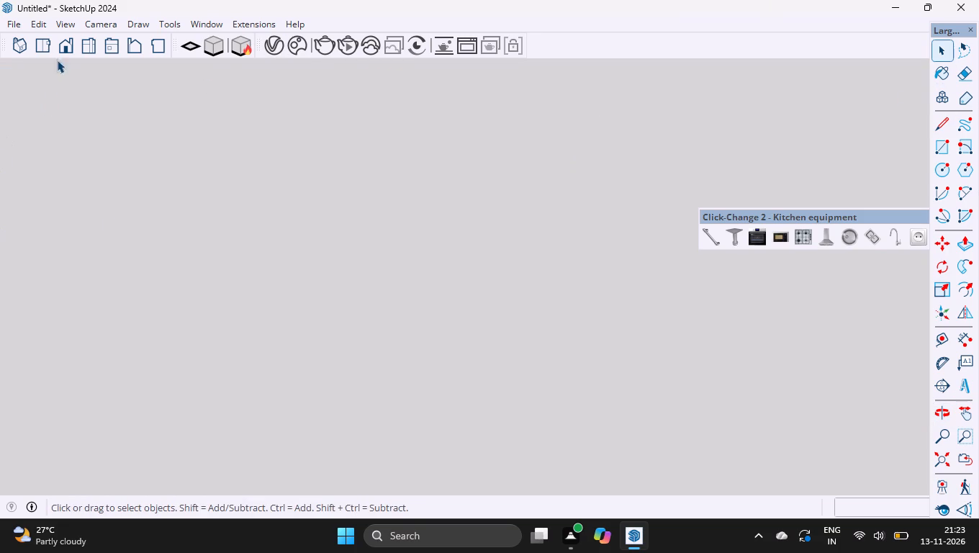
pyautogui.click(43, 37)
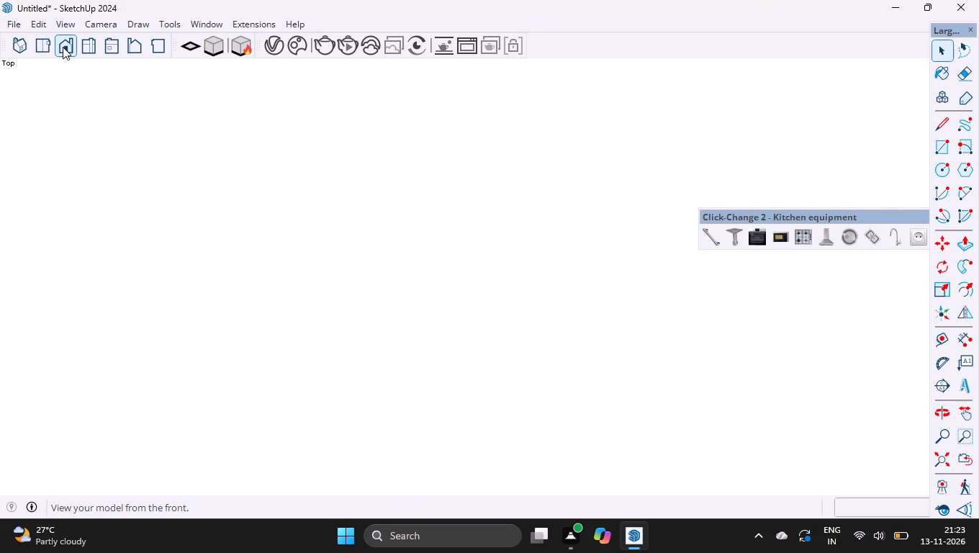
pyautogui.click(63, 47)
pyautogui.keyDown('ctrl'); pyautogui.scroll(-7, 393, 321); pyautogui.keyUp('ctrl')
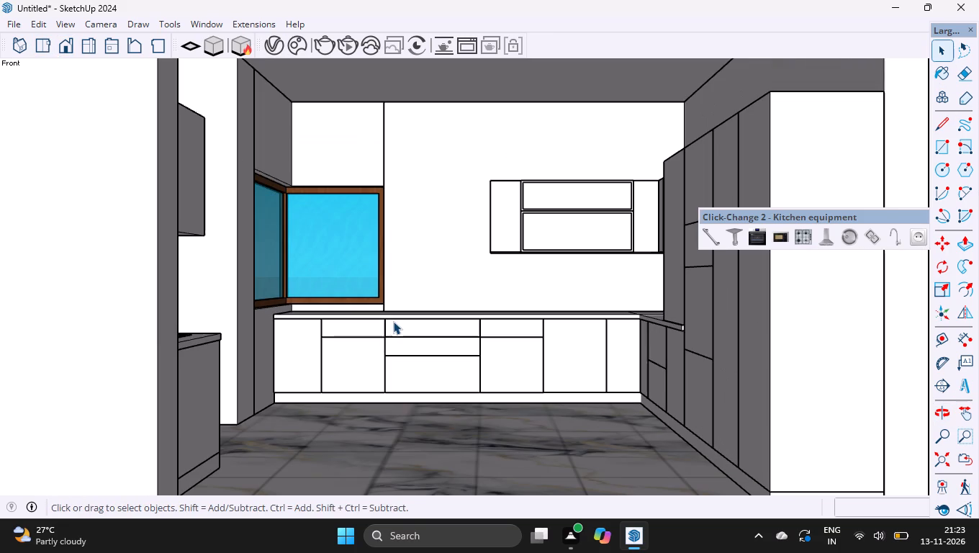
pyautogui.keyDown('ctrl'); pyautogui.scroll(4, 615, 168); pyautogui.keyUp('ctrl')
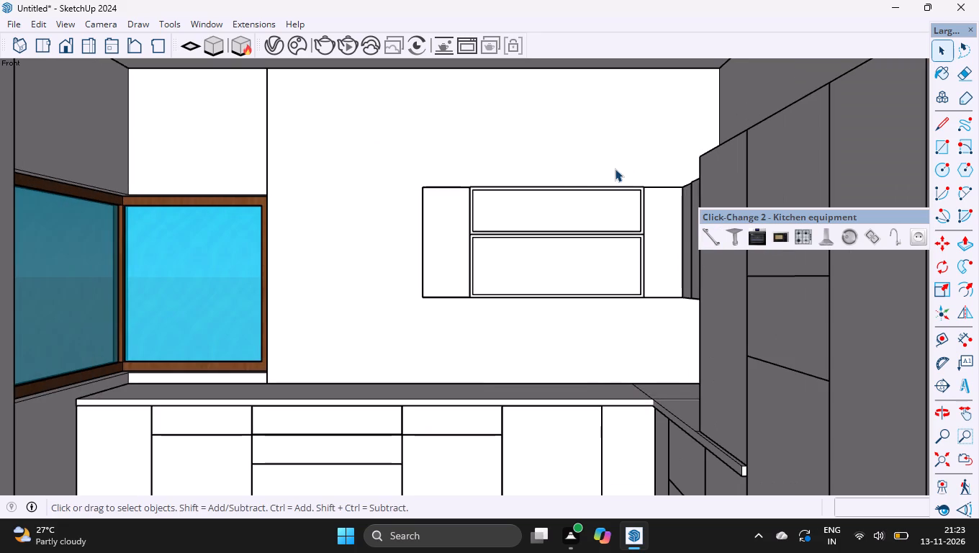
pyautogui.keyDown('ctrl'); pyautogui.scroll(5, 569, 184); pyautogui.keyUp('ctrl')
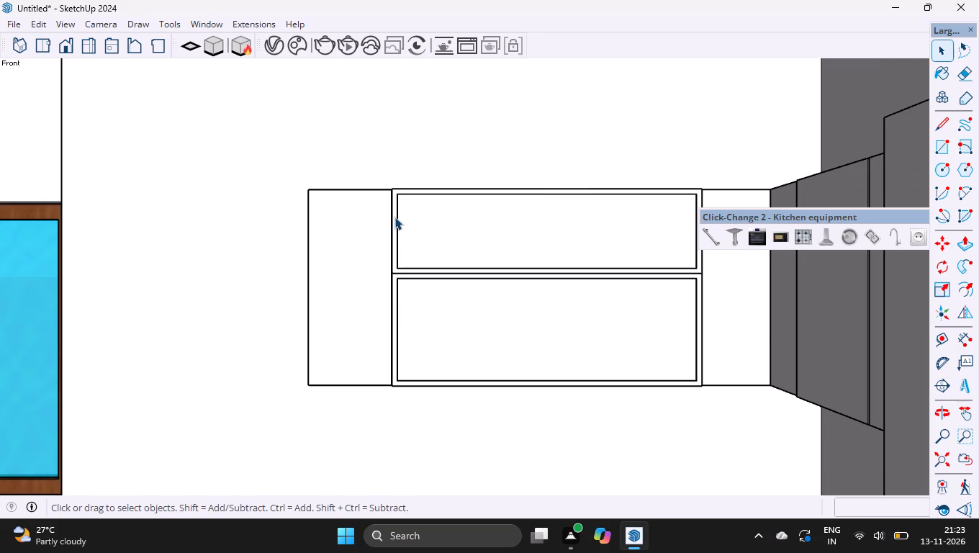
# Inspect the wall cabinet's top edge and select its upper door frame and inset panel to check them separately.
pyautogui.press('o')
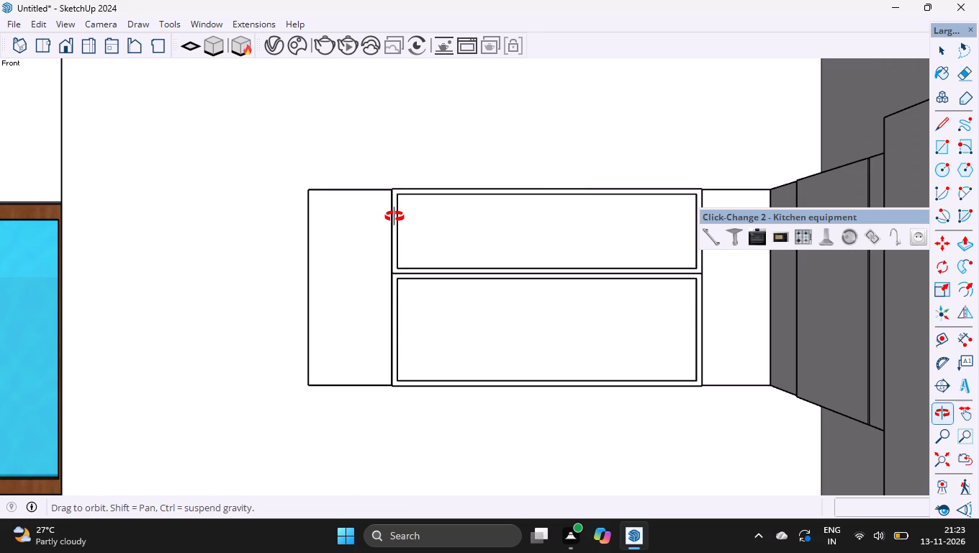
pyautogui.moveTo(423, 188); pyautogui.dragTo(425, 265)
pyautogui.moveTo(407, 192); pyautogui.dragTo(408, 211)
pyautogui.keyDown('ctrl'); pyautogui.scroll(11, 385, 183); pyautogui.keyUp('ctrl')
pyautogui.press('space')
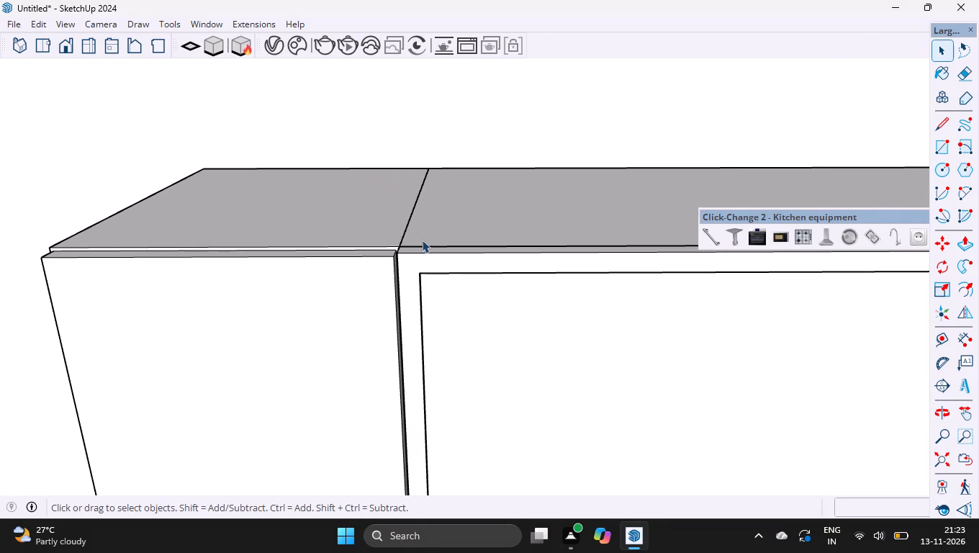
pyautogui.click(403, 291)
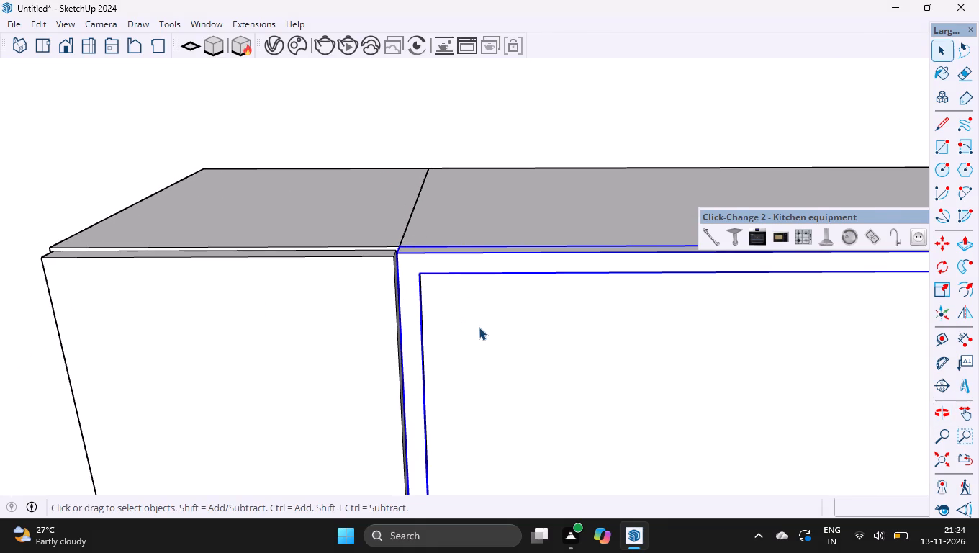
pyautogui.click(479, 327)
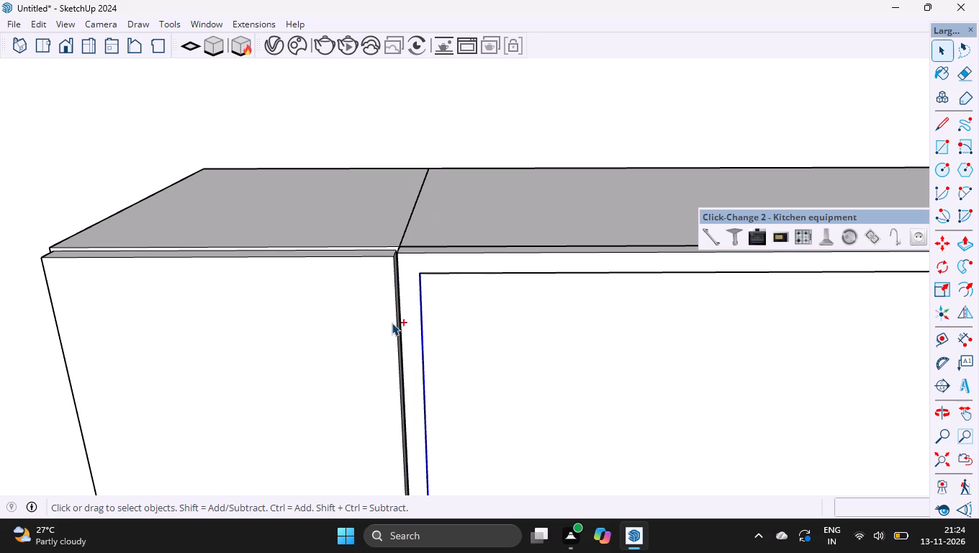
pyautogui.keyDown('ctrl'); pyautogui.click(408, 313); pyautogui.keyUp('ctrl')
# Select the frames of both the upper and lower framed wall cabinet doors together, without their inset panels.
pyautogui.keyDown('ctrl'); pyautogui.scroll(-5, 422, 222); pyautogui.keyUp('ctrl')
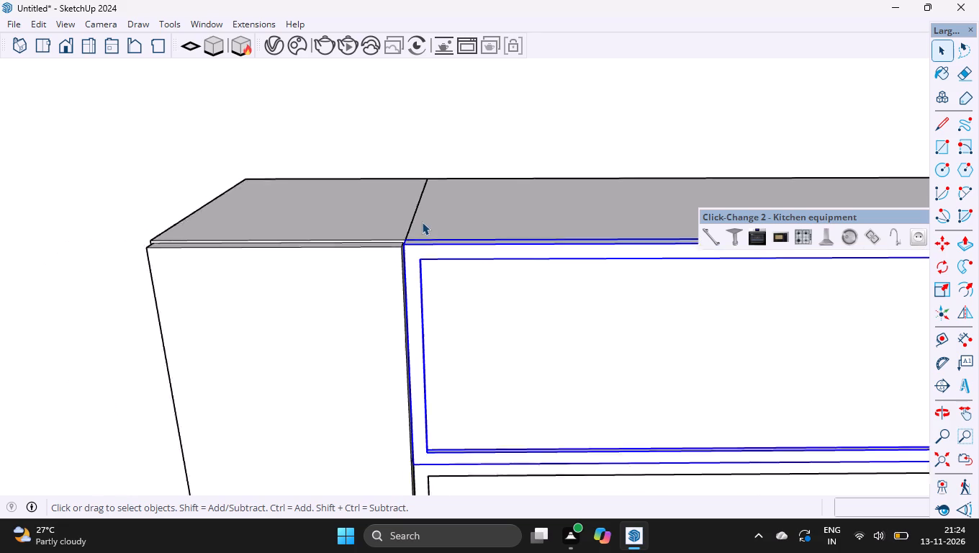
pyautogui.keyDown('ctrl'); pyautogui.scroll(-3, 422, 222); pyautogui.keyUp('ctrl')
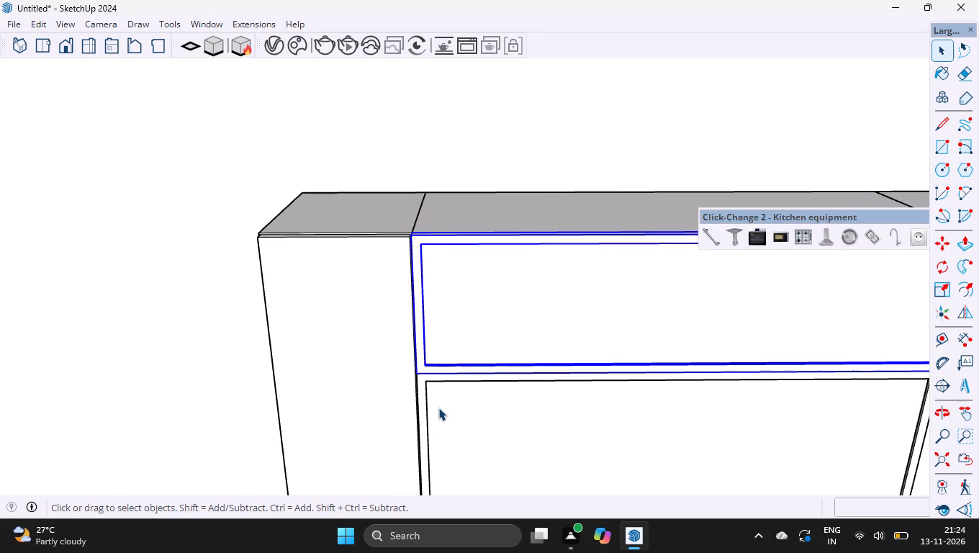
pyautogui.keyDown('ctrl'); pyautogui.scroll(11, 438, 408); pyautogui.keyUp('ctrl')
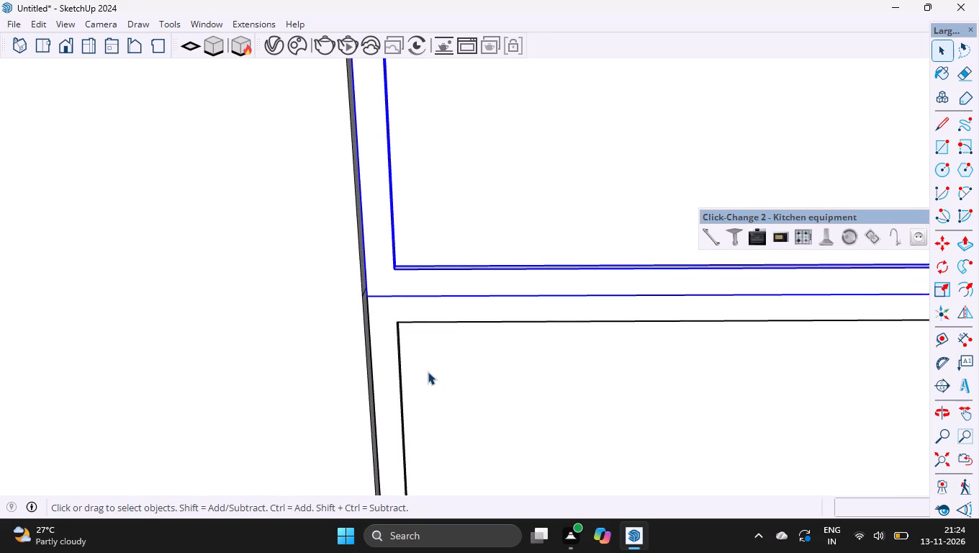
pyautogui.click(428, 372)
pyautogui.keyDown('ctrl'); pyautogui.click(443, 192); pyautogui.keyUp('ctrl')
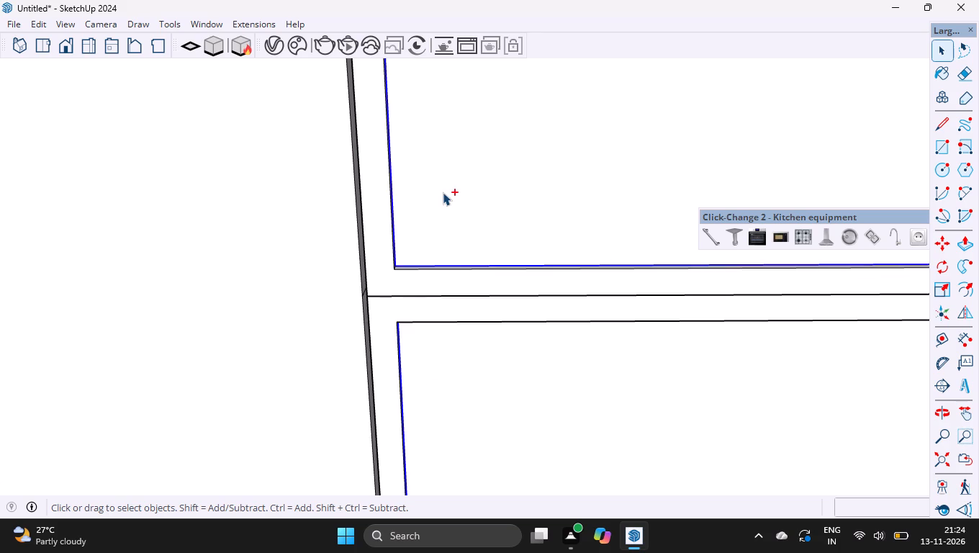
pyautogui.keyDown('ctrl'); pyautogui.click(392, 275); pyautogui.keyUp('ctrl')
pyautogui.keyDown('ctrl'); pyautogui.click(391, 330); pyautogui.keyUp('ctrl')
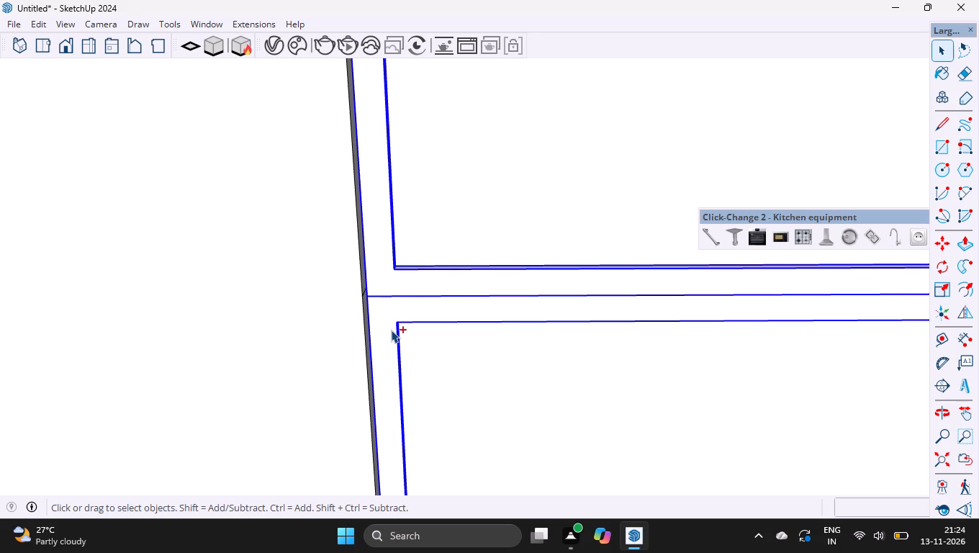
pyautogui.click(391, 330)
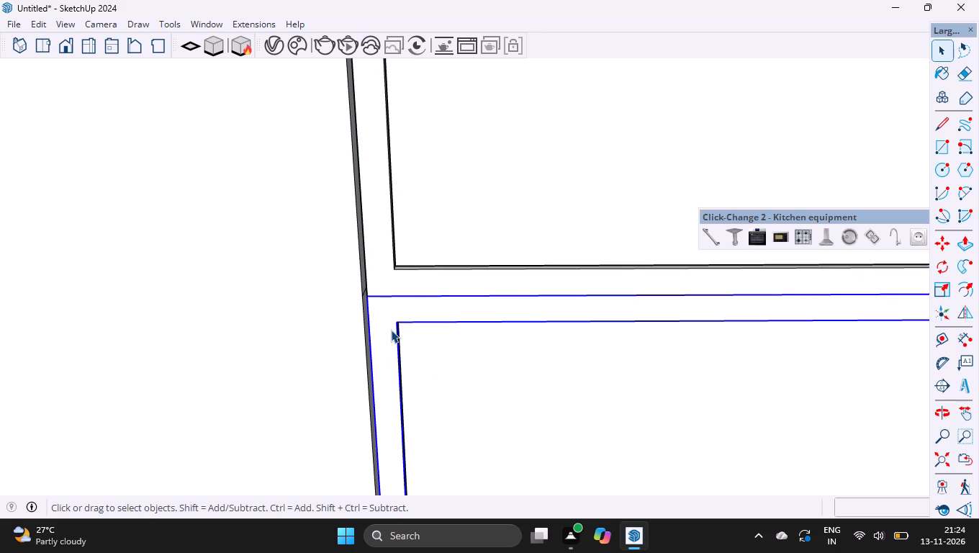
pyautogui.keyDown('ctrl'); pyautogui.click(394, 279); pyautogui.keyUp('ctrl')
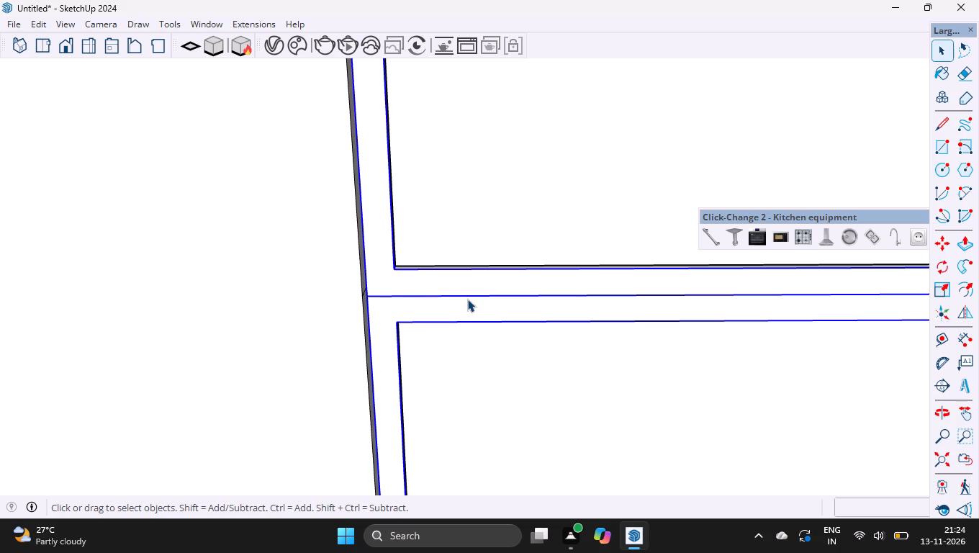
# Browse the online Metal materials in Chaos Cosmos for a finish for the wall cabinet door frames.
pyautogui.click(292, 46)
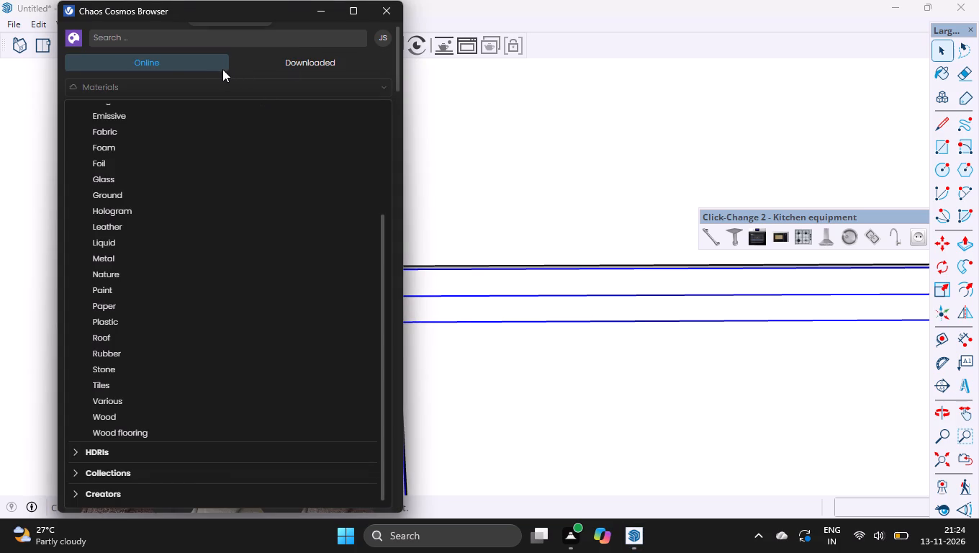
pyautogui.click(104, 88)
pyautogui.click(104, 88)
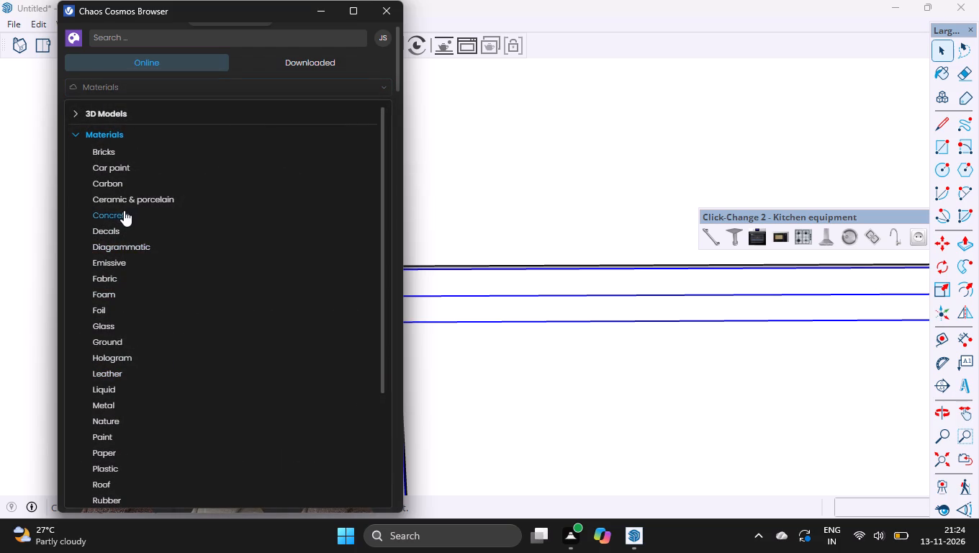
pyautogui.scroll(-1, 127, 332)
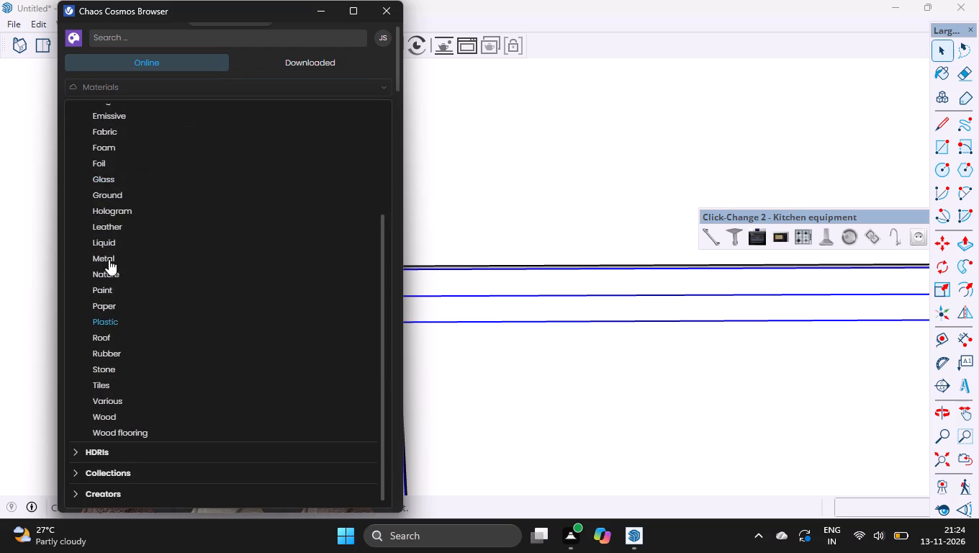
pyautogui.click(107, 260)
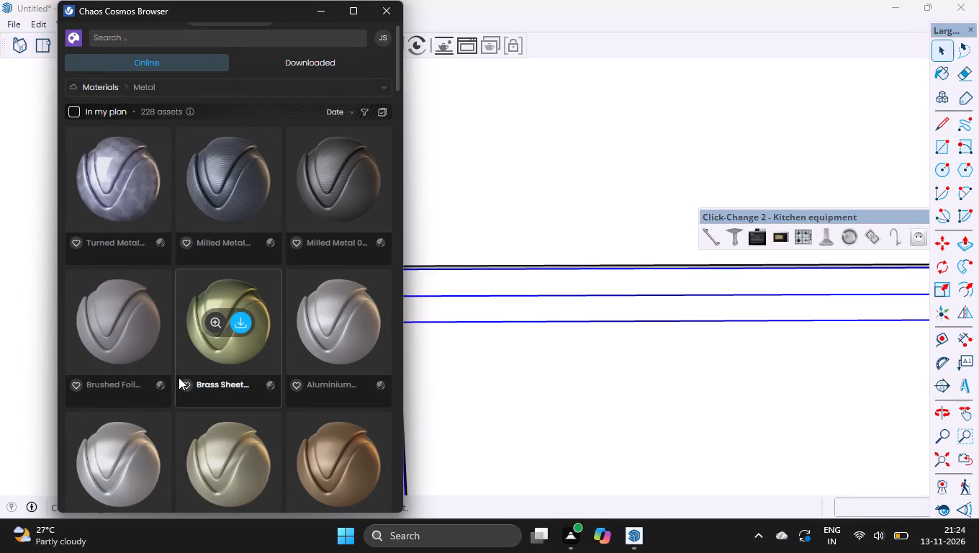
pyautogui.scroll(-3, 163, 289)
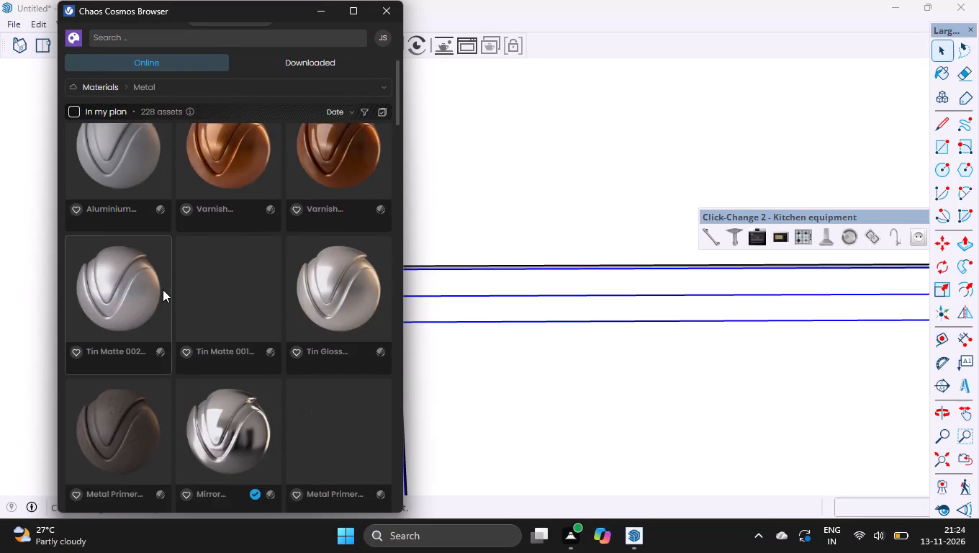
pyautogui.scroll(-1, 163, 289)
pyautogui.hscroll(1, 163, 289)
pyautogui.scroll(-1, 163, 289)
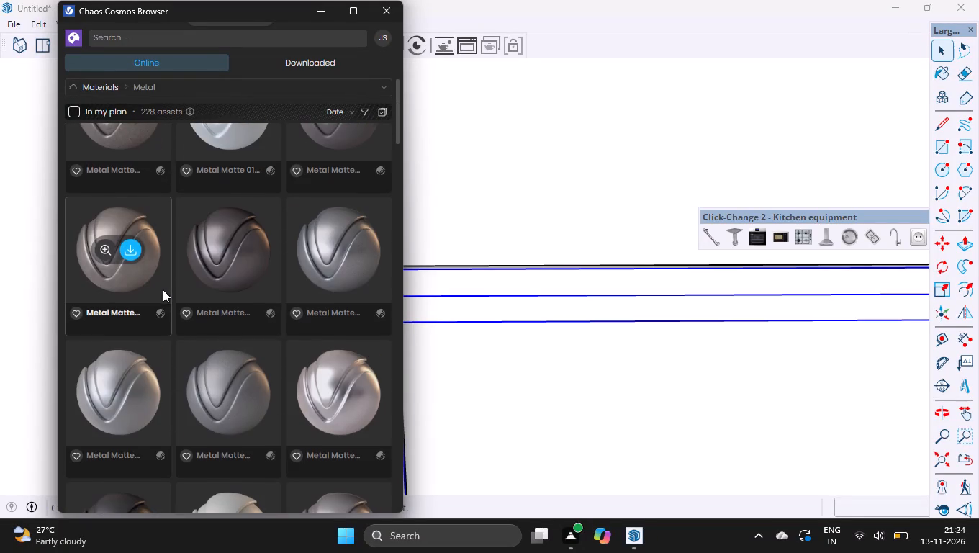
pyautogui.scroll(-4, 163, 289)
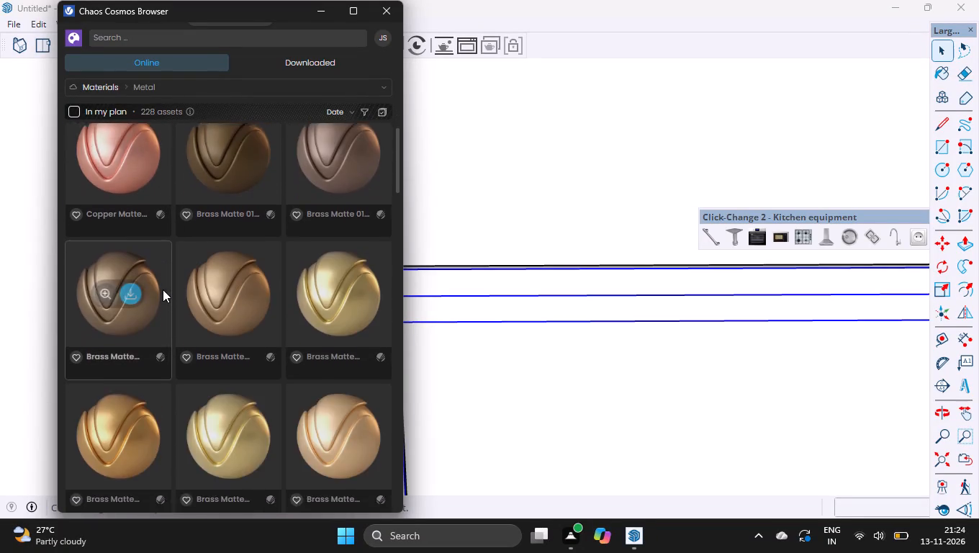
pyautogui.scroll(-3, 163, 289)
pyautogui.scroll(1, 163, 289)
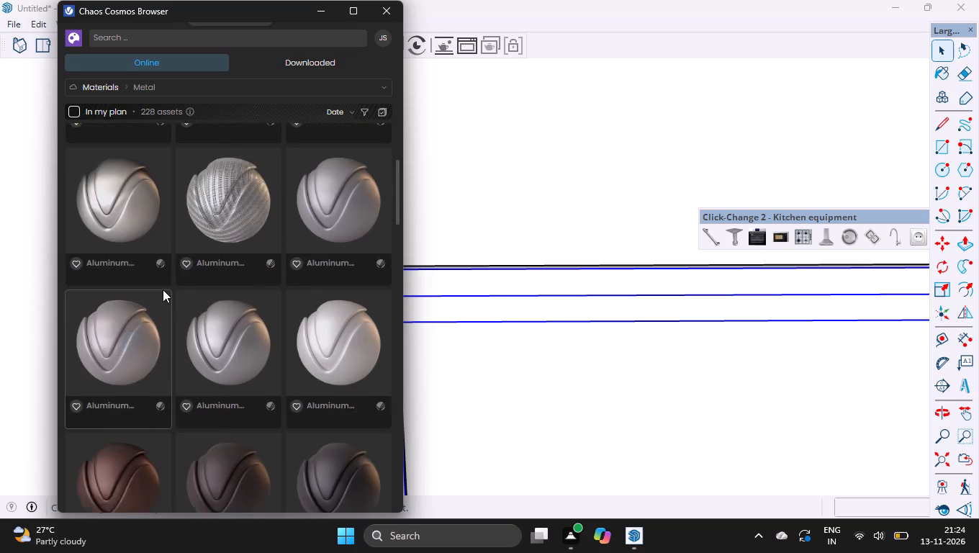
pyautogui.scroll(1, 163, 289)
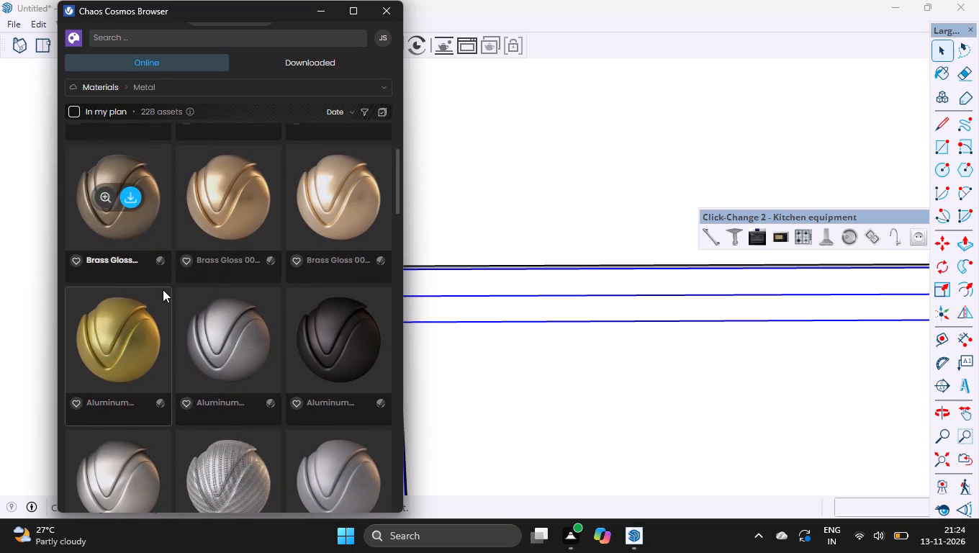
pyautogui.scroll(-1, 163, 289)
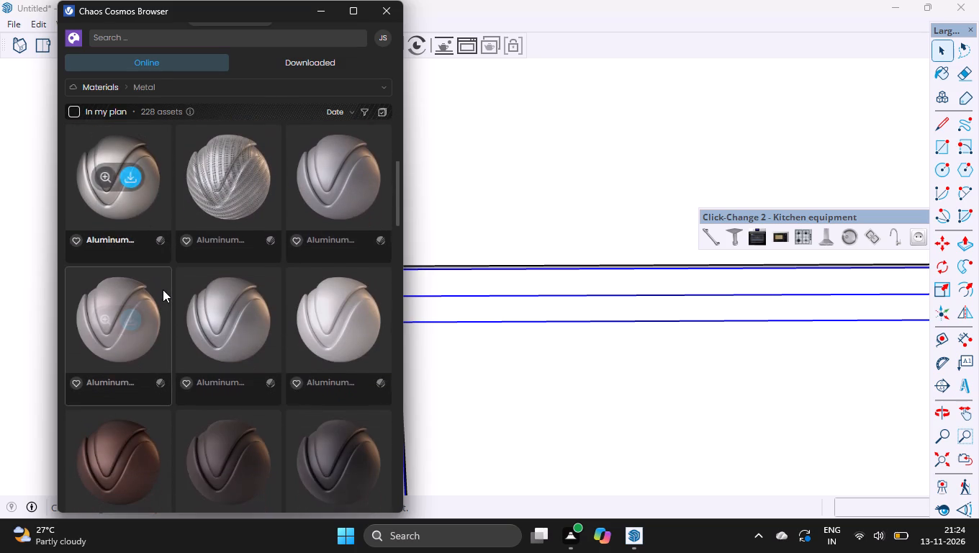
pyautogui.scroll(-2, 163, 289)
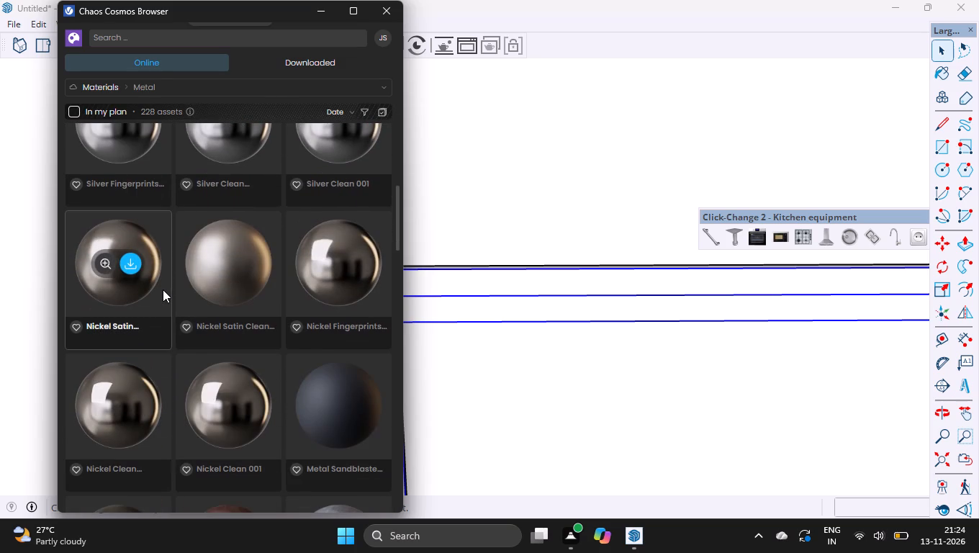
pyautogui.scroll(-1, 163, 289)
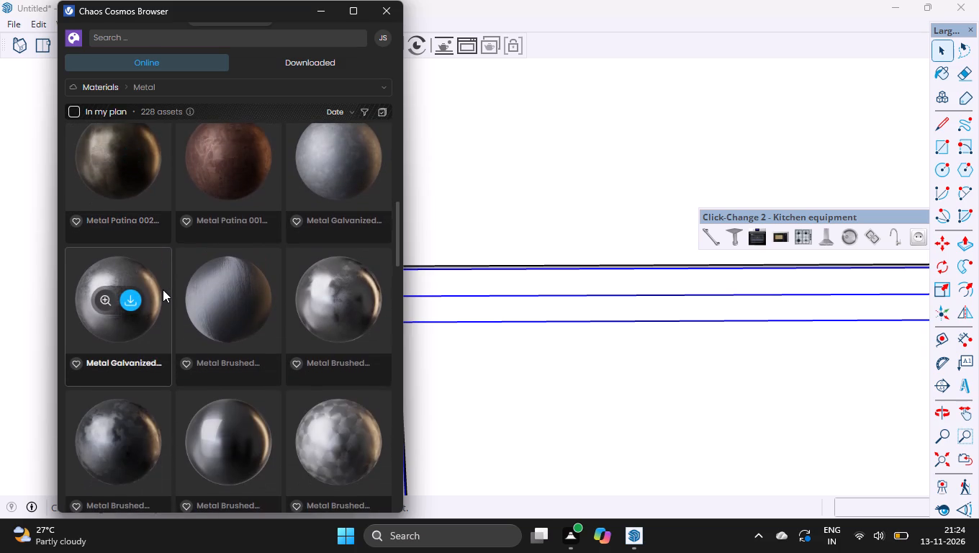
pyautogui.scroll(-1, 163, 289)
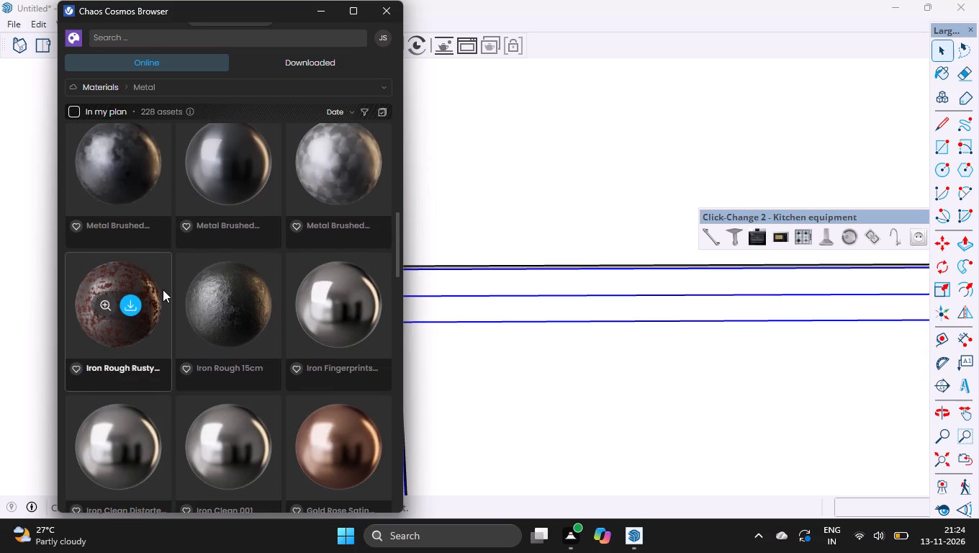
pyautogui.scroll(-2, 169, 221)
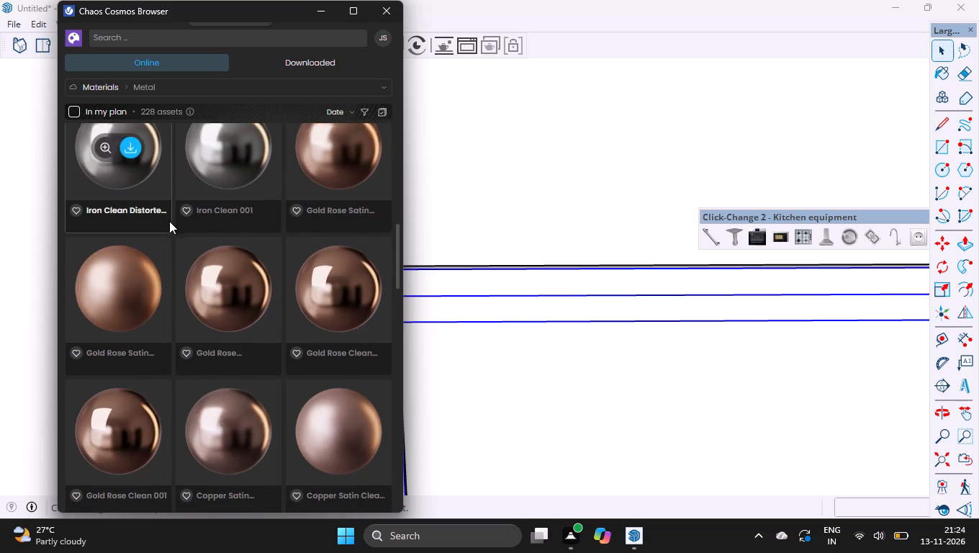
pyautogui.scroll(-1, 169, 221)
pyautogui.scroll(-1, 196, 292)
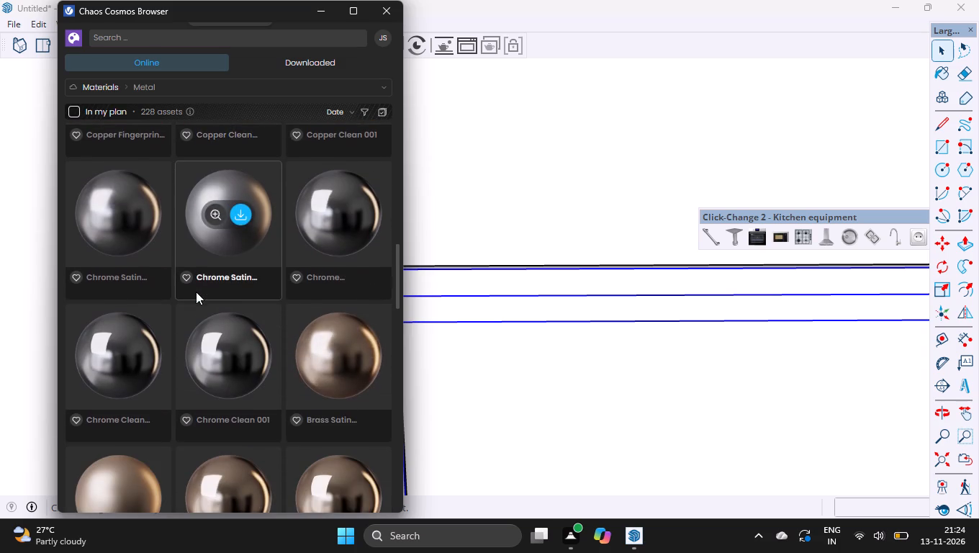
pyautogui.scroll(-2, 196, 292)
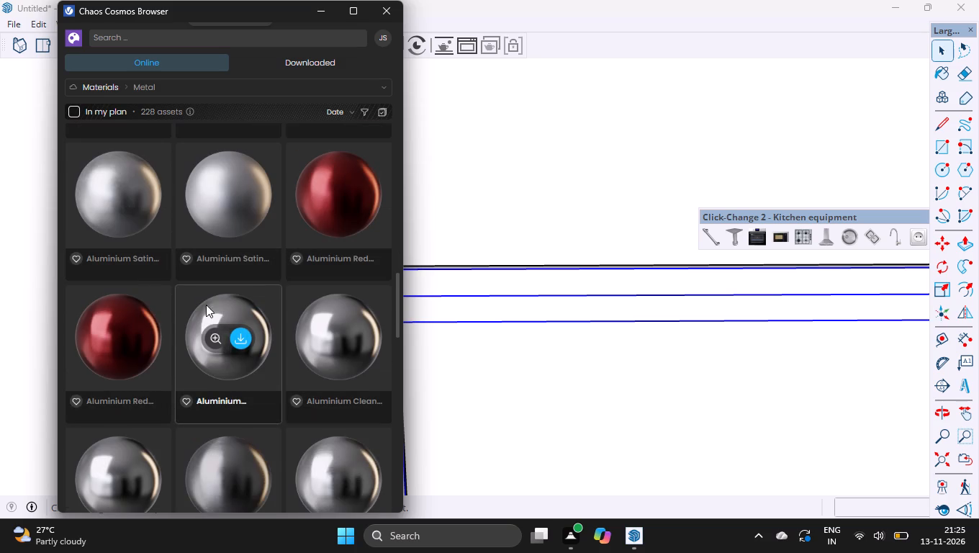
pyautogui.scroll(-2, 225, 338)
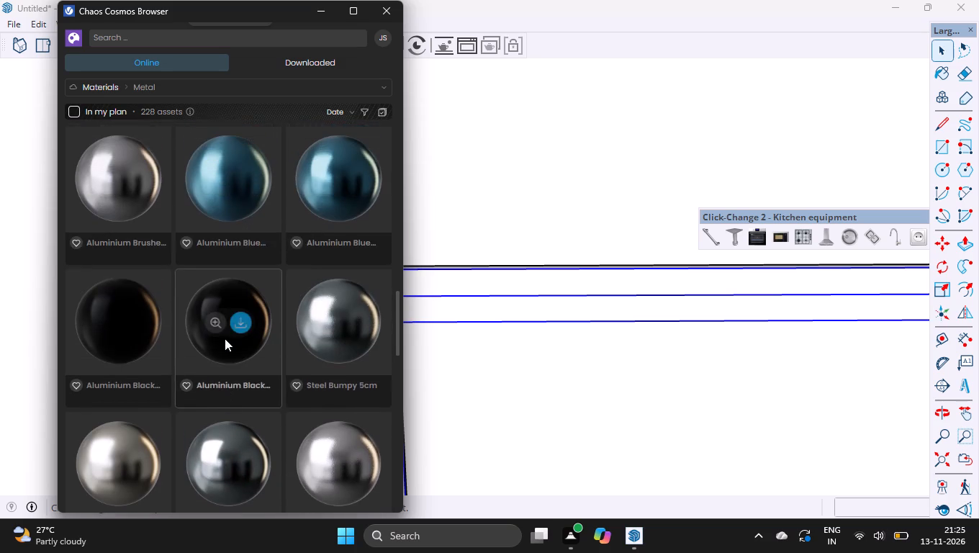
pyautogui.scroll(-1, 225, 338)
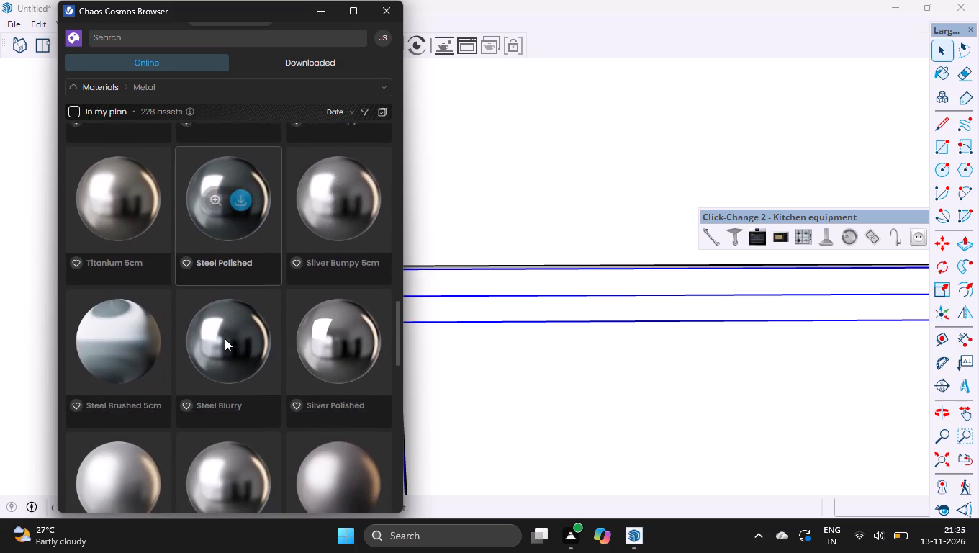
pyautogui.scroll(-2, 225, 338)
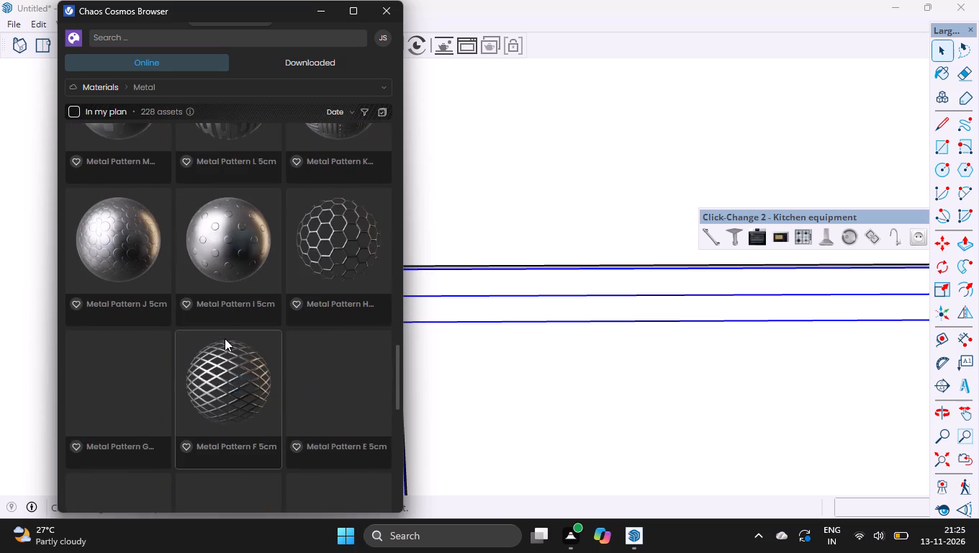
pyautogui.scroll(-3, 225, 338)
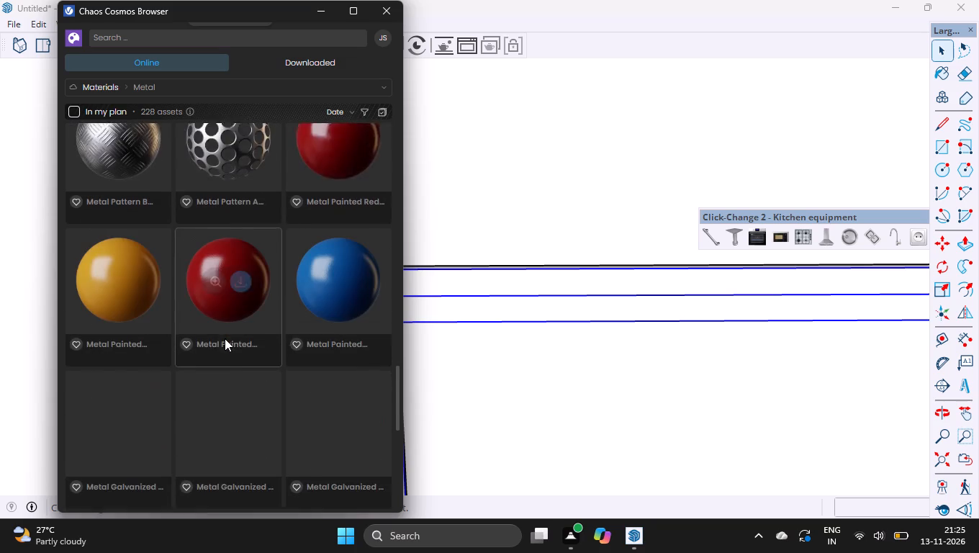
pyautogui.scroll(-1, 225, 338)
pyautogui.scroll(-1, 122, 374)
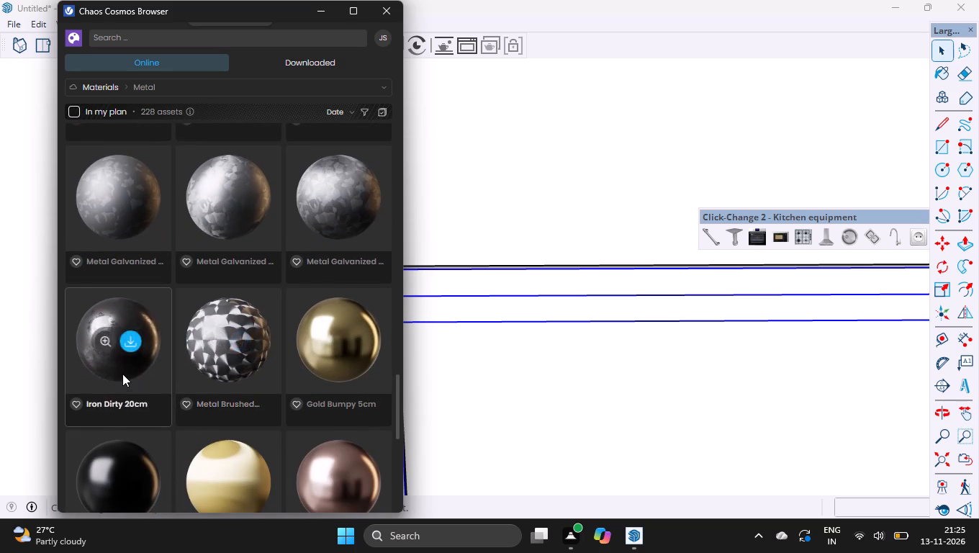
pyautogui.scroll(-1, 122, 374)
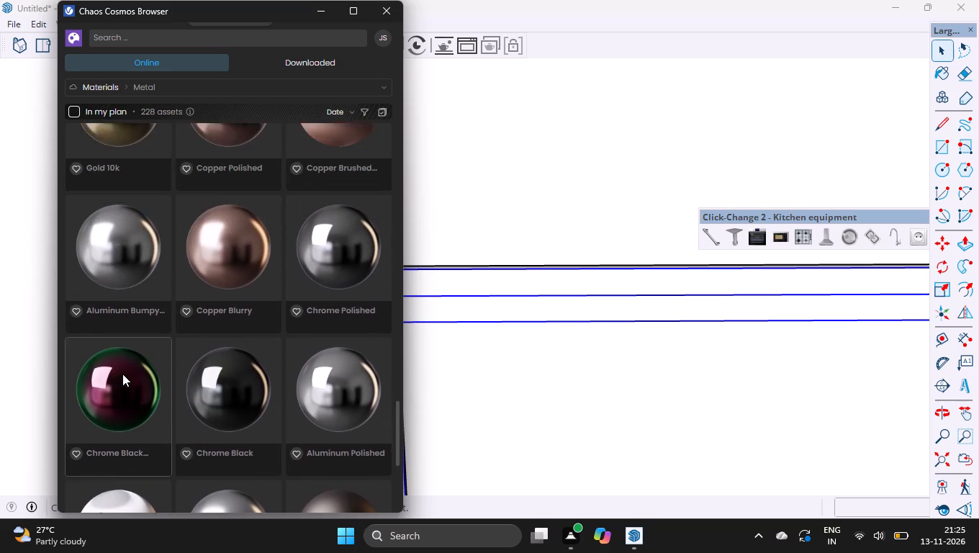
pyautogui.scroll(-1, 166, 340)
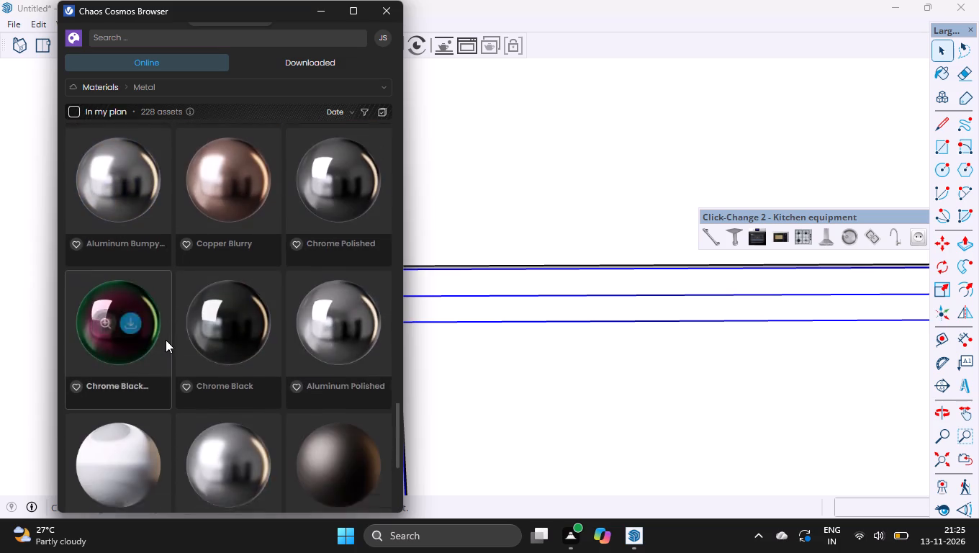
pyautogui.scroll(-1, 166, 340)
pyautogui.hscroll(1, 166, 350)
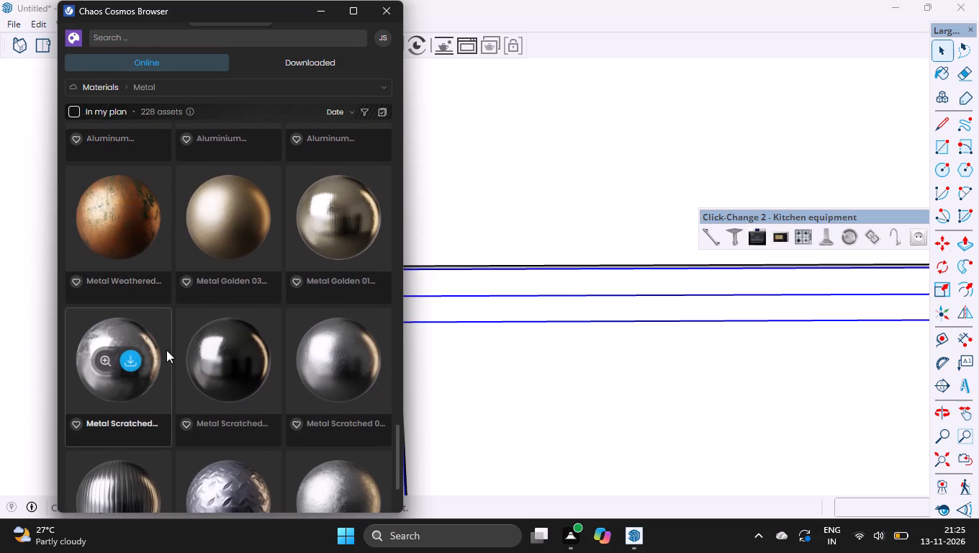
pyautogui.scroll(2, 166, 350)
pyautogui.scroll(-1, 166, 350)
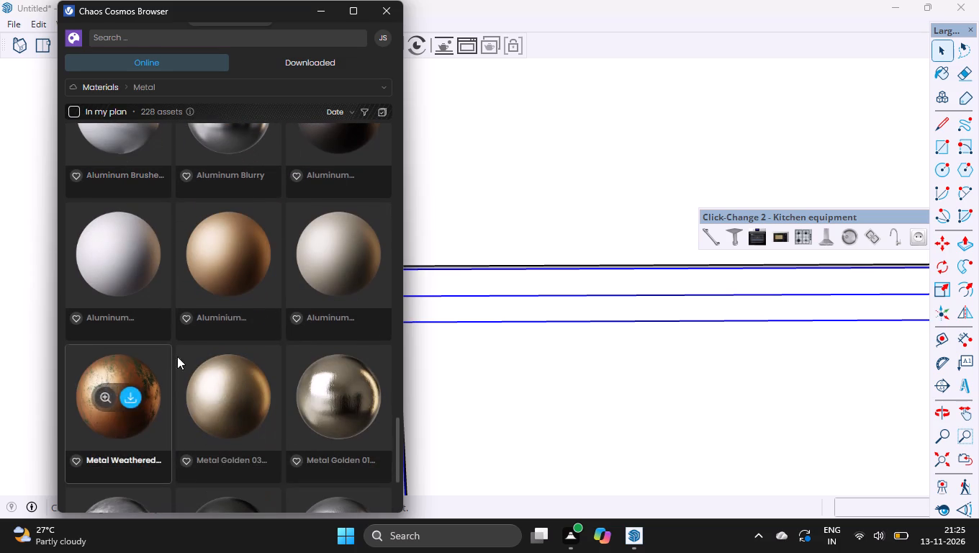
pyautogui.scroll(1, 179, 387)
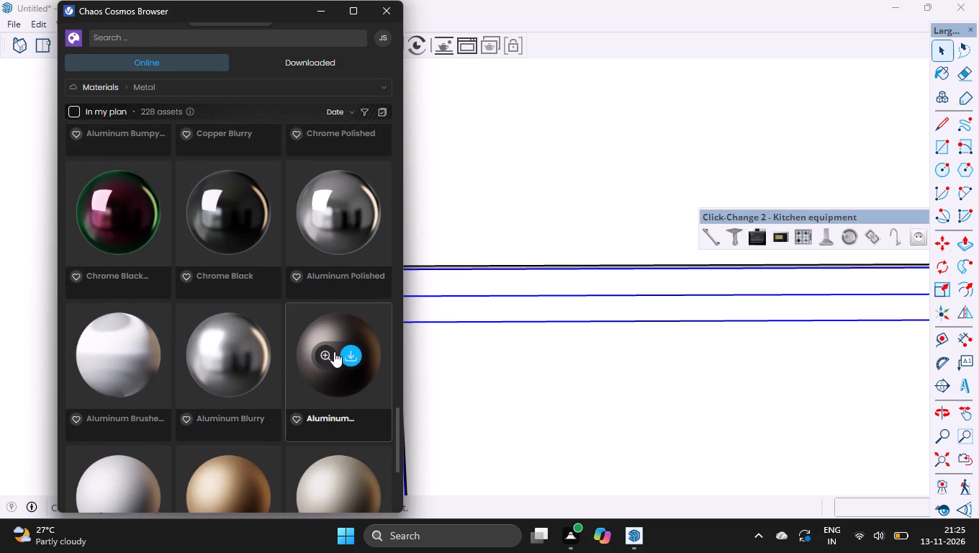
# Download the Aluminum Anodized DarkGray material from the Chaos Cosmos Metal category.
pyautogui.click(354, 357)
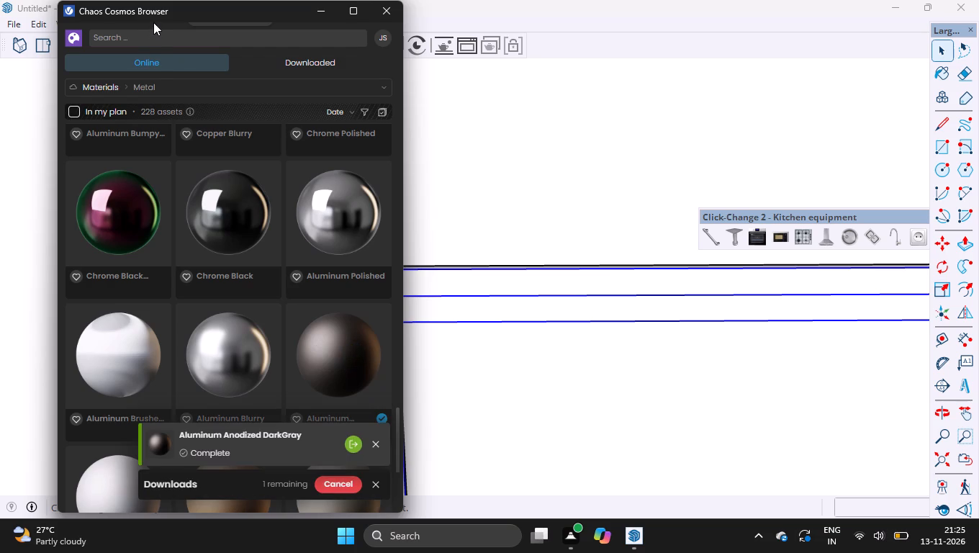
pyautogui.moveTo(153, 22); pyautogui.dragTo(203, 21)
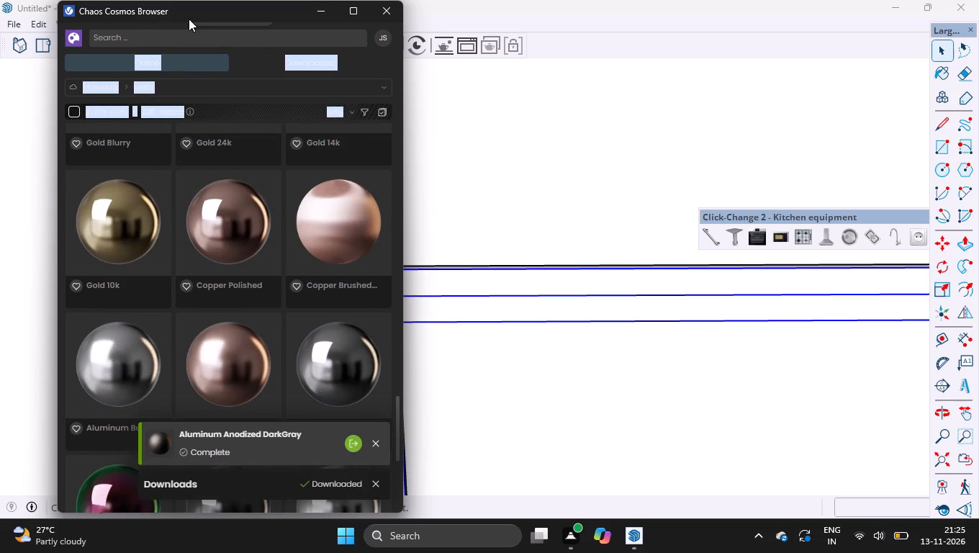
pyautogui.scroll(-4, 219, 233)
pyautogui.scroll(1, 219, 233)
pyautogui.scroll(-1, 219, 233)
pyautogui.scroll(1, 219, 233)
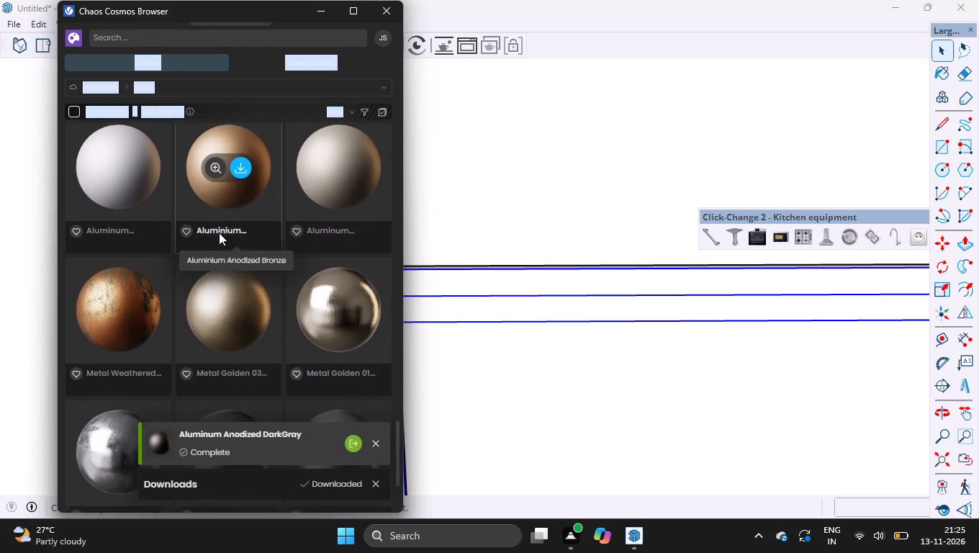
pyautogui.scroll(1, 219, 233)
# Import the Aluminum Anodized DarkGray material from the downloaded Chaos Cosmos Metal assets into the V-Ray materials.
pyautogui.click(234, 96)
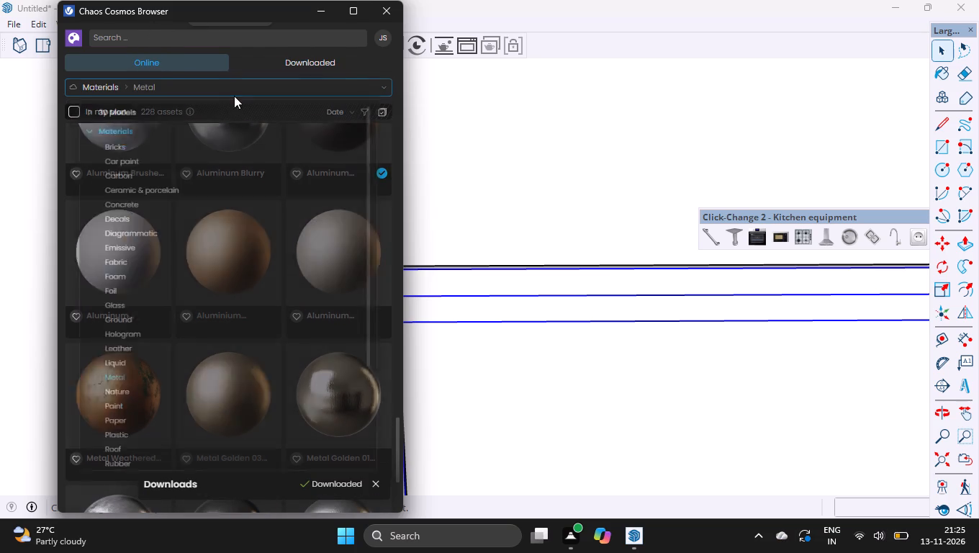
pyautogui.click(294, 60)
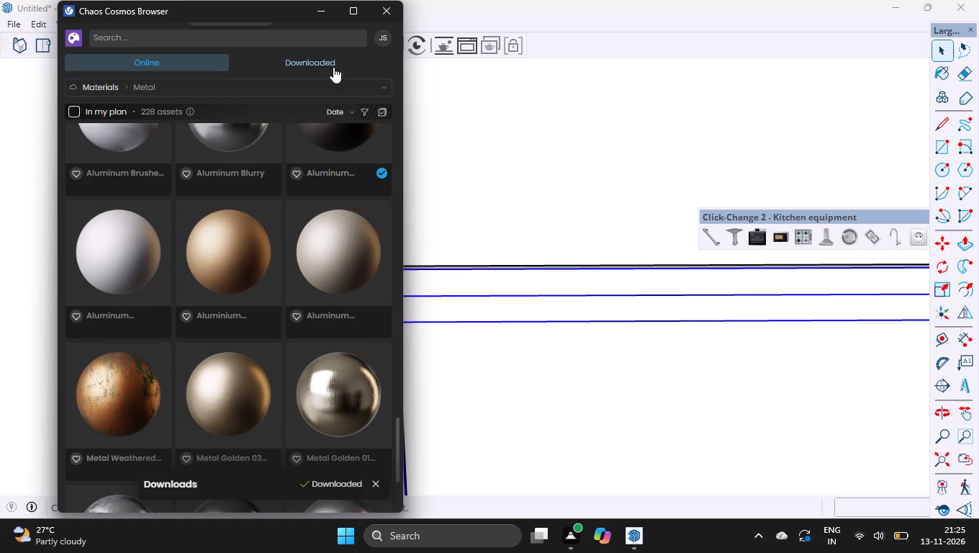
pyautogui.click(333, 67)
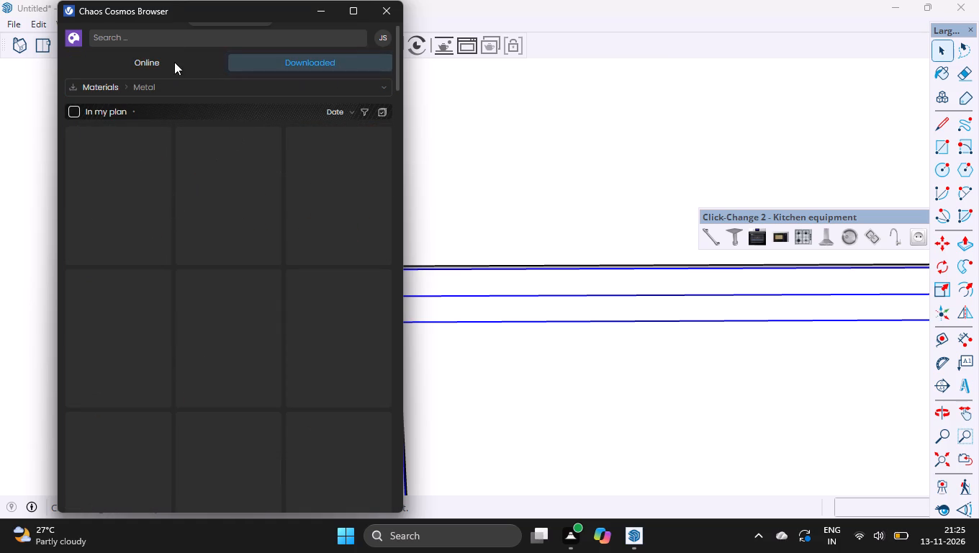
pyautogui.moveTo(171, 12); pyautogui.dragTo(581, 89)
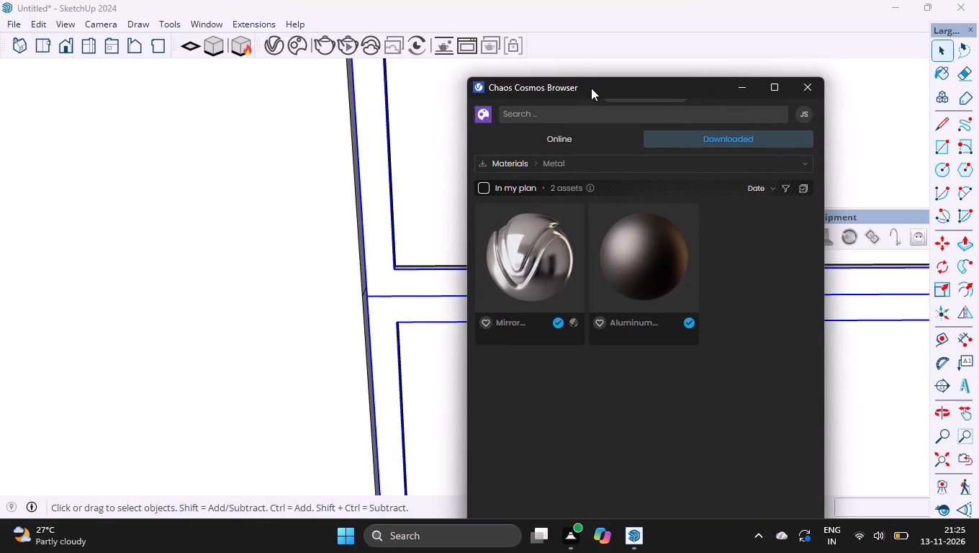
pyautogui.moveTo(591, 87); pyautogui.dragTo(700, 9)
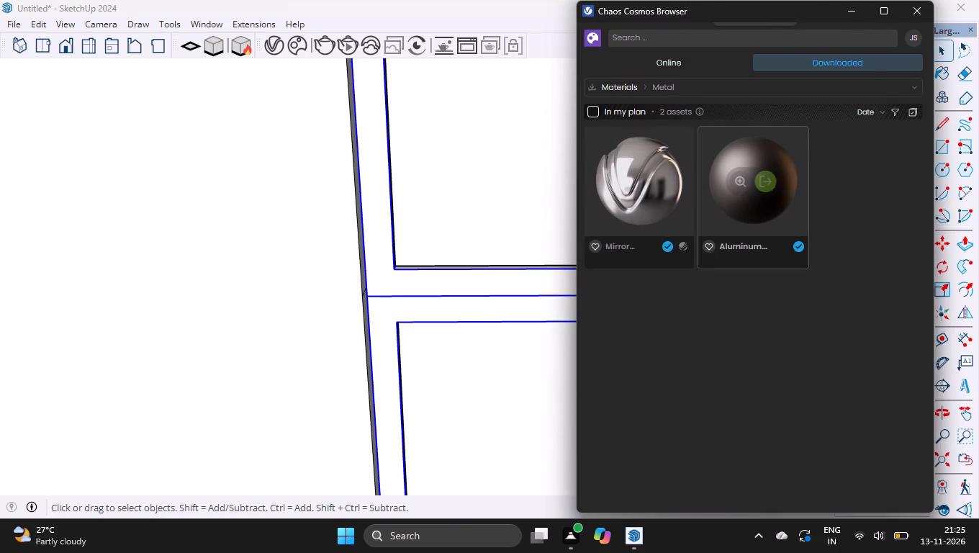
pyautogui.click(263, 45)
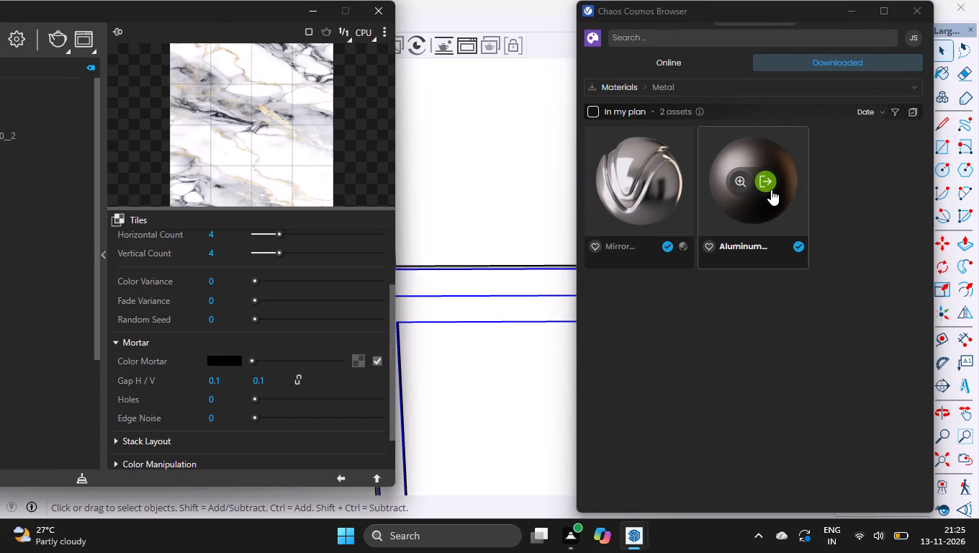
pyautogui.click(771, 189)
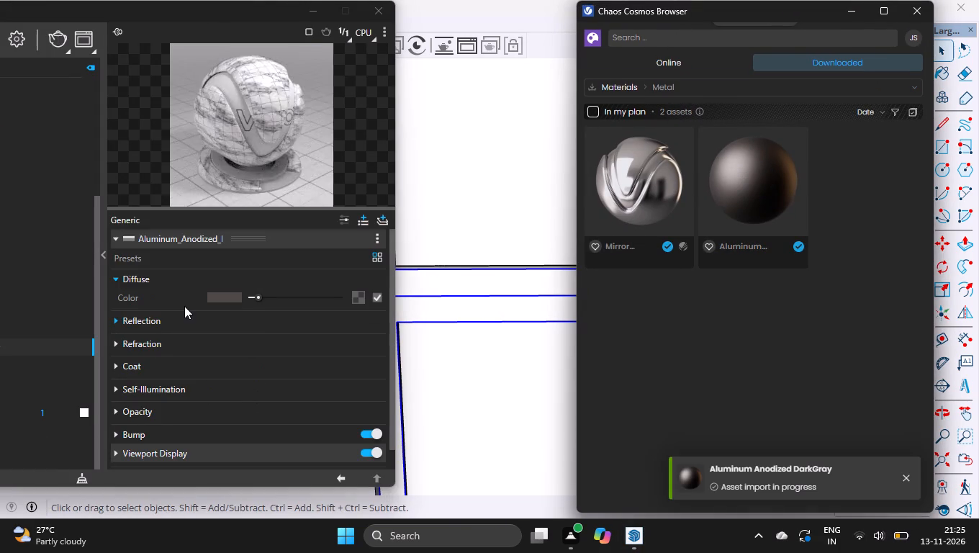
# Apply the Aluminum Anodized DarkGray material to the selected wall cabinet door frames and close the material windows.
pyautogui.rightClick(69, 346)
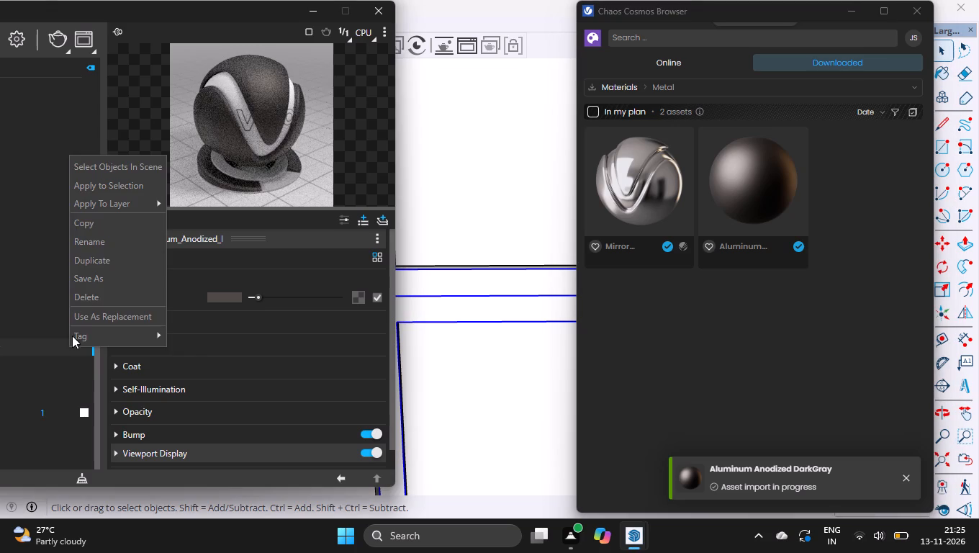
pyautogui.click(104, 191)
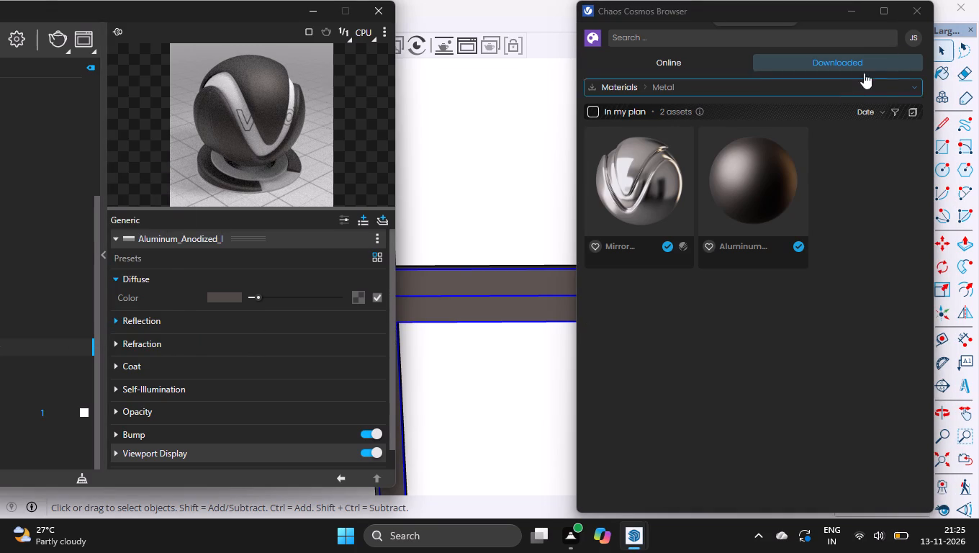
pyautogui.click(912, 10)
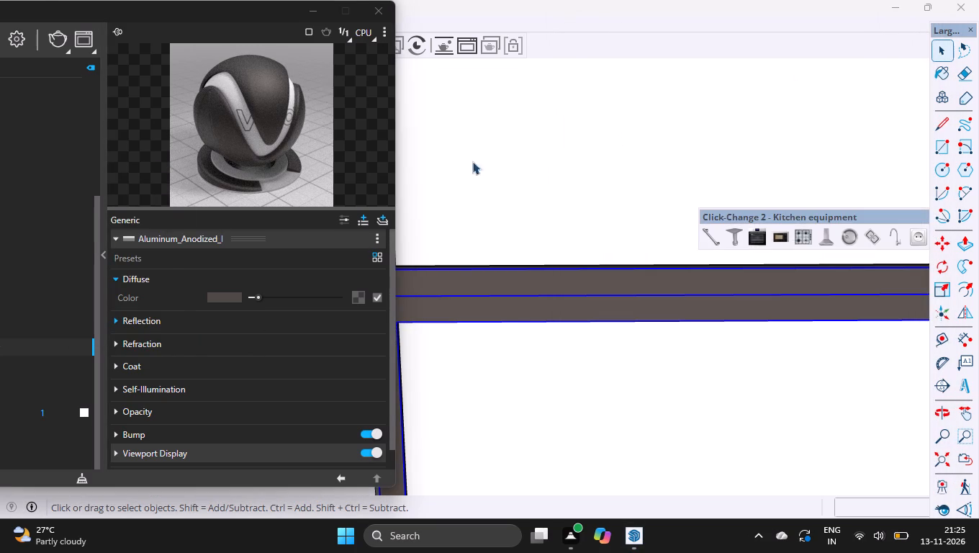
pyautogui.click(377, 22)
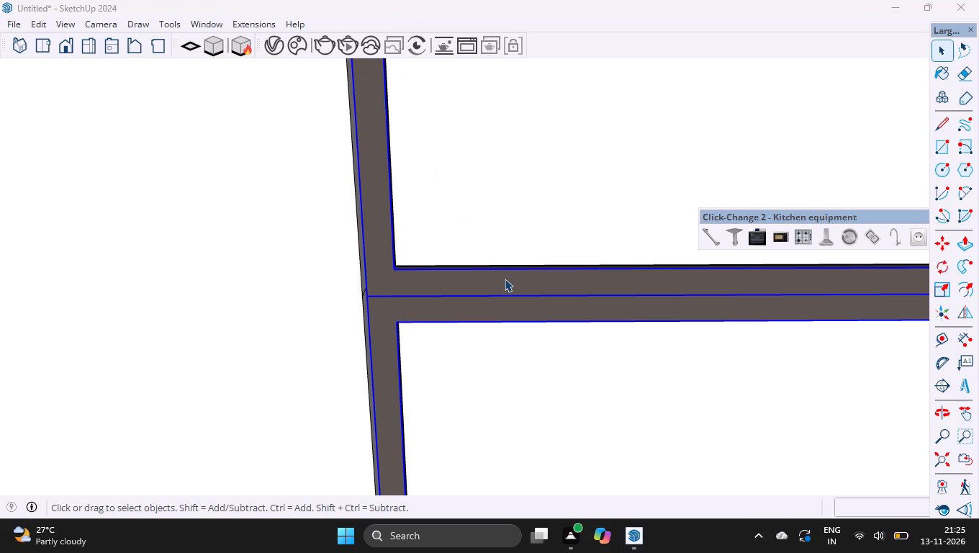
# Deselect the door frames and examine their new finish on the wall cabinet, both from across the kitchen and close up.
pyautogui.press('o')
pyautogui.keyDown('ctrl'); pyautogui.scroll(-5, 302, 303); pyautogui.keyUp('ctrl')
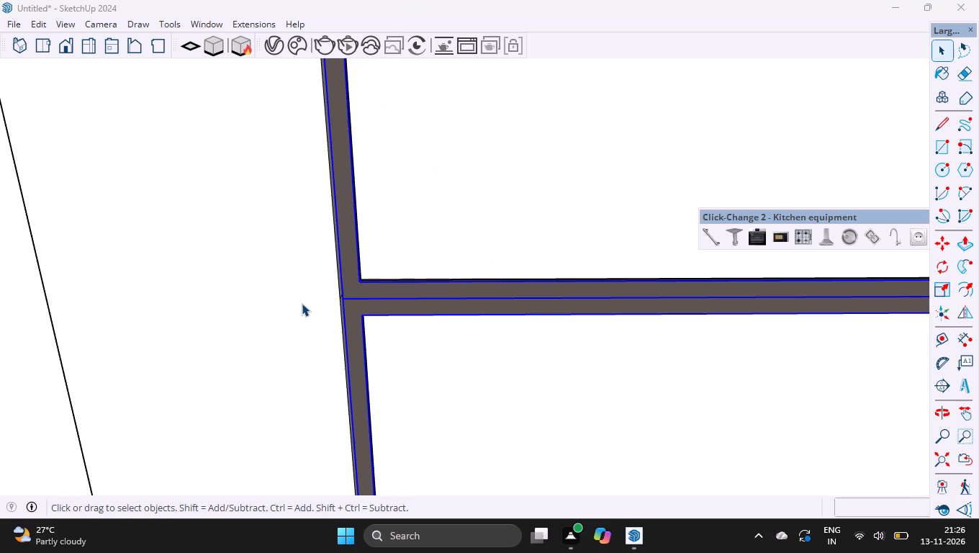
pyautogui.press('o')
pyautogui.press('o')
pyautogui.click(325, 19)
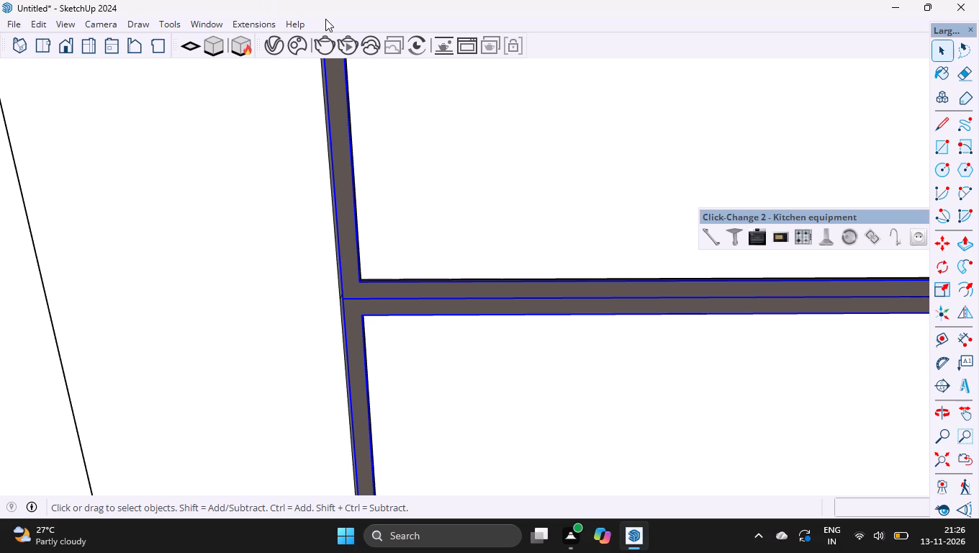
pyautogui.keyDown('ctrl'); pyautogui.scroll(-8, 367, 168); pyautogui.keyUp('ctrl')
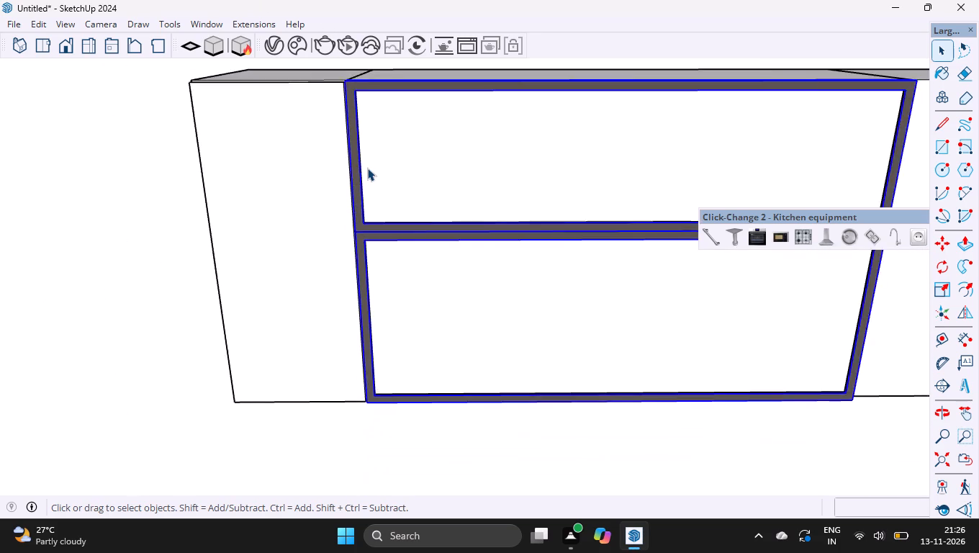
pyautogui.keyDown('ctrl'); pyautogui.scroll(-19, 367, 168); pyautogui.keyUp('ctrl')
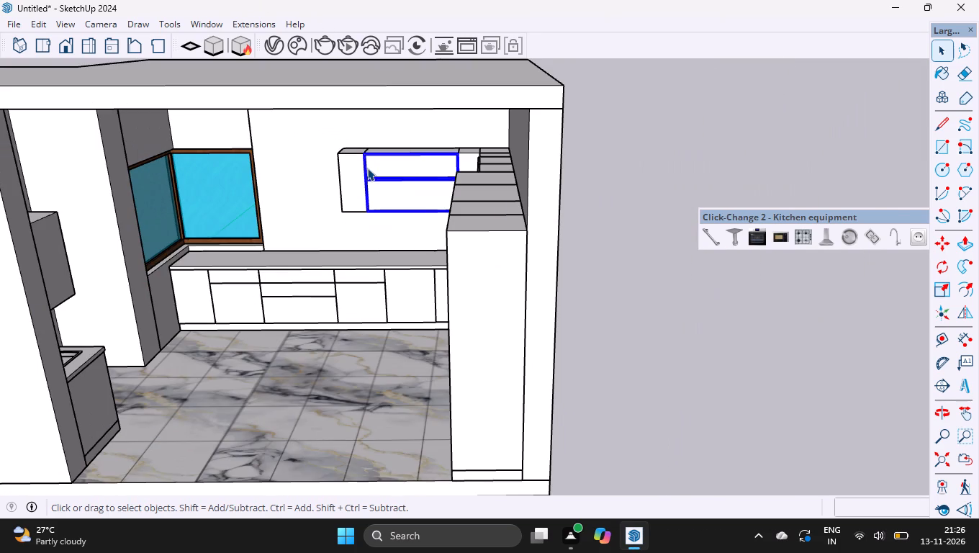
pyautogui.click(618, 282)
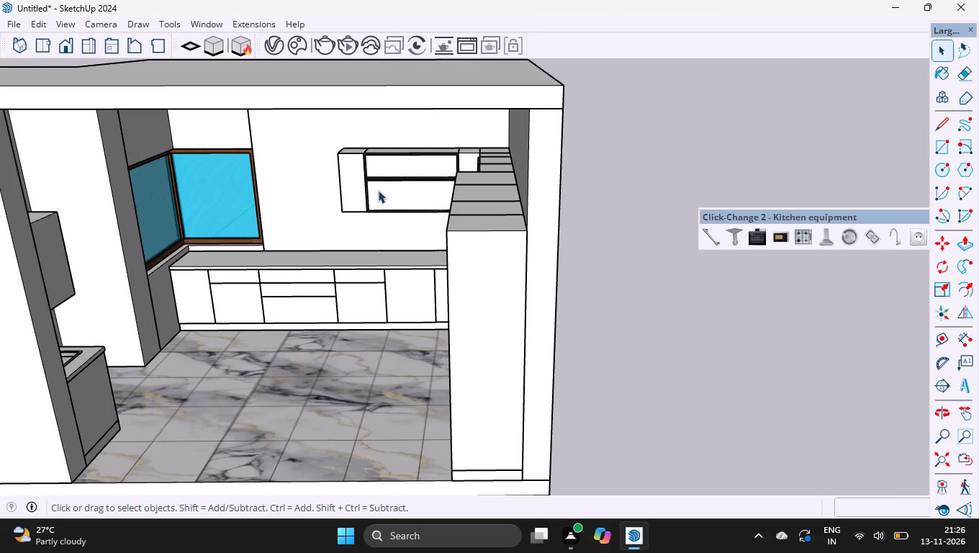
pyautogui.keyDown('ctrl'); pyautogui.scroll(6, 383, 165); pyautogui.keyUp('ctrl')
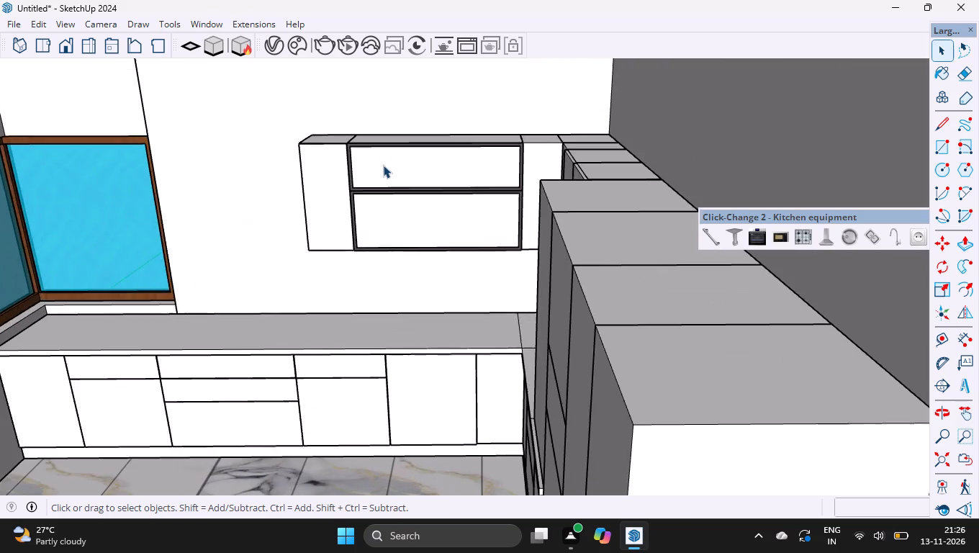
pyautogui.keyDown('ctrl'); pyautogui.scroll(11, 383, 165); pyautogui.keyUp('ctrl')
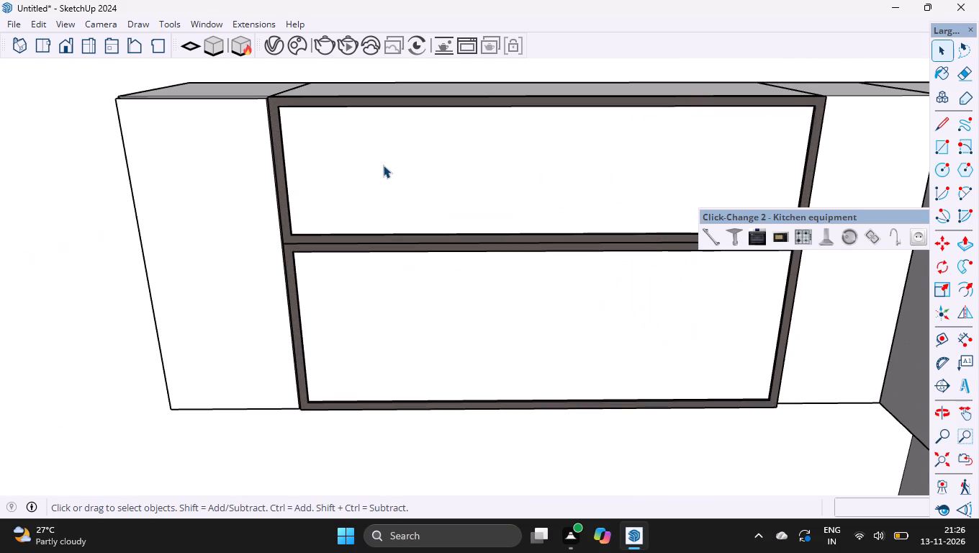
# Select the inset panels of both the upper and lower framed wall cabinet doors together.
pyautogui.press('o')
pyautogui.moveTo(307, 153); pyautogui.dragTo(417, 246)
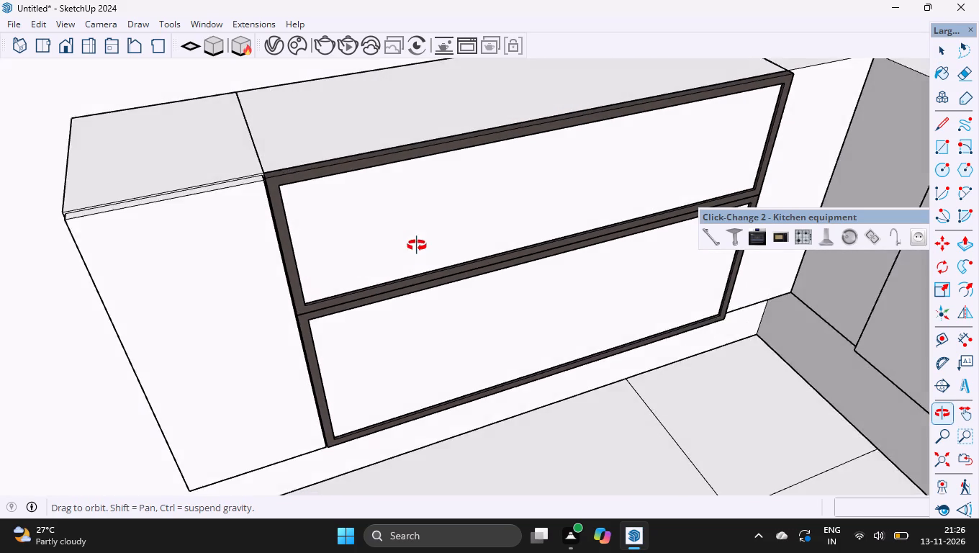
pyautogui.moveTo(417, 246); pyautogui.dragTo(419, 259)
pyautogui.keyDown('ctrl'); pyautogui.scroll(5, 332, 246); pyautogui.keyUp('ctrl')
pyautogui.press('space')
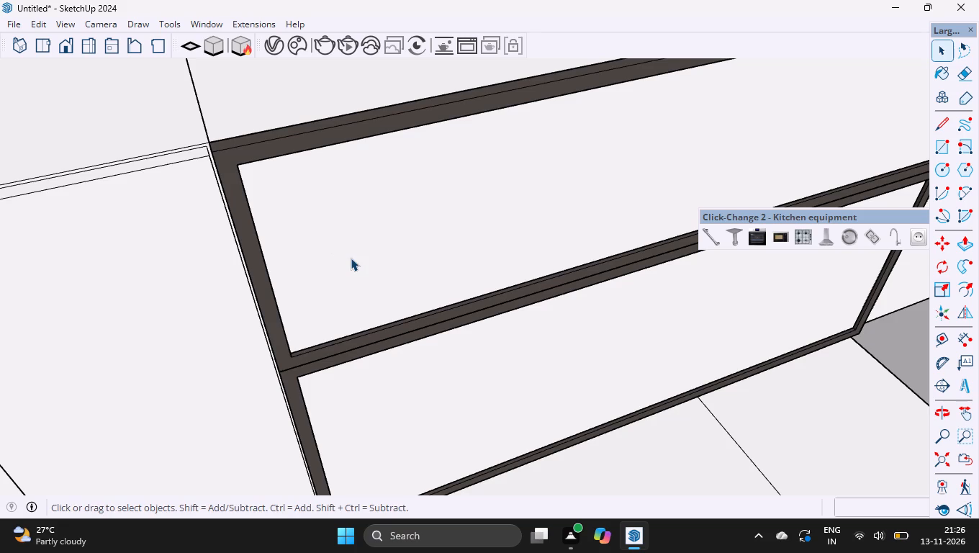
pyautogui.click(351, 258)
pyautogui.keyDown('ctrl'); pyautogui.click(410, 421); pyautogui.keyUp('ctrl')
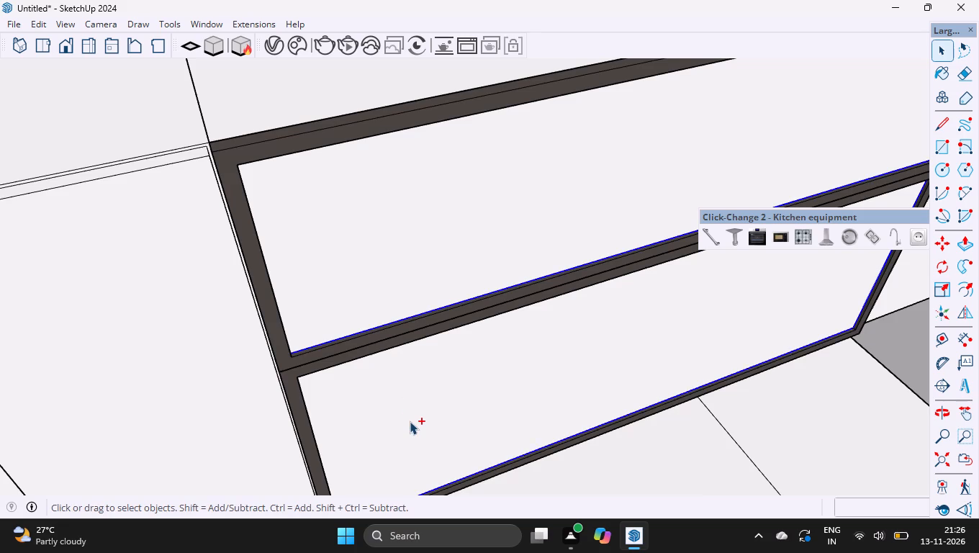
# Open the Glass category of the online Chaos Cosmos materials.
pyautogui.click(298, 44)
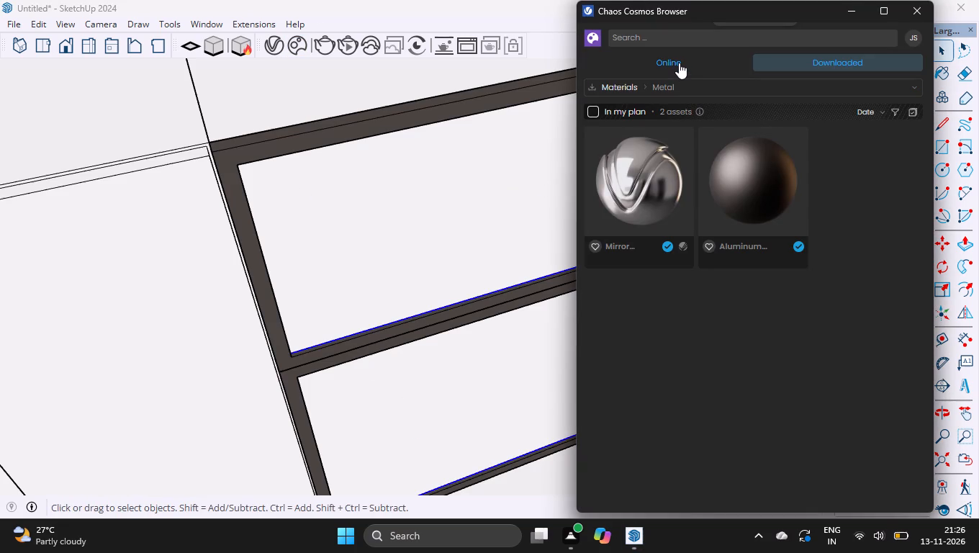
pyautogui.click(679, 63)
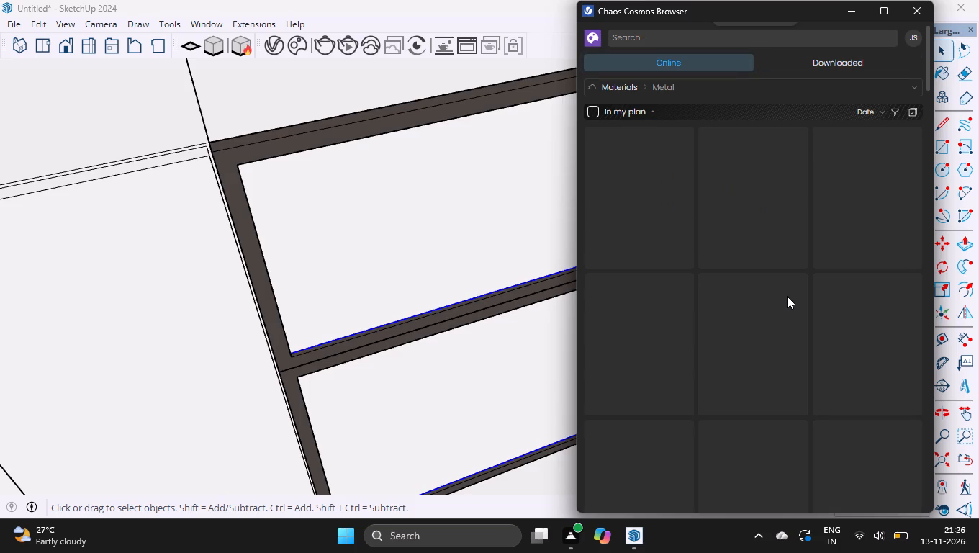
pyautogui.scroll(6, 689, 217)
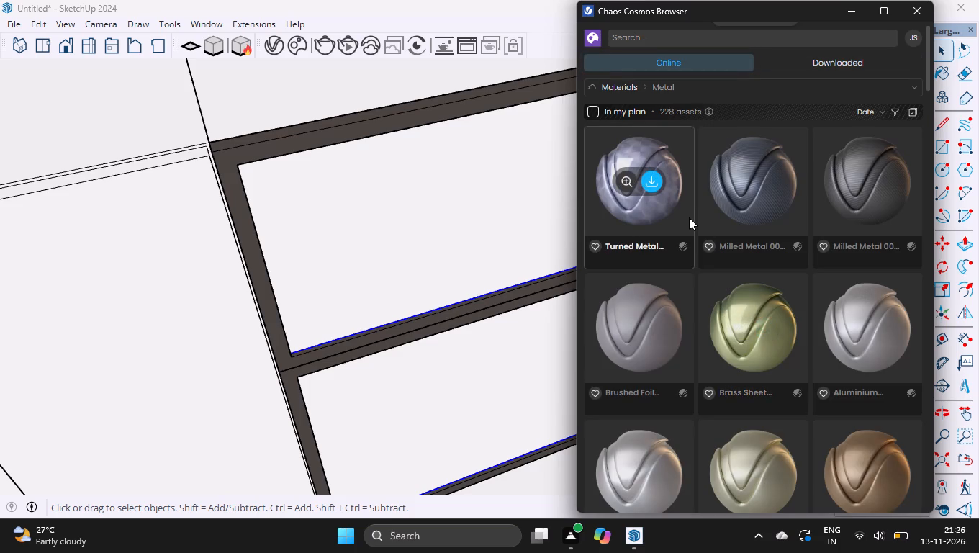
pyautogui.click(754, 86)
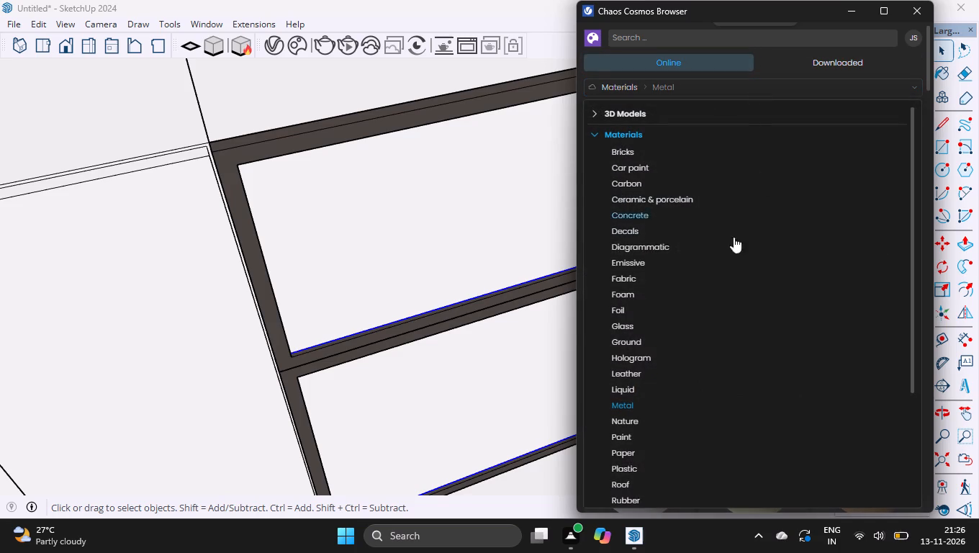
pyautogui.scroll(-1, 636, 241)
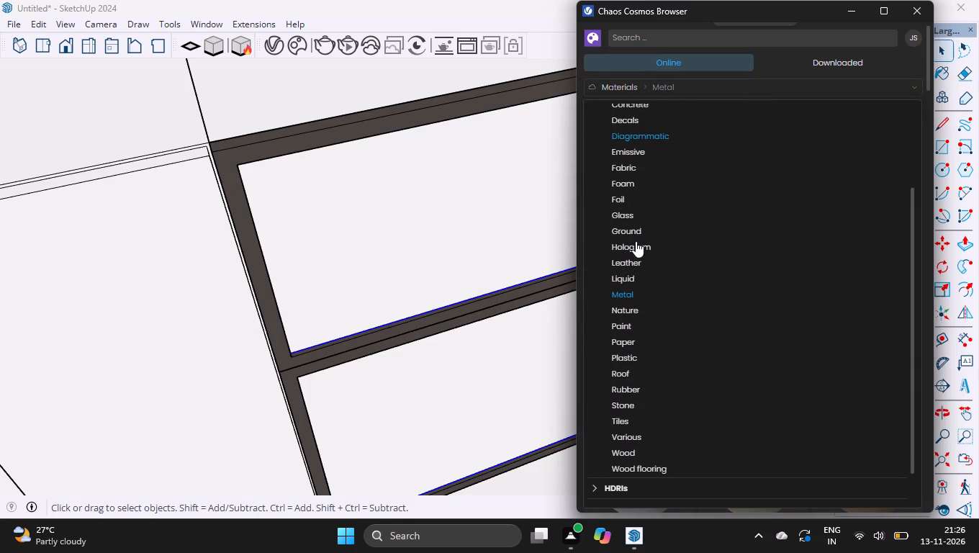
pyautogui.scroll(-2, 636, 241)
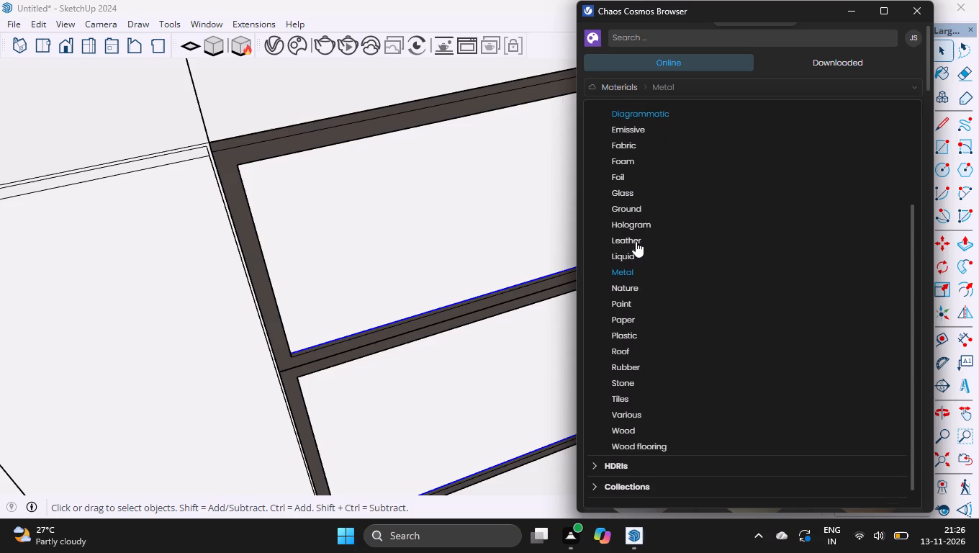
pyautogui.scroll(-1, 636, 241)
pyautogui.click(631, 225)
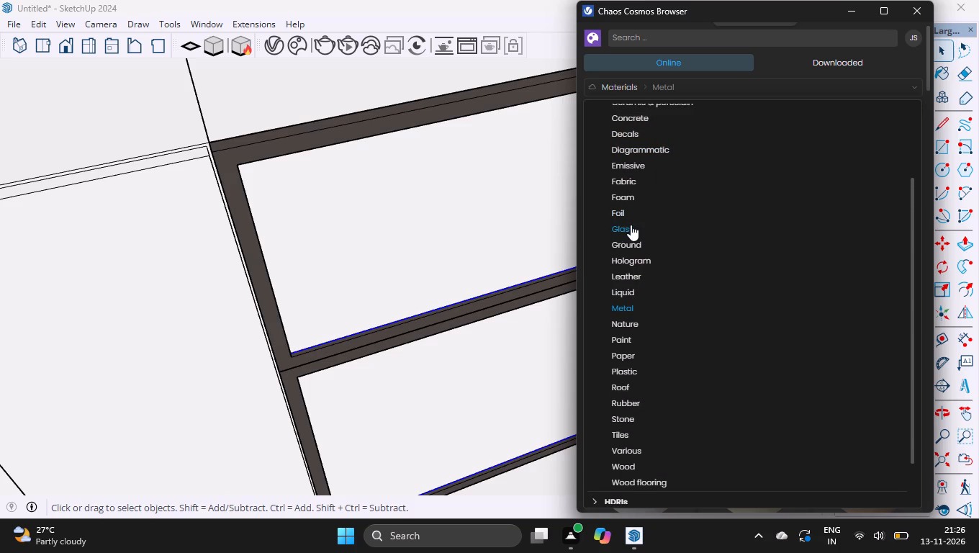
# Find the Glass Tinted Green material among the online glass assets and download it.
pyautogui.scroll(-1, 656, 258)
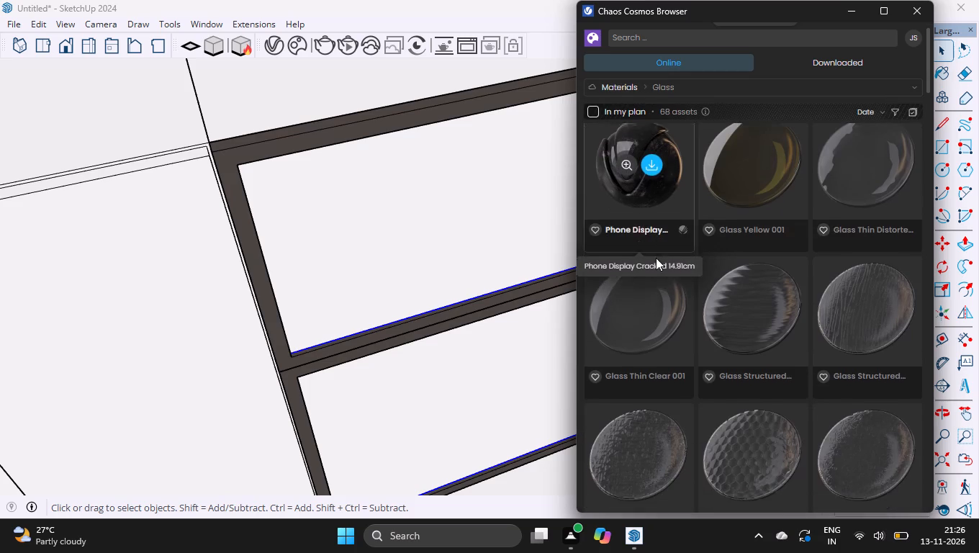
pyautogui.scroll(-2, 656, 258)
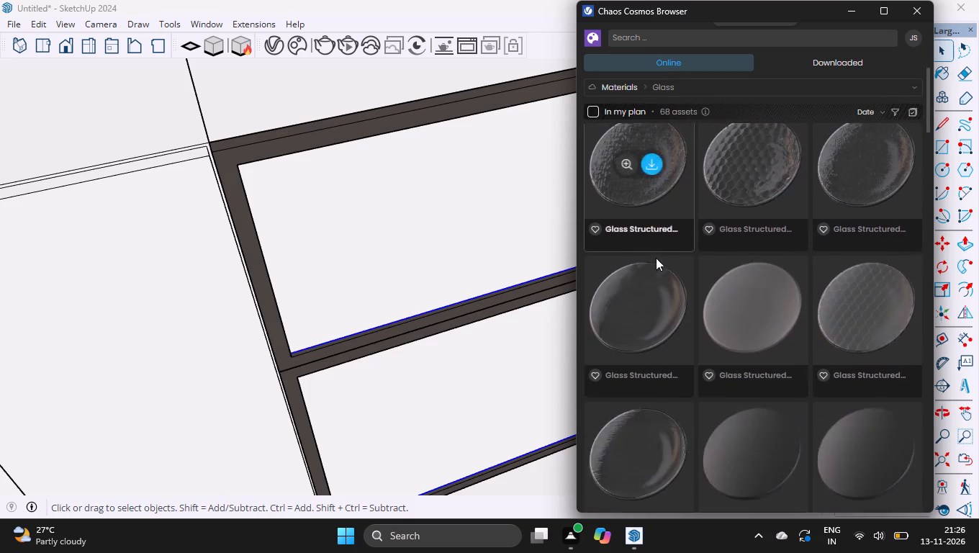
pyautogui.scroll(-2, 656, 258)
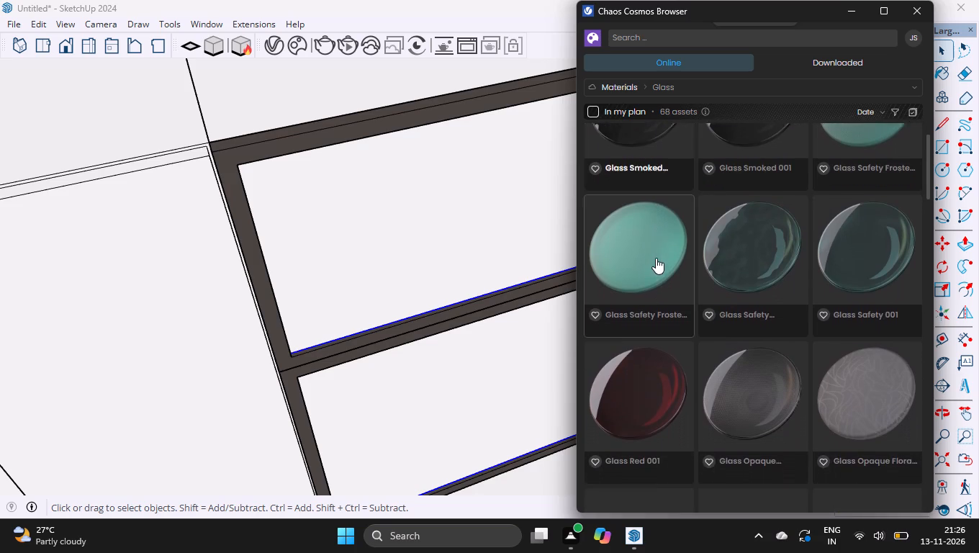
pyautogui.hscroll(1, 656, 258)
pyautogui.scroll(-1, 656, 258)
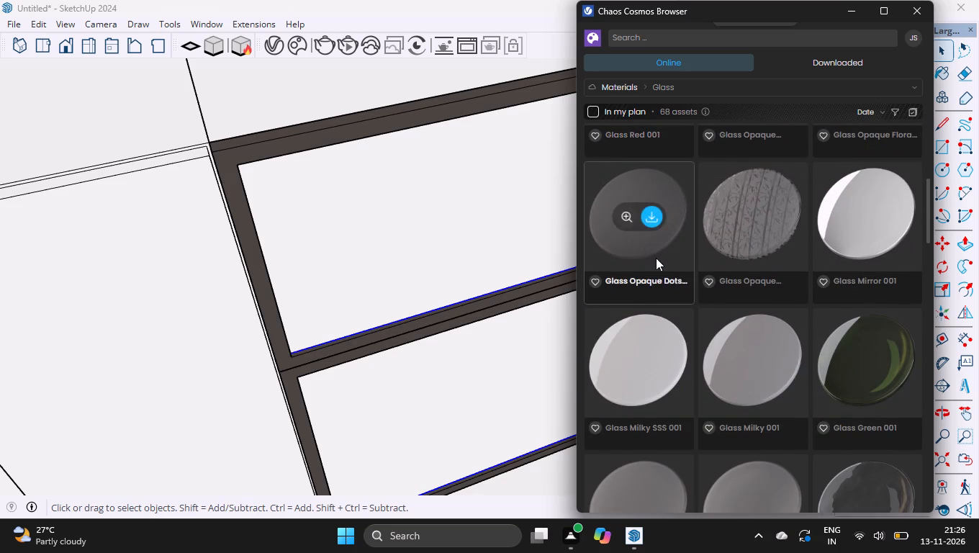
pyautogui.scroll(-2, 695, 285)
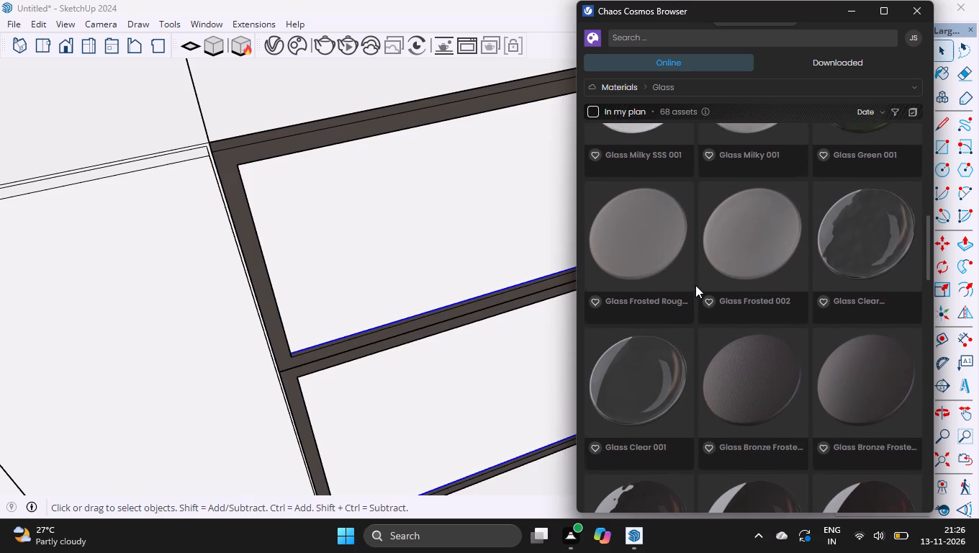
pyautogui.hscroll(1, 695, 285)
pyautogui.scroll(-1, 695, 285)
pyautogui.hscroll(1, 695, 285)
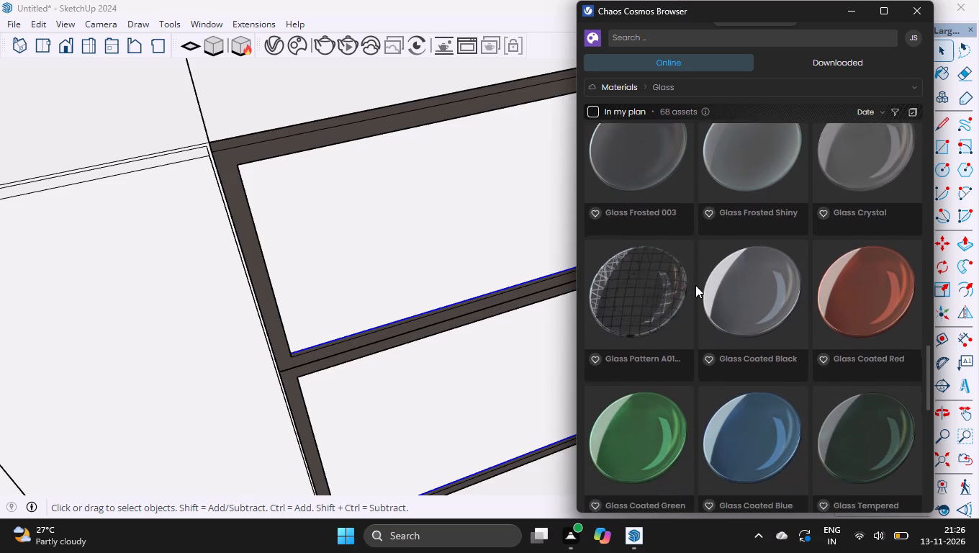
pyautogui.hscroll(1, 695, 285)
pyautogui.scroll(-2, 695, 285)
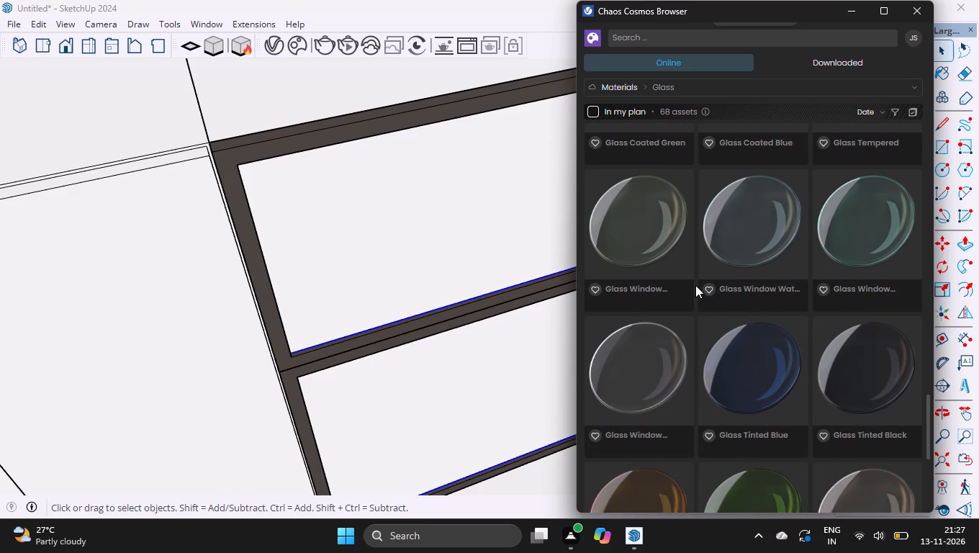
pyautogui.hscroll(1, 757, 336)
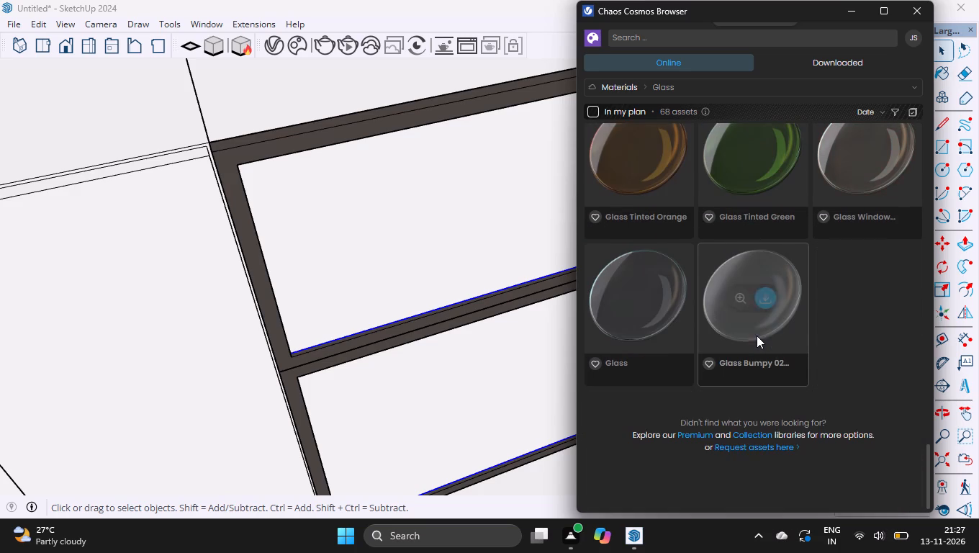
pyautogui.hscroll(1, 757, 336)
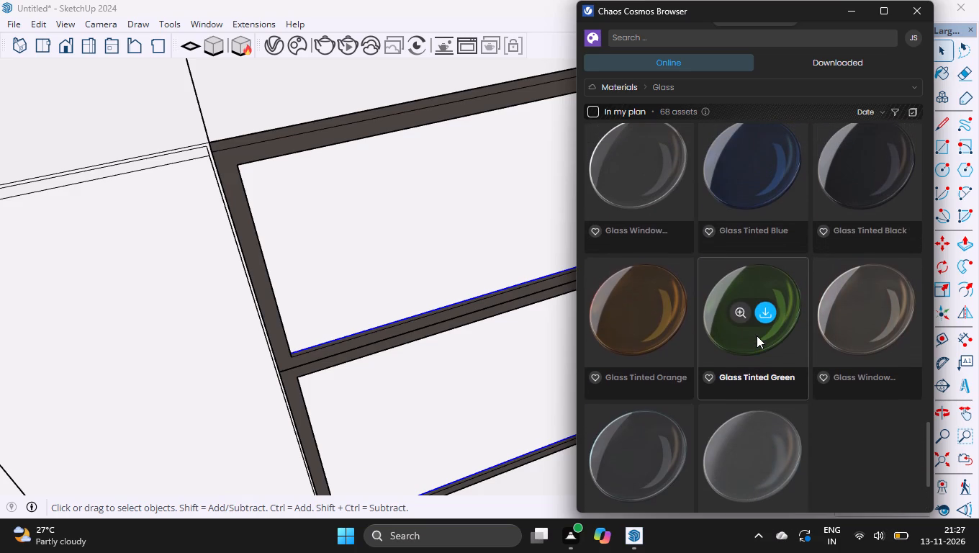
pyautogui.click(764, 318)
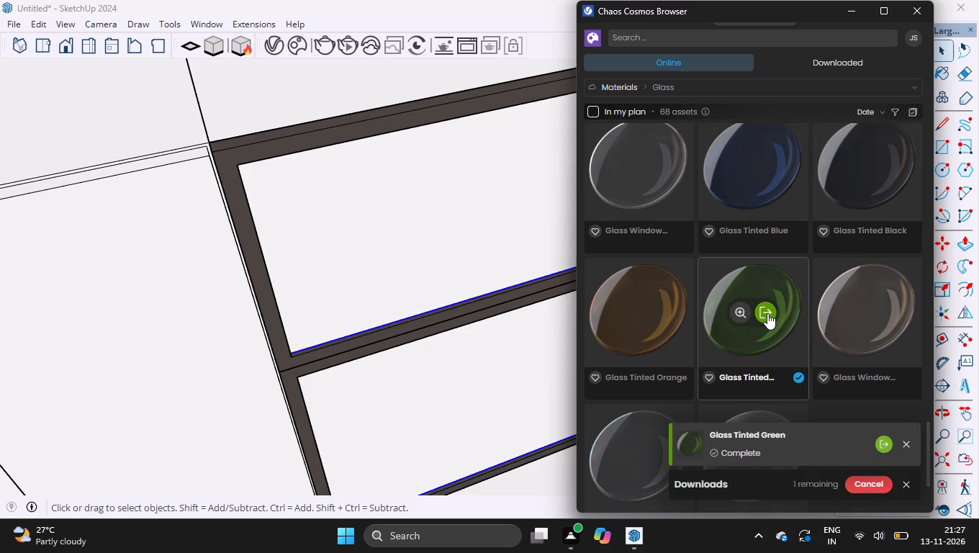
# Import the Glass Tinted Green material from the downloaded Chaos Cosmos Glass assets into the V-Ray materials.
pyautogui.click(831, 58)
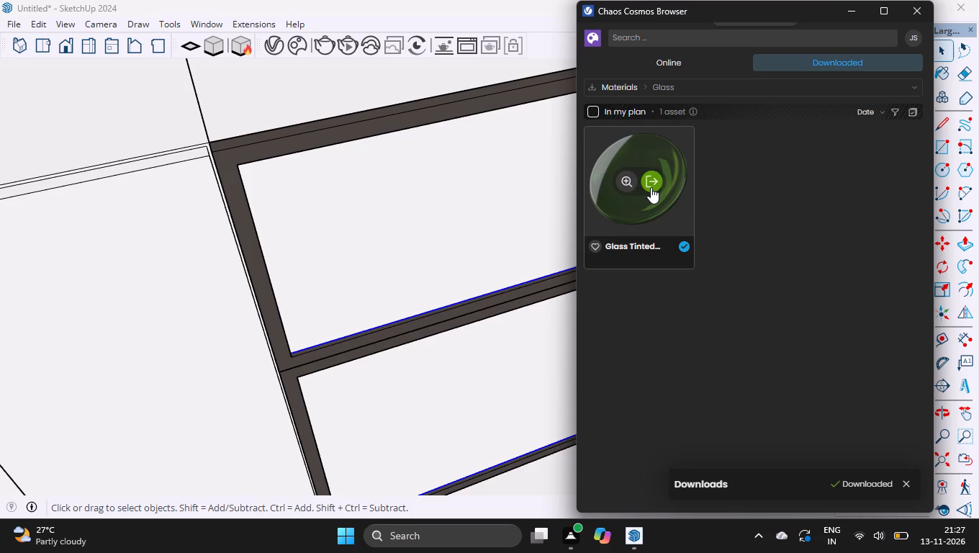
pyautogui.click(651, 187)
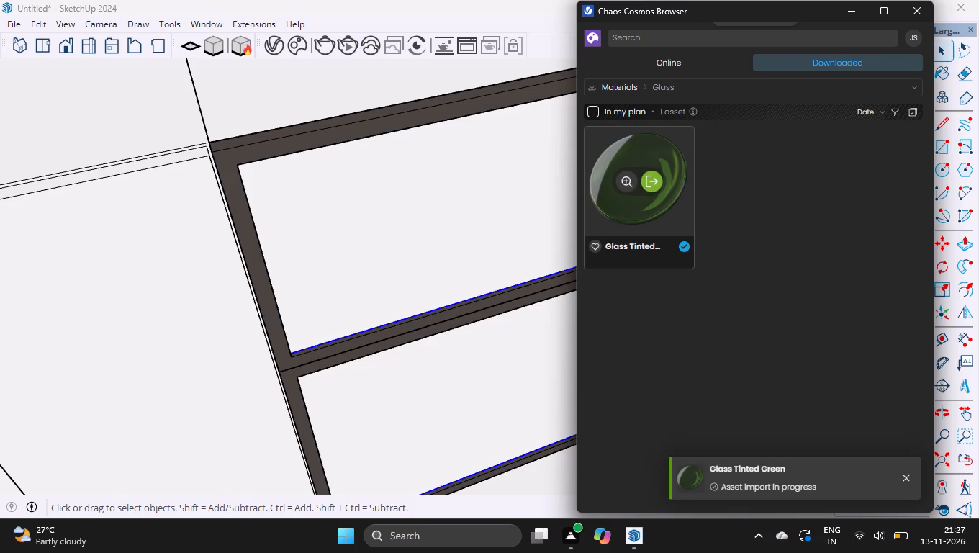
# Apply the Glass Tinted Green material to the selected inset panels of the framed wall cabinet doors.
pyautogui.click(302, 47)
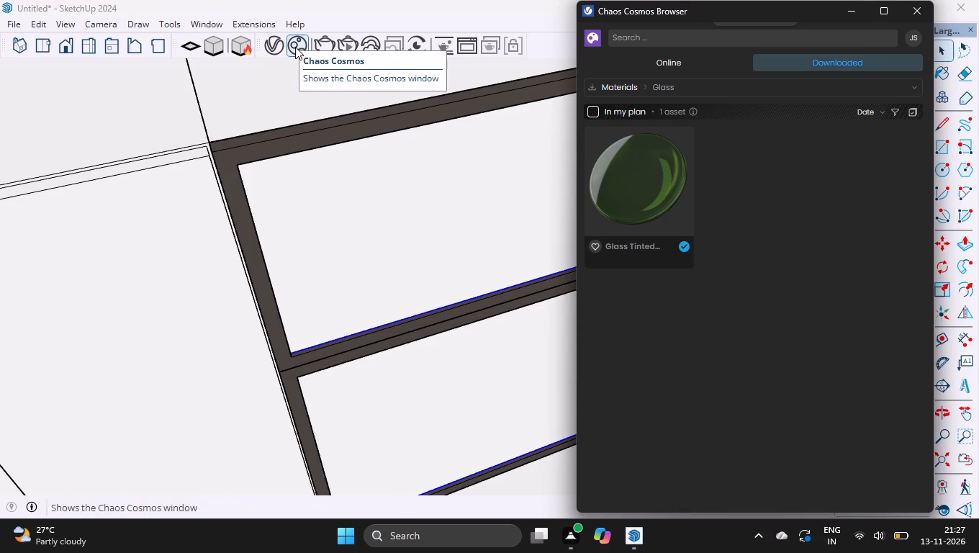
pyautogui.click(263, 45)
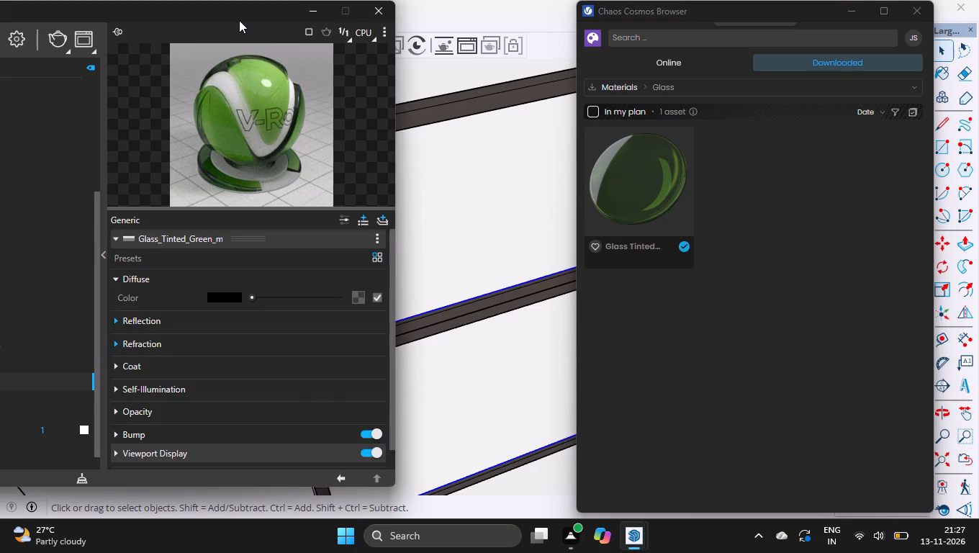
pyautogui.moveTo(238, 19); pyautogui.dragTo(226, 55)
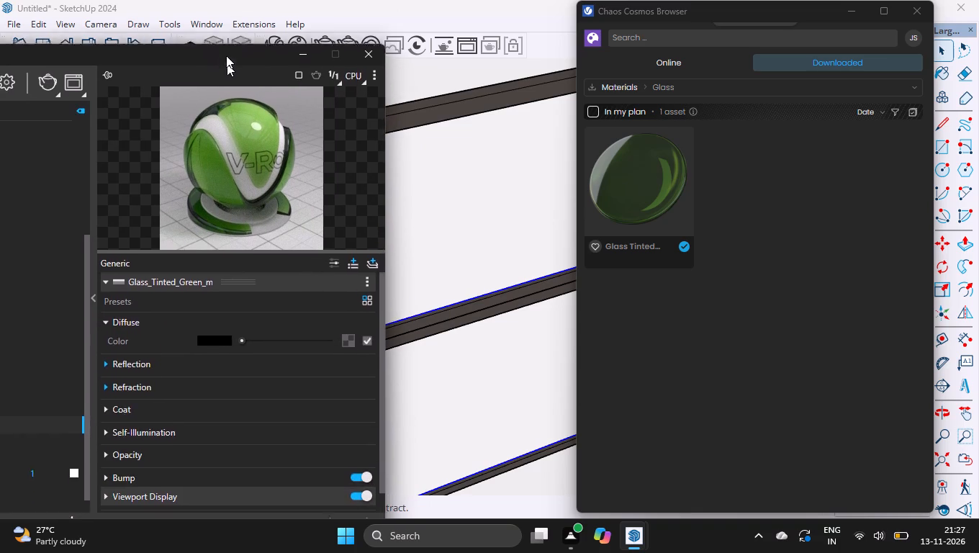
pyautogui.moveTo(226, 55); pyautogui.dragTo(213, 40)
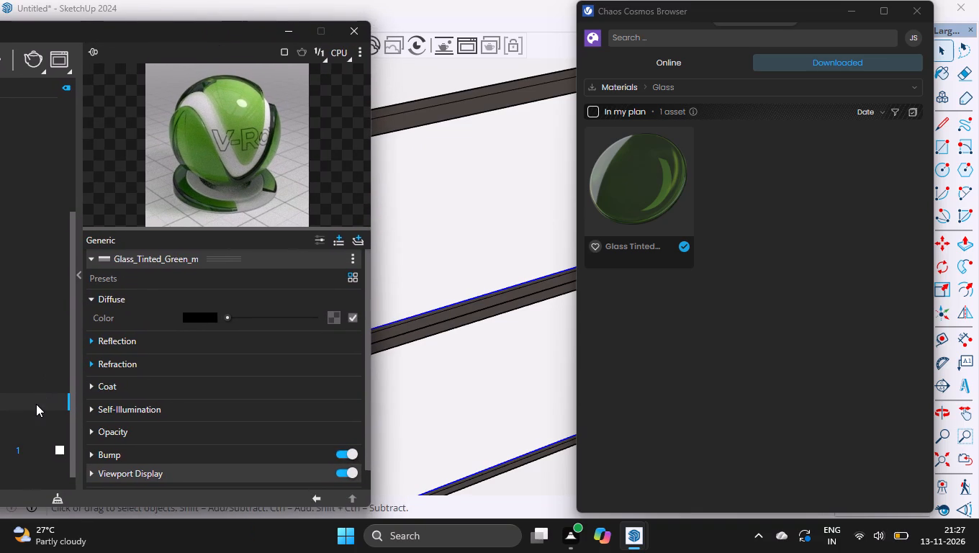
pyautogui.rightClick(36, 403)
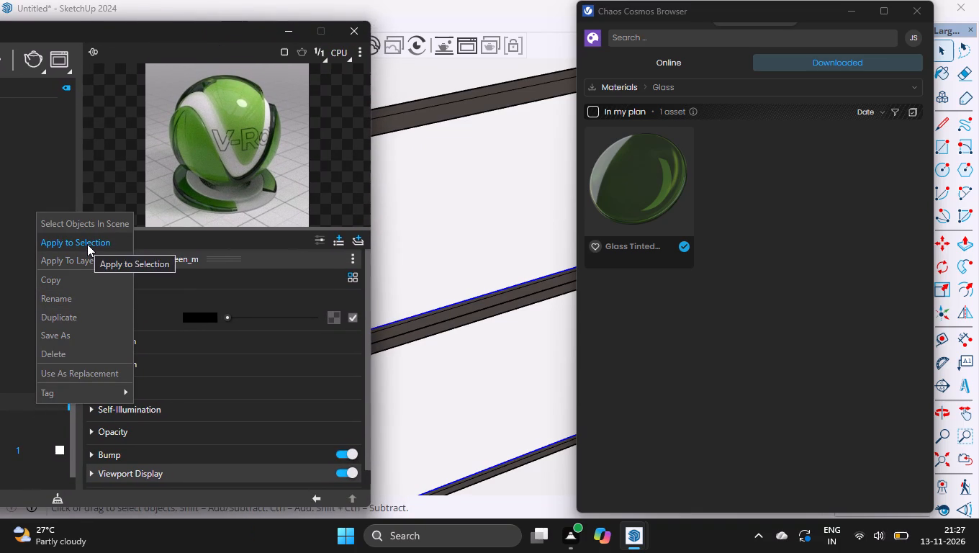
pyautogui.click(87, 244)
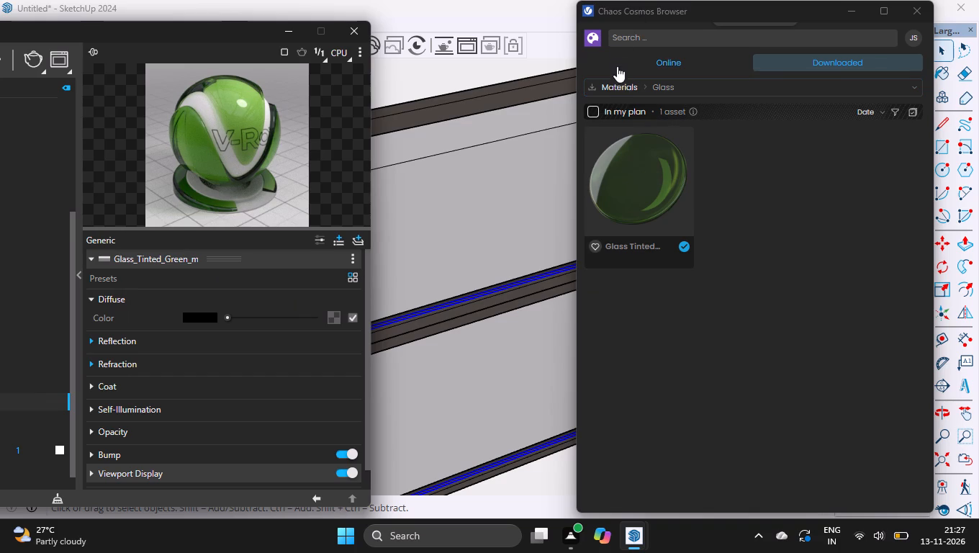
# Browse the online Chaos Cosmos Glass materials for other glass options.
pyautogui.click(642, 67)
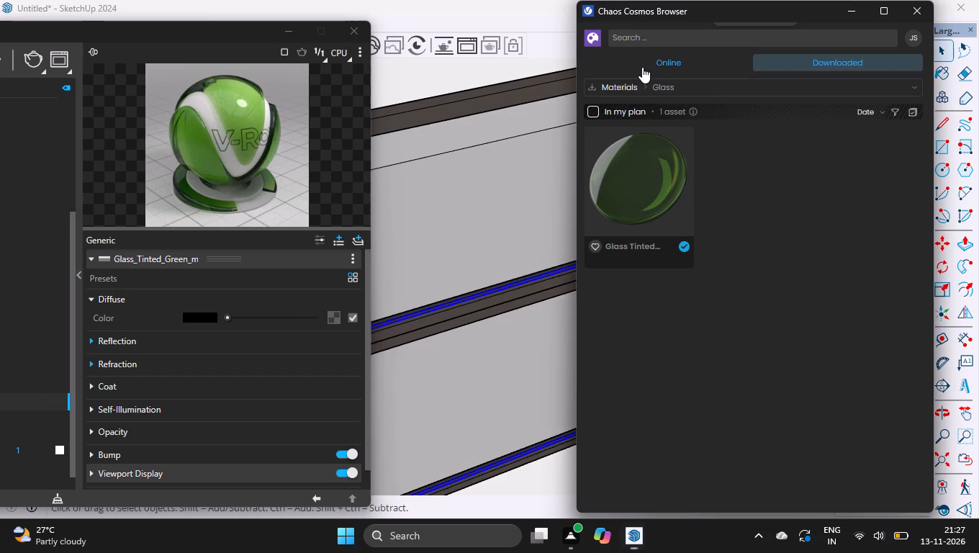
pyautogui.scroll(1, 669, 200)
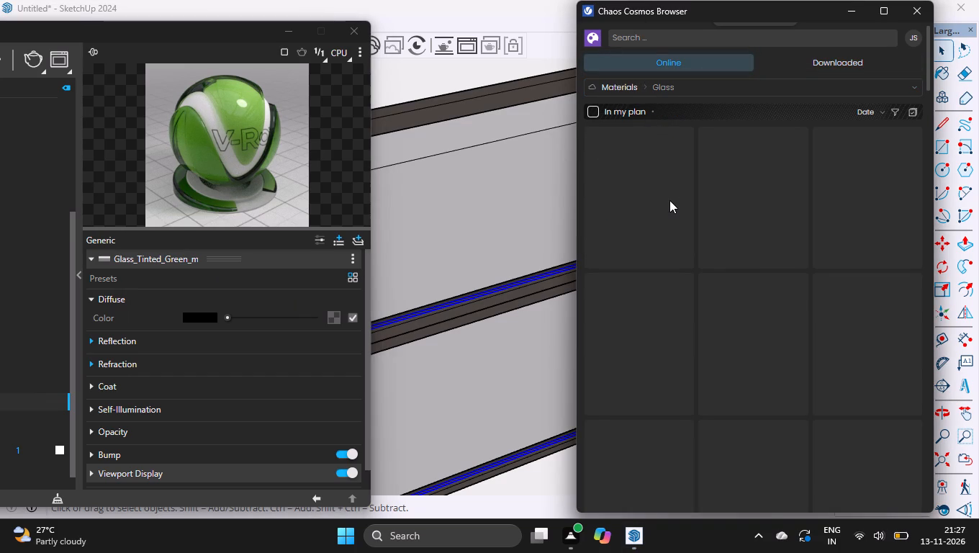
pyautogui.scroll(1, 669, 200)
pyautogui.scroll(-2, 669, 200)
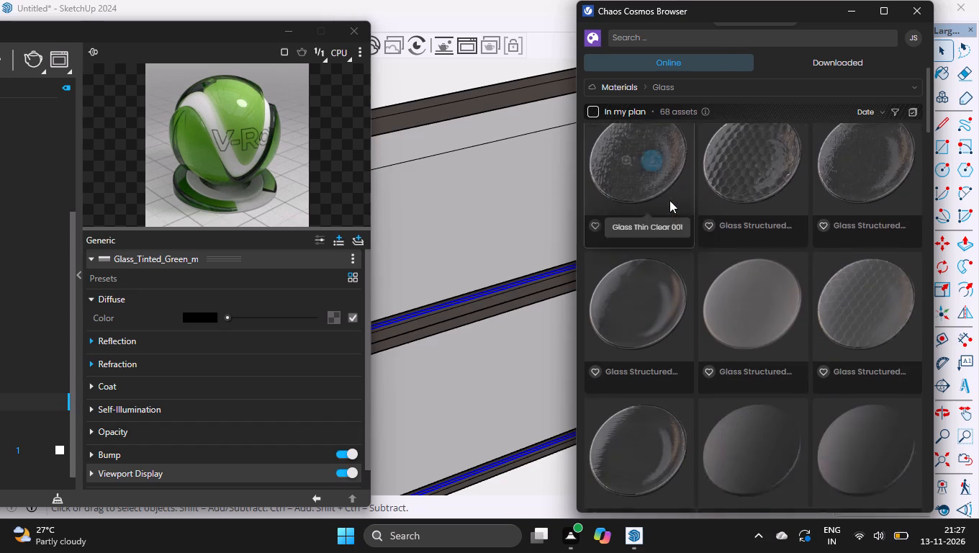
pyautogui.scroll(-1, 669, 200)
pyautogui.hscroll(1, 669, 200)
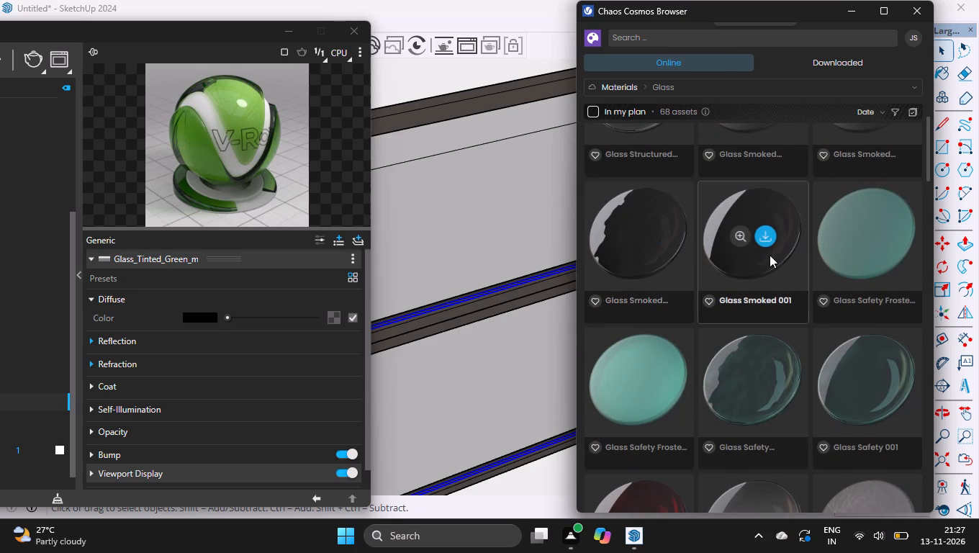
pyautogui.scroll(-1, 770, 255)
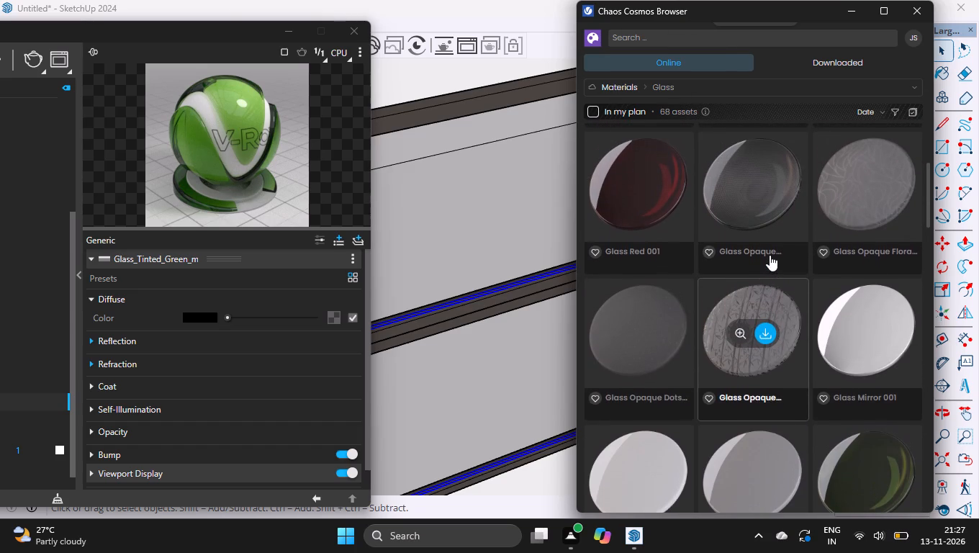
pyautogui.scroll(-1, 729, 317)
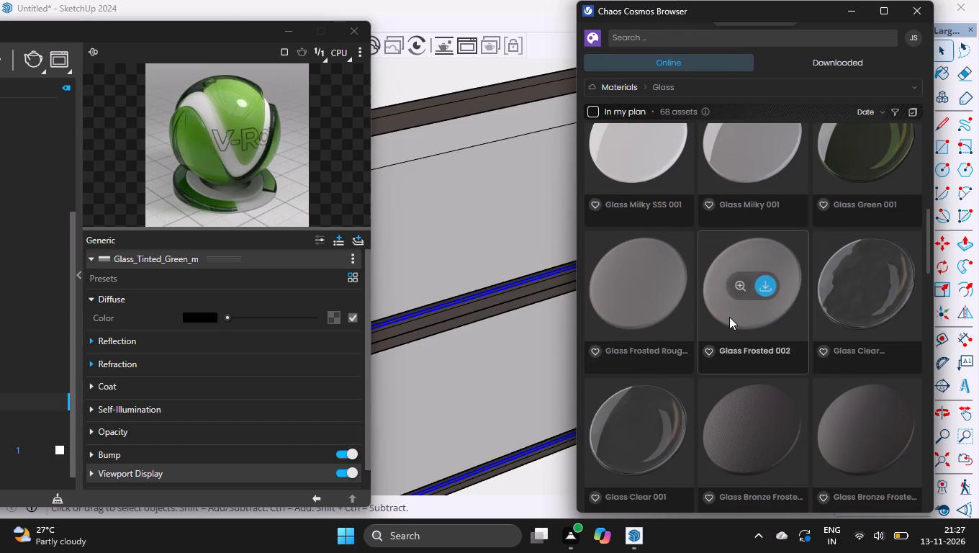
pyautogui.scroll(-2, 729, 317)
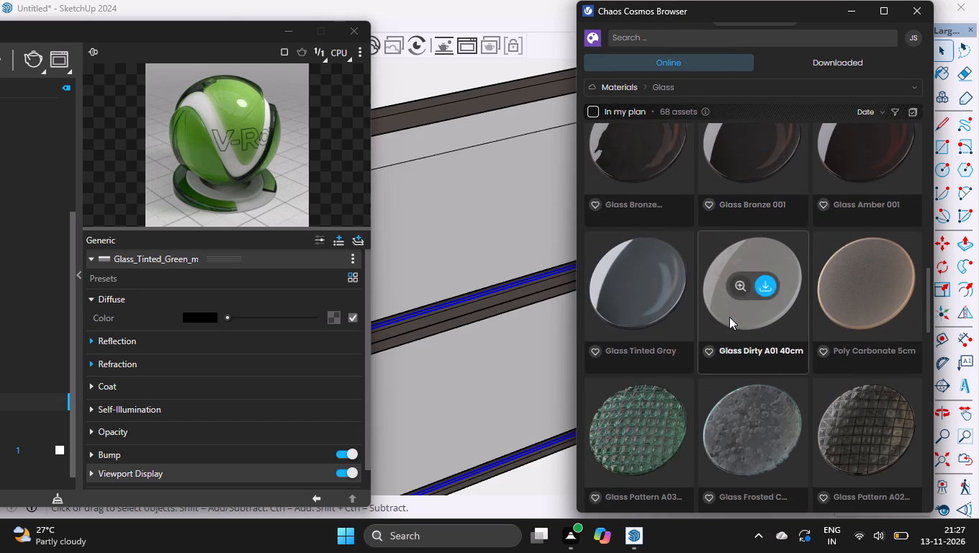
pyautogui.scroll(-1, 656, 337)
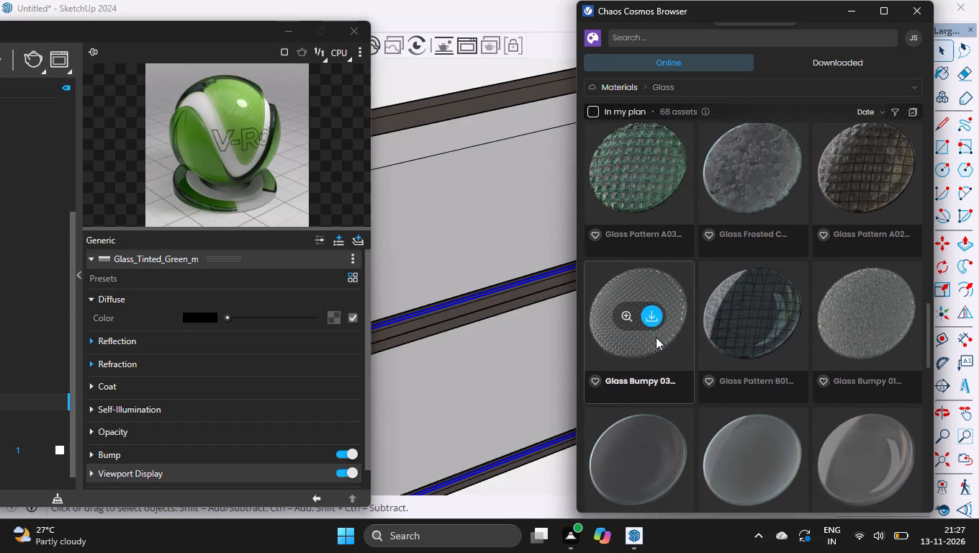
pyautogui.scroll(1, 656, 337)
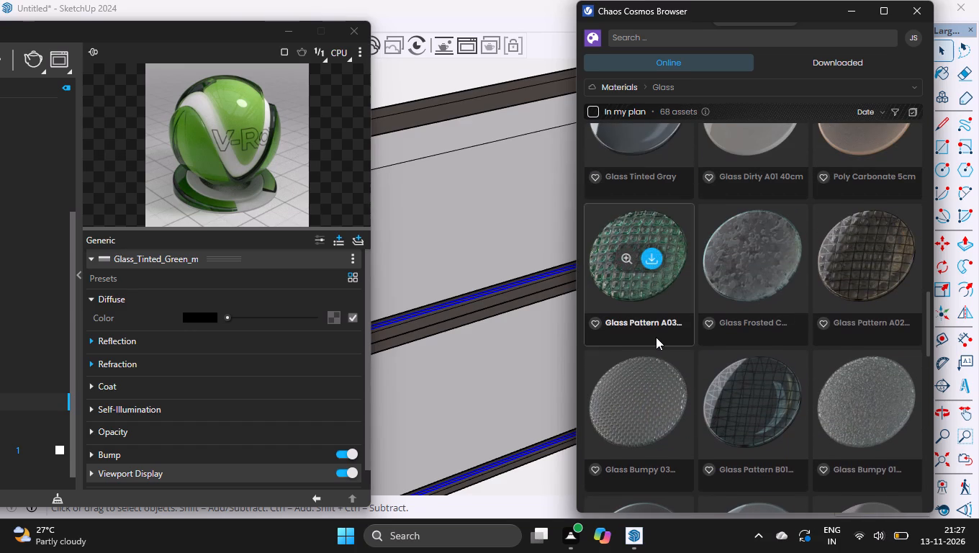
pyautogui.hscroll(1, 656, 337)
pyautogui.scroll(-1, 698, 414)
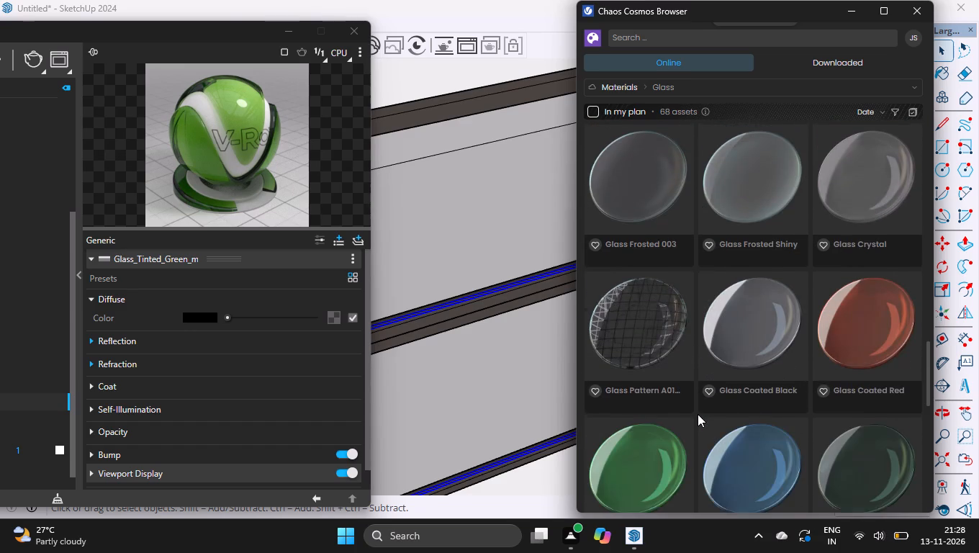
pyautogui.scroll(-3, 698, 414)
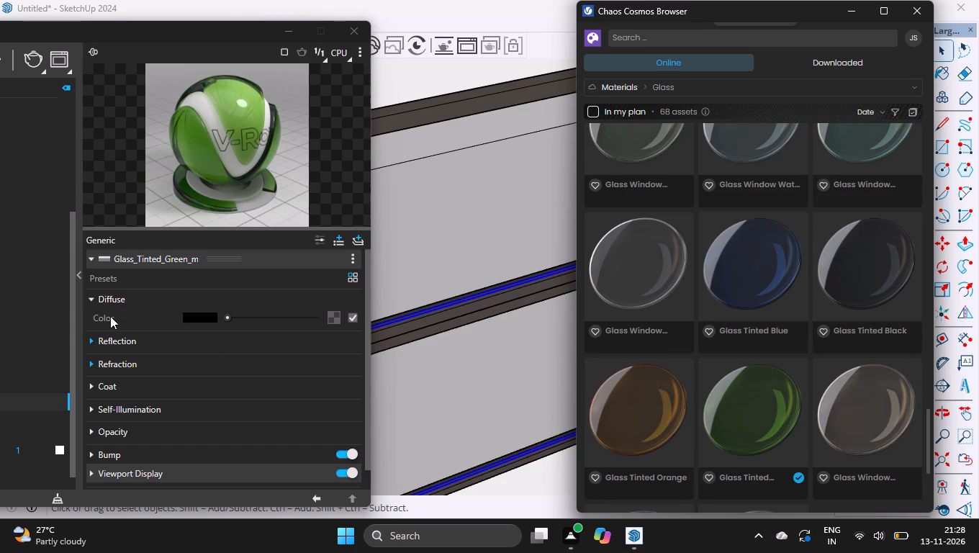
# Raise the Reflection Color of the Glass_Tinted_Green_m material to full white.
pyautogui.click(107, 344)
pyautogui.scroll(-1, 159, 363)
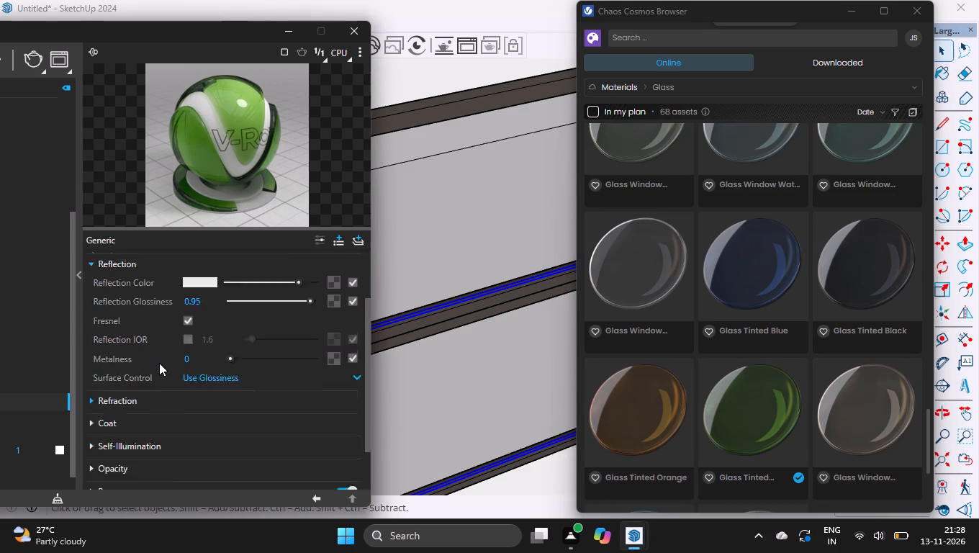
pyautogui.scroll(-1, 159, 363)
pyautogui.scroll(1, 159, 363)
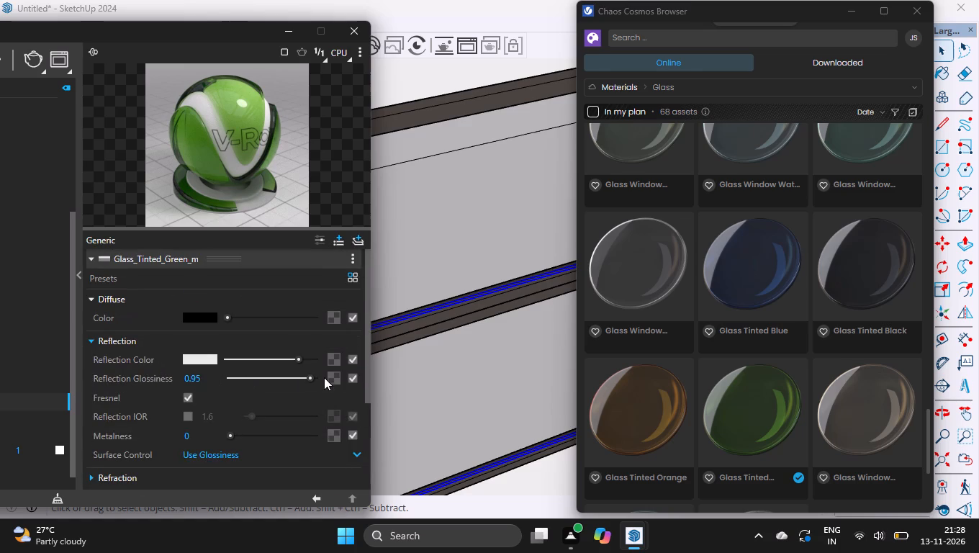
pyautogui.moveTo(297, 361); pyautogui.dragTo(322, 361)
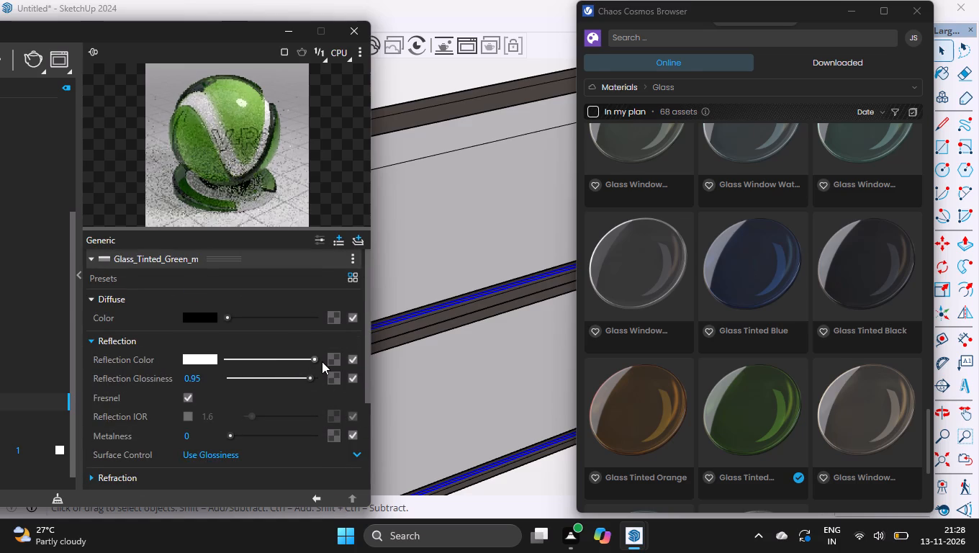
# Adjust the refraction Fog Color brightness of Glass_Tinted_Green_m, settling on a mid green, and close the material editor and Chaos Cosmos Browser.
pyautogui.scroll(-1, 230, 363)
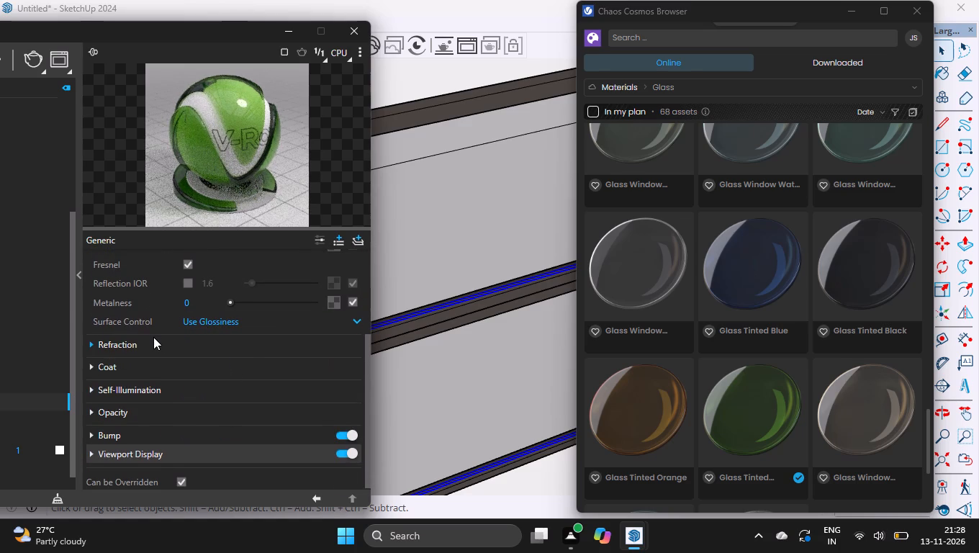
pyautogui.click(151, 345)
pyautogui.scroll(-1, 151, 345)
pyautogui.scroll(1, 151, 345)
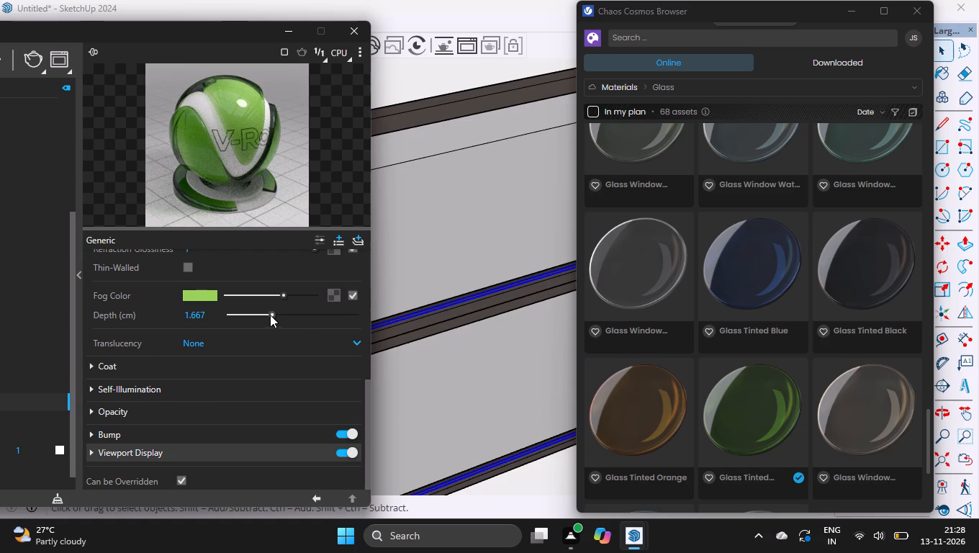
pyautogui.moveTo(283, 294); pyautogui.dragTo(325, 293)
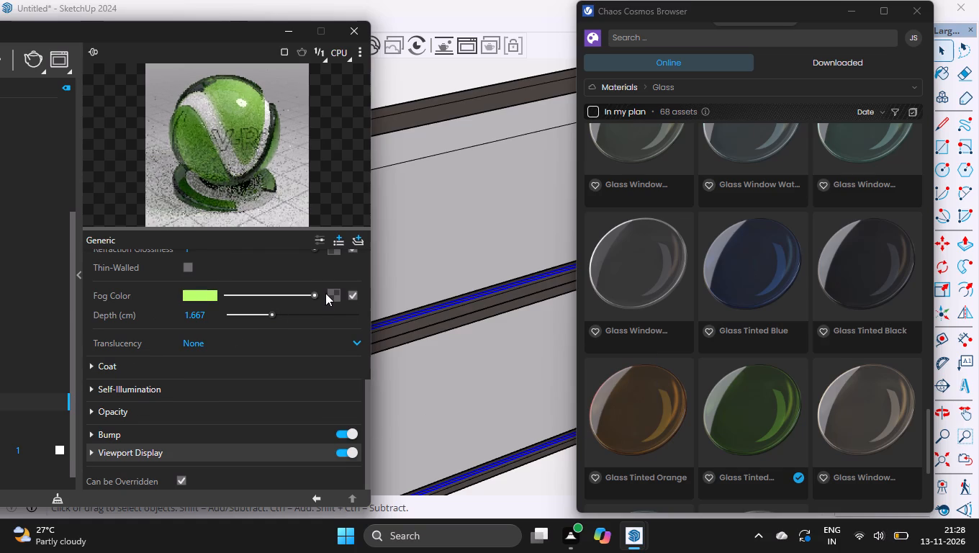
pyautogui.moveTo(315, 294); pyautogui.dragTo(280, 295)
pyautogui.click(280, 295)
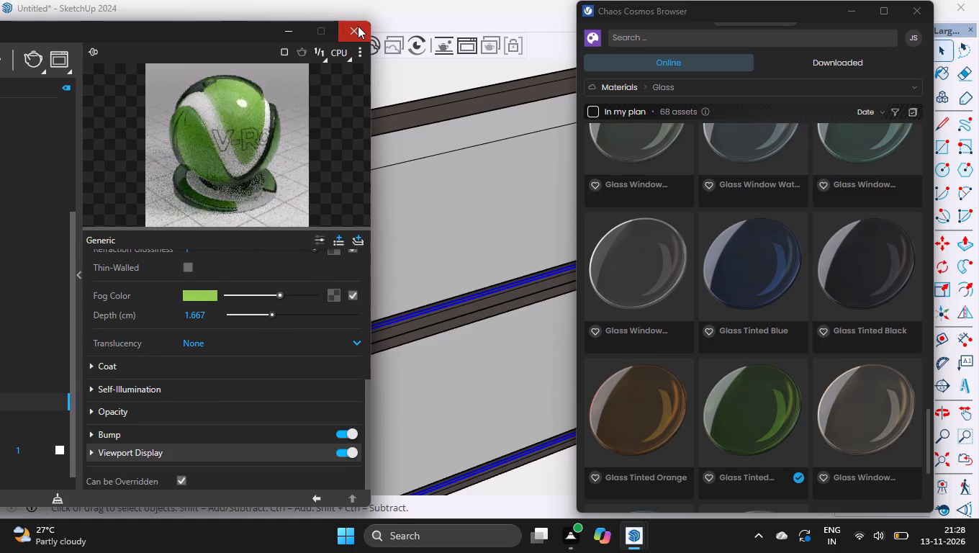
pyautogui.click(358, 26)
pyautogui.click(919, 5)
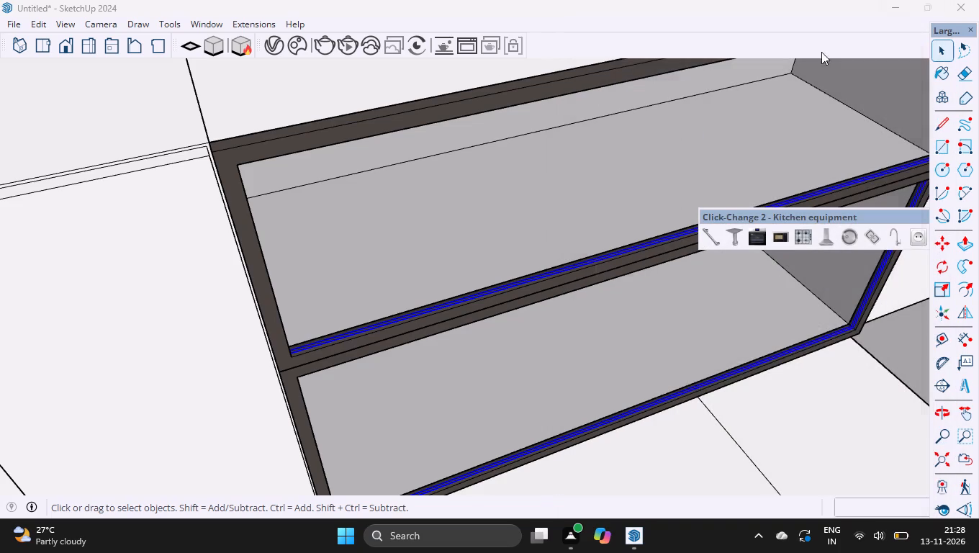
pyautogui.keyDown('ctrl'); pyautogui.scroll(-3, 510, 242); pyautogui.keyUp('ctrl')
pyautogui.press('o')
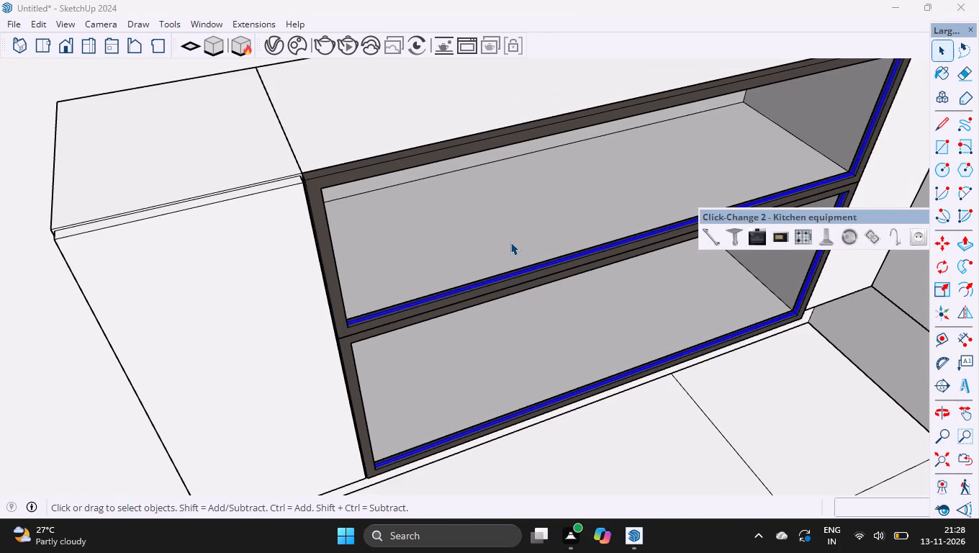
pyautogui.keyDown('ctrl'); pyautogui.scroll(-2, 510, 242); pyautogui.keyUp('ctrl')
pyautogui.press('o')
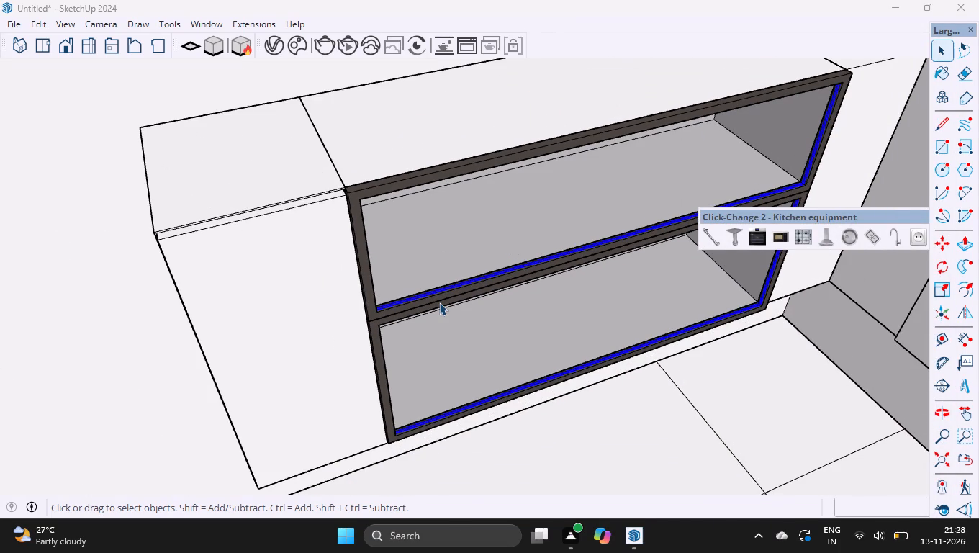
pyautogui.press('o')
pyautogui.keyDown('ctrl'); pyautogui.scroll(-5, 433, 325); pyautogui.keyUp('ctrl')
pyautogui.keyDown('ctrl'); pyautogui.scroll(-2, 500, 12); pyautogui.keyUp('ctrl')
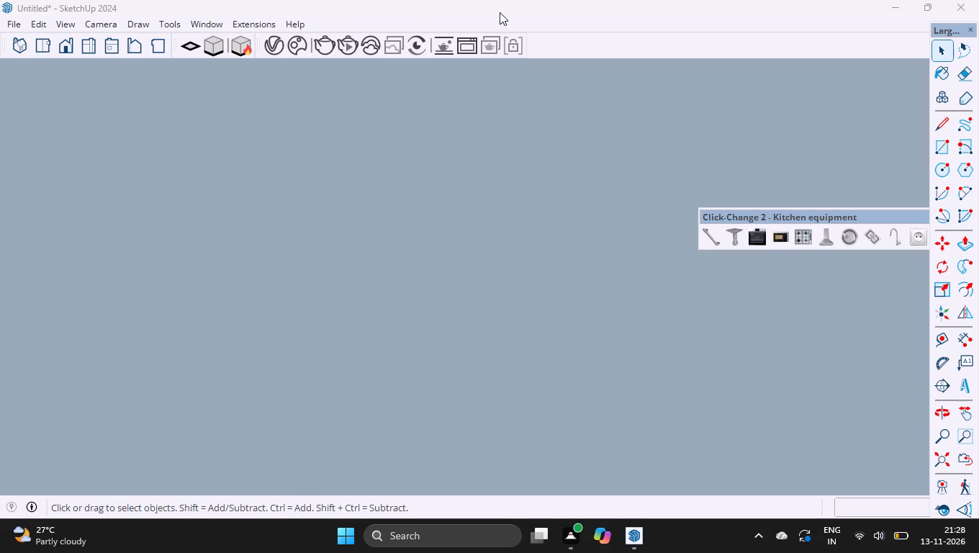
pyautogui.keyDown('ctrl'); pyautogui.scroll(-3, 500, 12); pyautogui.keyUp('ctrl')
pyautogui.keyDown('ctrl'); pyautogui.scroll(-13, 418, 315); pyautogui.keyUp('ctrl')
# Switch to OneDrive and check its recent uploads, sync settings and online storage usage, then close its windows.
pyautogui.click(787, 535)
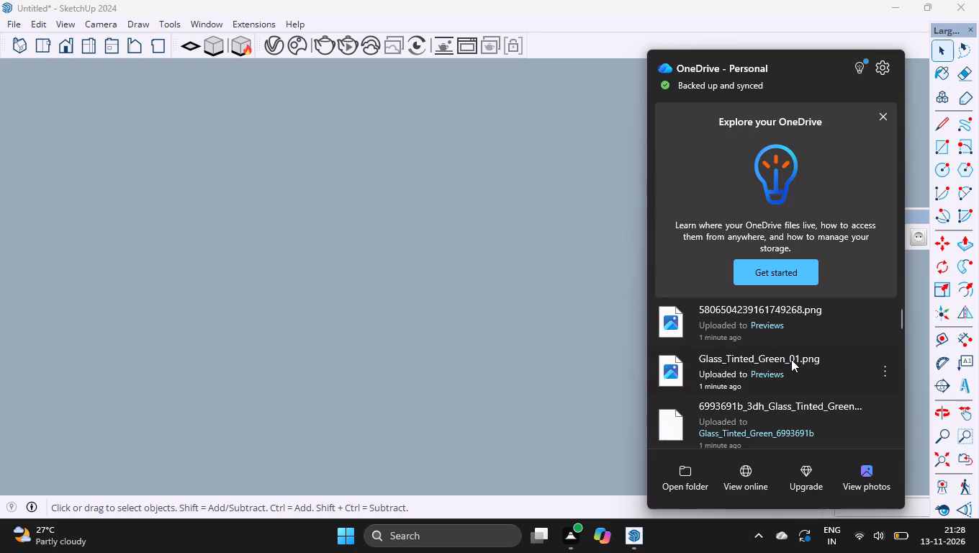
pyautogui.scroll(-7, 791, 359)
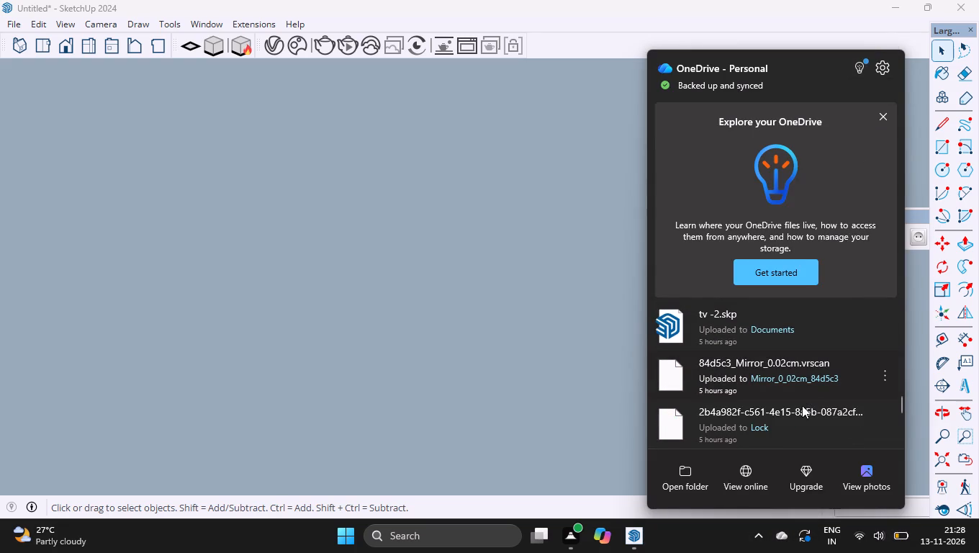
pyautogui.click(888, 67)
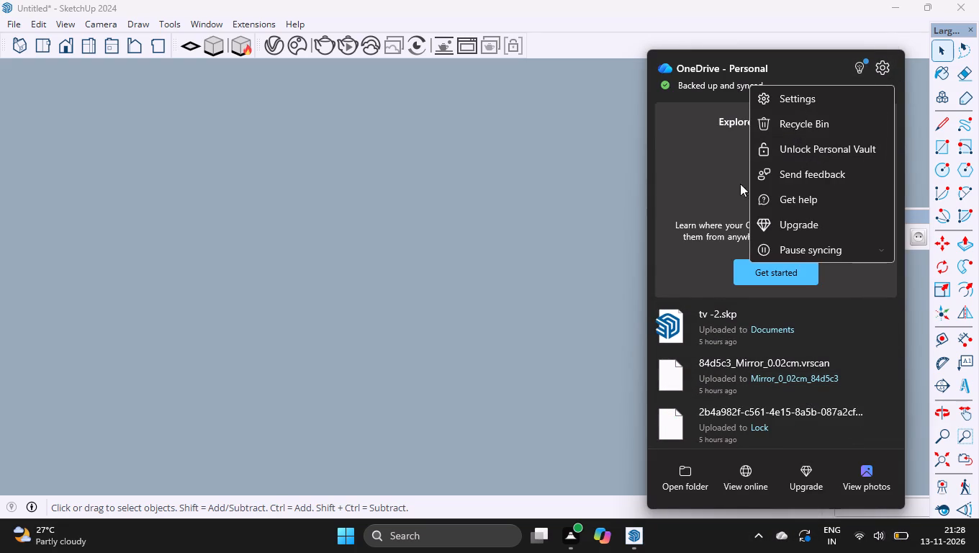
pyautogui.click(781, 99)
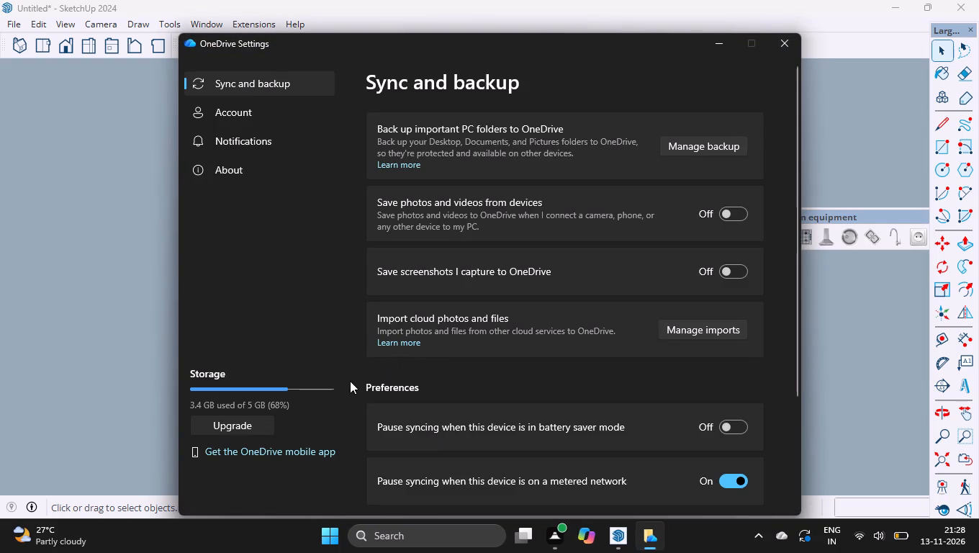
pyautogui.click(266, 405)
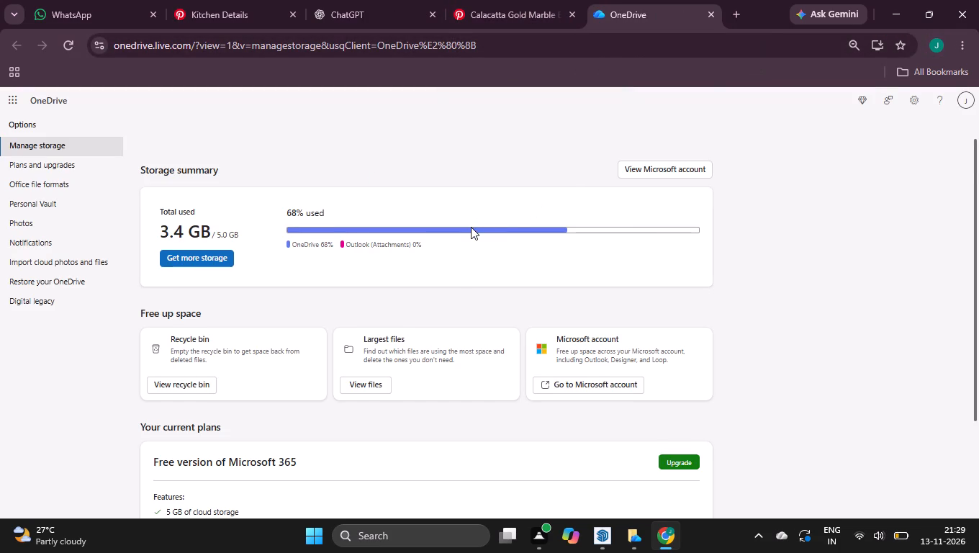
pyautogui.scroll(1, 471, 227)
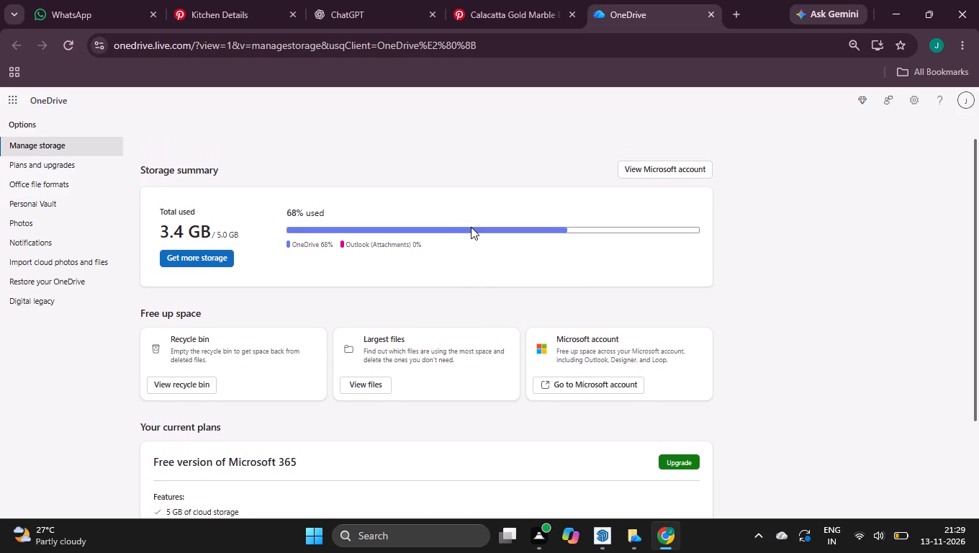
pyautogui.scroll(1, 471, 227)
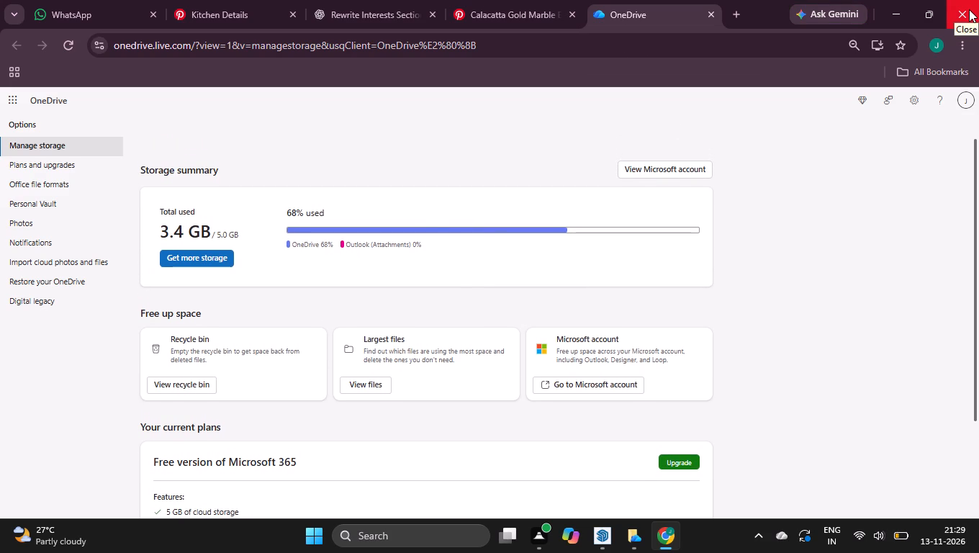
pyautogui.click(969, 9)
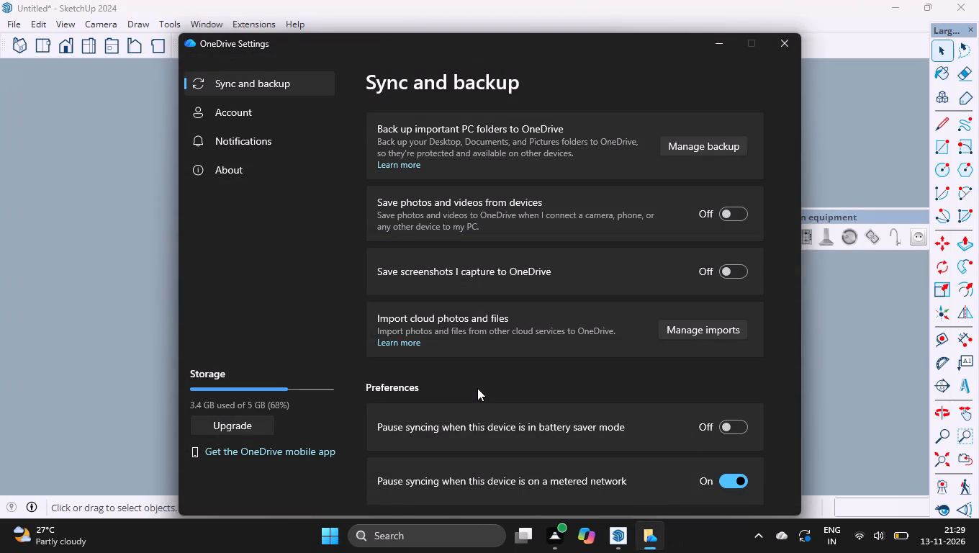
pyautogui.click(782, 40)
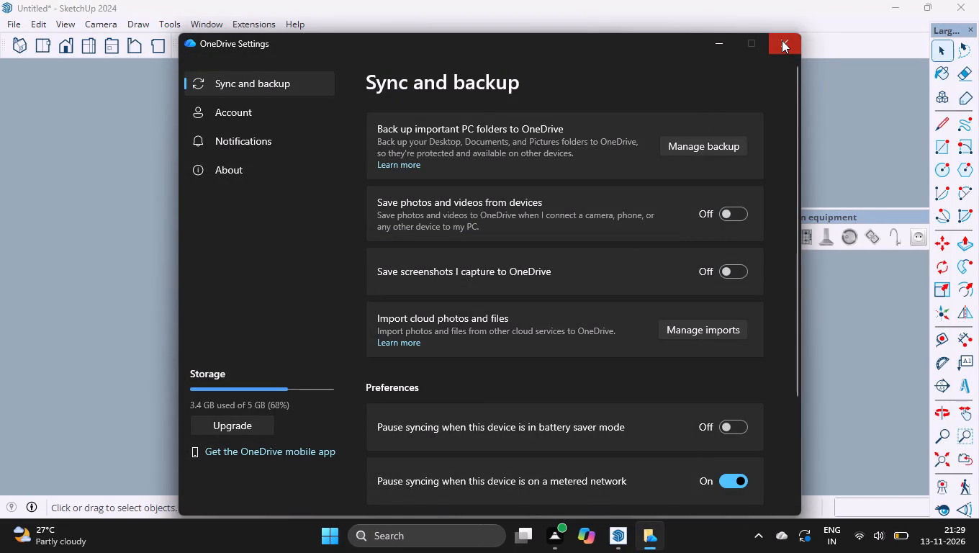
# Switch the SketchUp model to the front view showing the wall cabinet and base cabinets.
pyautogui.keyDown('ctrl'); pyautogui.scroll(-4, 630, 223); pyautogui.keyUp('ctrl')
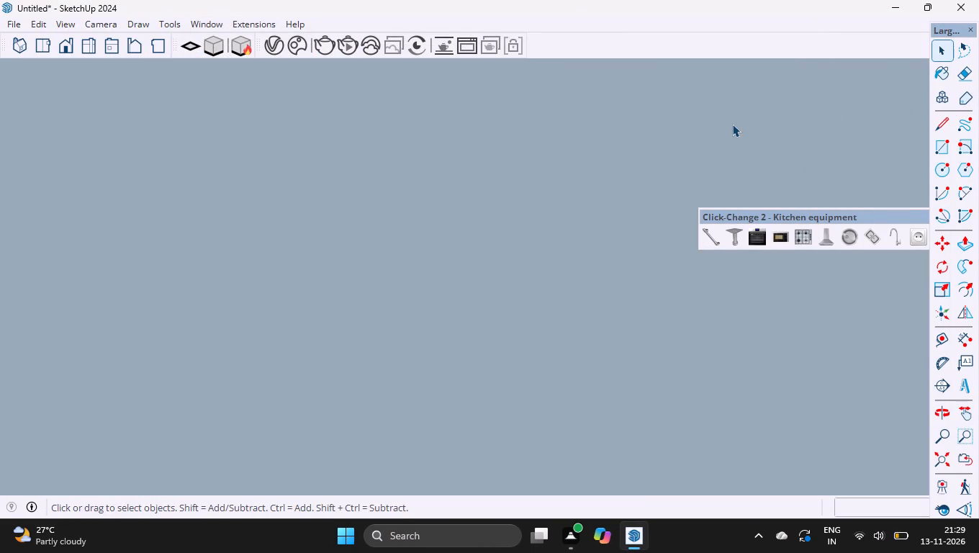
pyautogui.click(57, 50)
pyautogui.keyDown('ctrl'); pyautogui.scroll(-8, 439, 238); pyautogui.keyUp('ctrl')
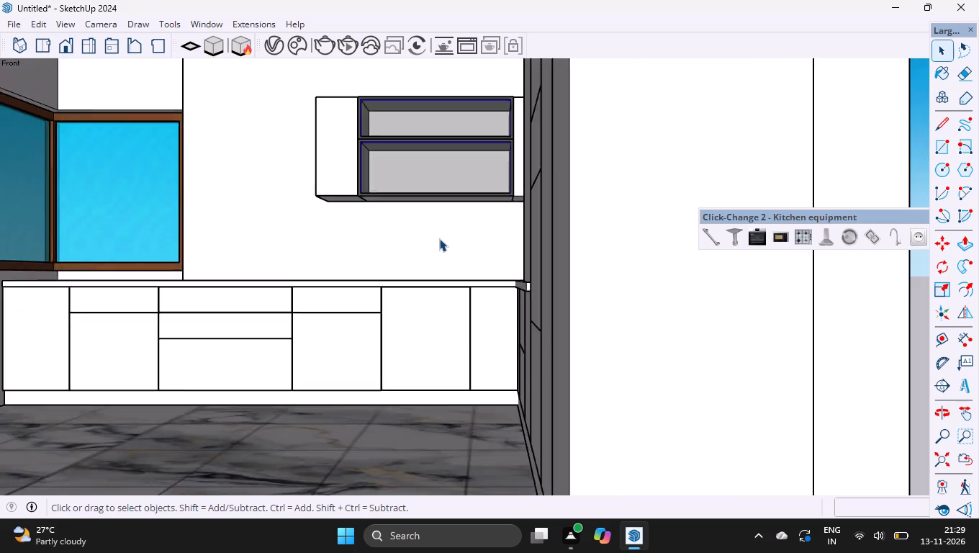
# Switch from the SketchUp model to the Windows Settings app.
pyautogui.keyDown('ctrl'); pyautogui.scroll(-3, 439, 238); pyautogui.keyUp('ctrl')
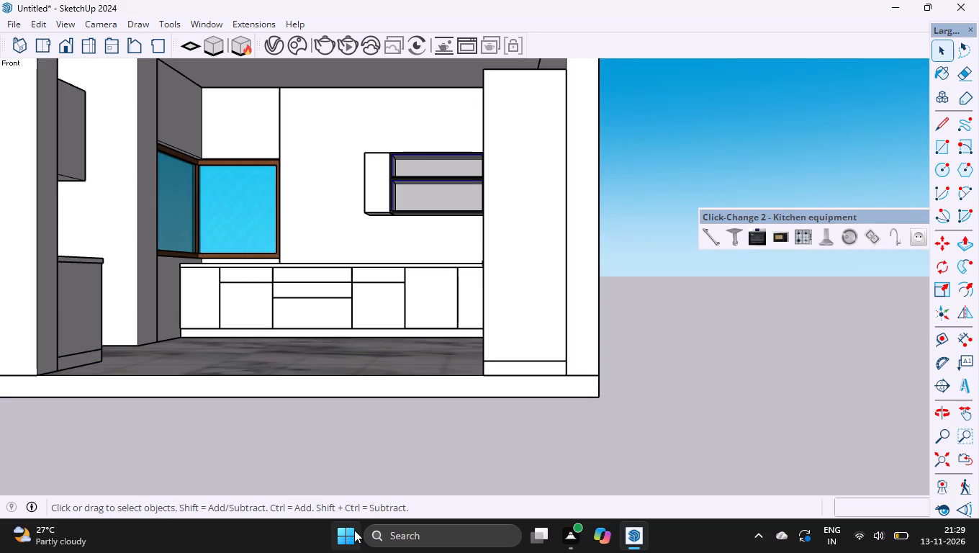
pyautogui.click(354, 530)
pyautogui.scroll(-1, 486, 400)
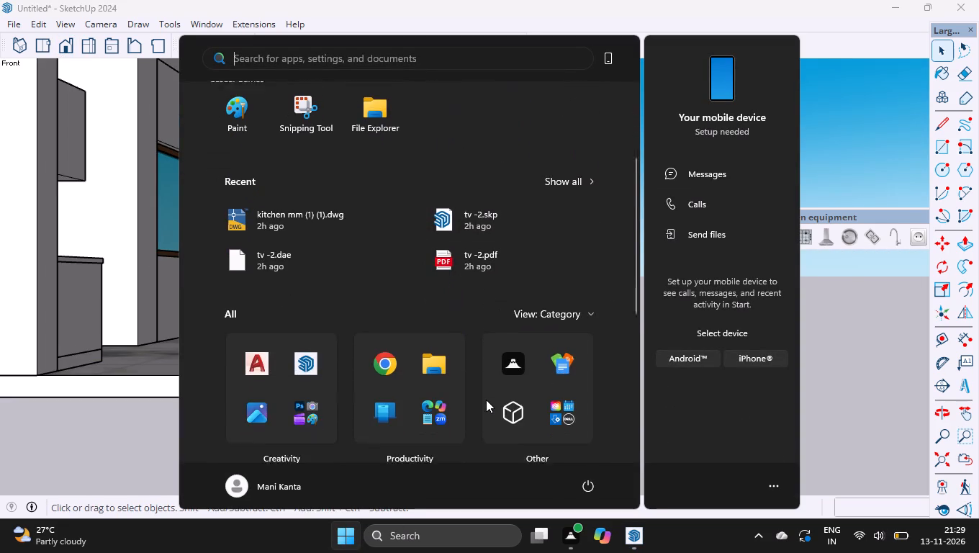
pyautogui.scroll(-2, 486, 400)
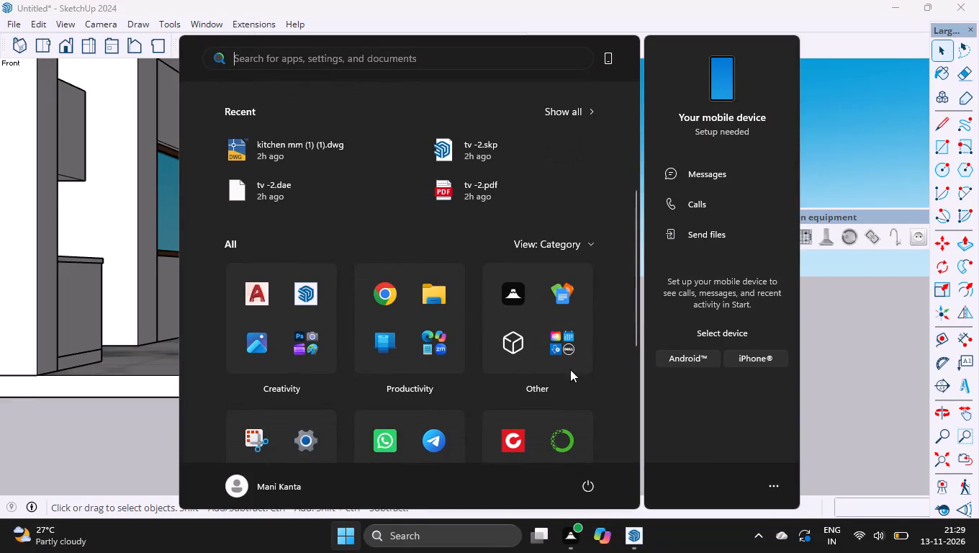
pyautogui.scroll(-1, 453, 364)
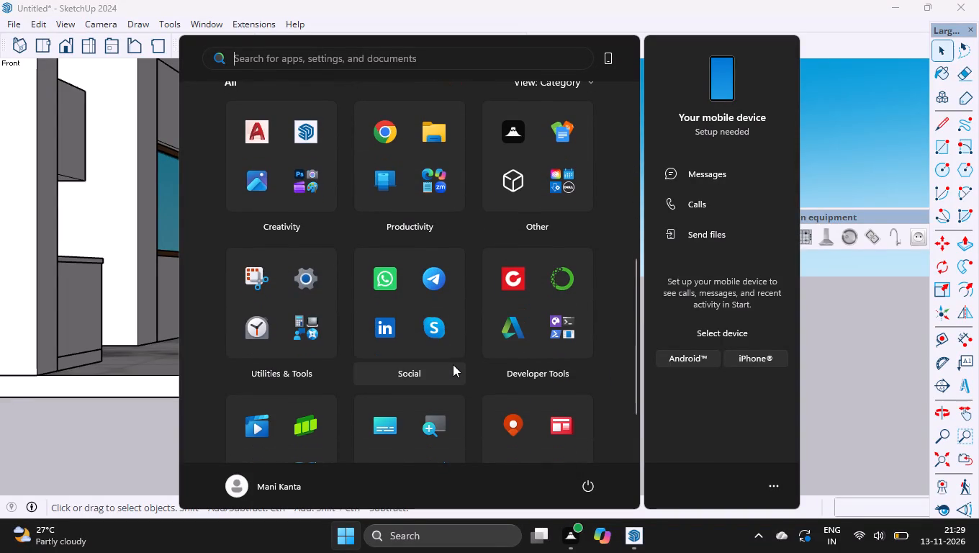
pyautogui.click(290, 287)
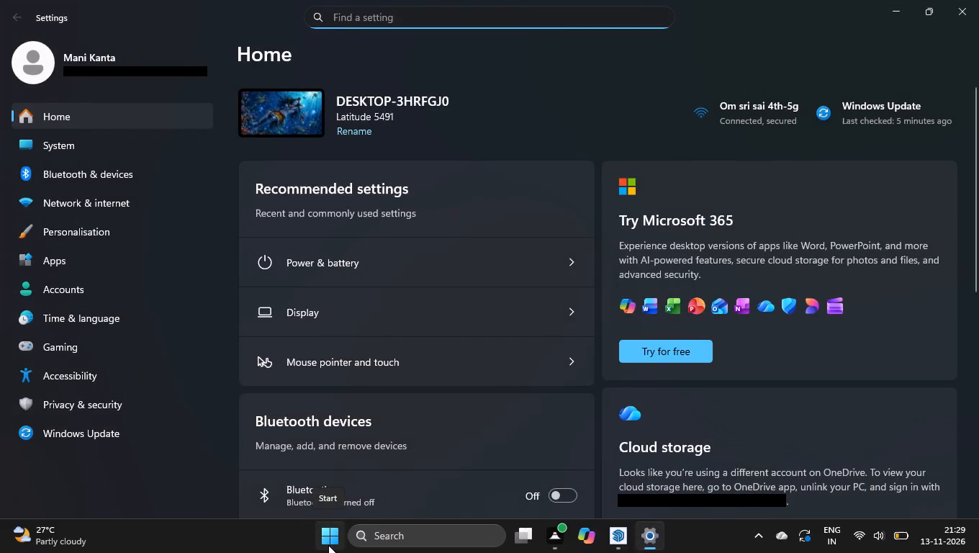
# Switch to Google Chrome with the first listed profile and bring up the "Rewrite Interests Section" ChatGPT conversation.
pyautogui.click(328, 545)
pyautogui.scroll(-1, 427, 235)
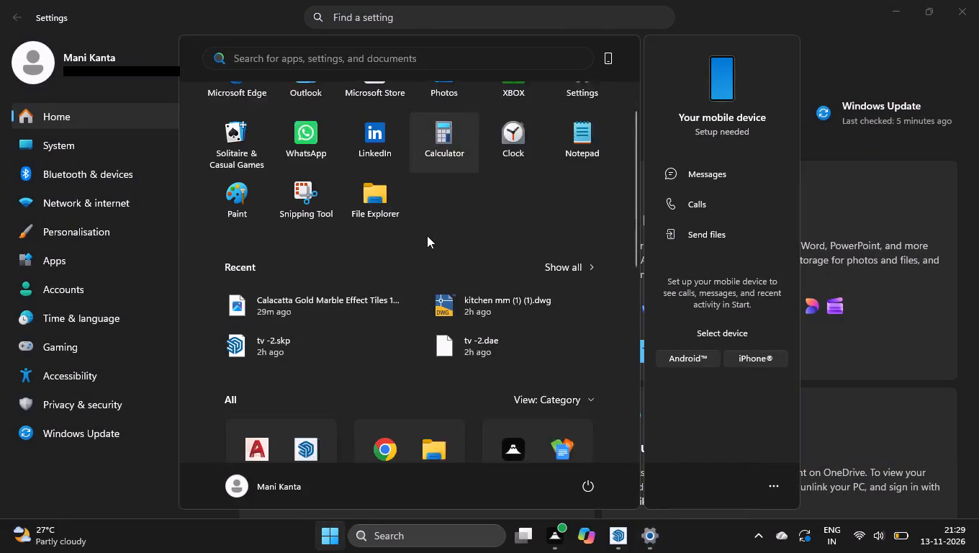
pyautogui.scroll(-1, 427, 235)
pyautogui.scroll(-1, 473, 310)
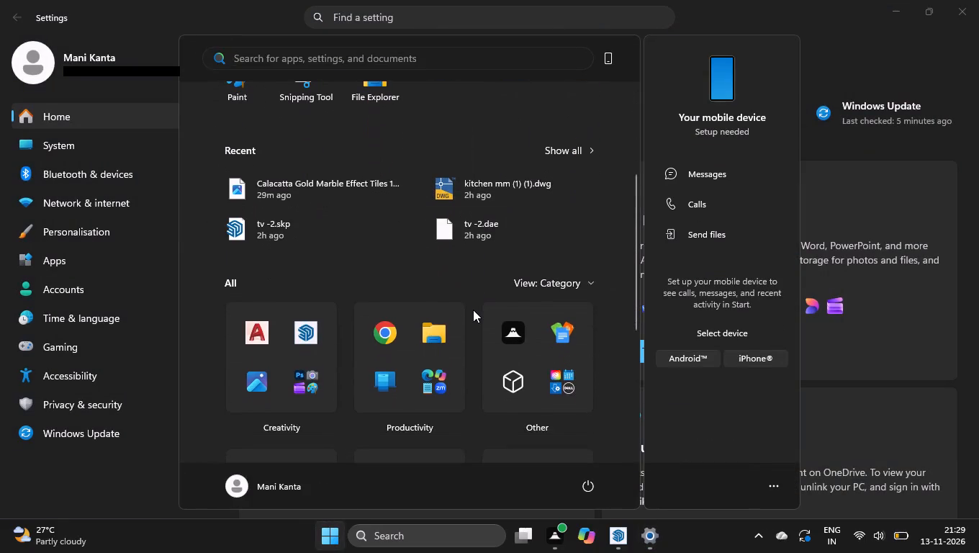
pyautogui.scroll(-1, 400, 338)
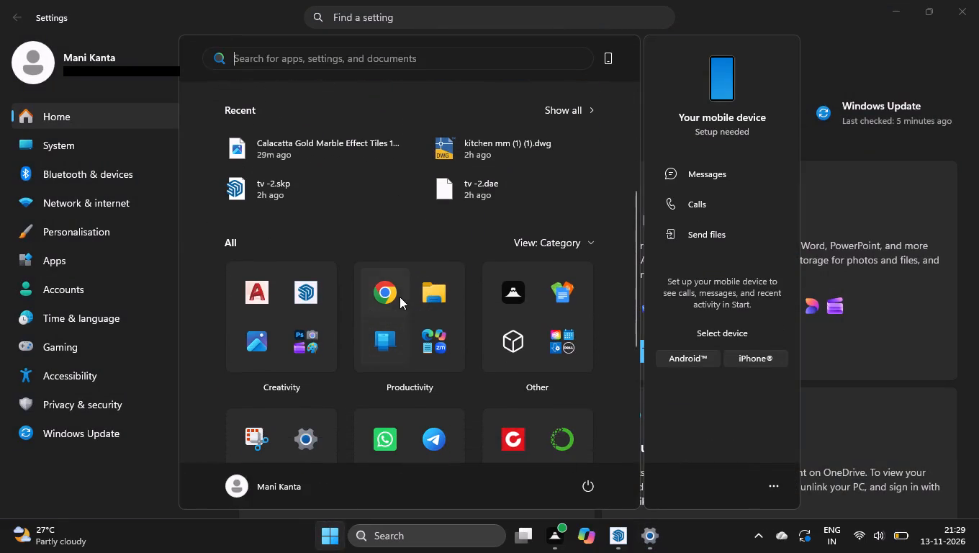
pyautogui.click(397, 295)
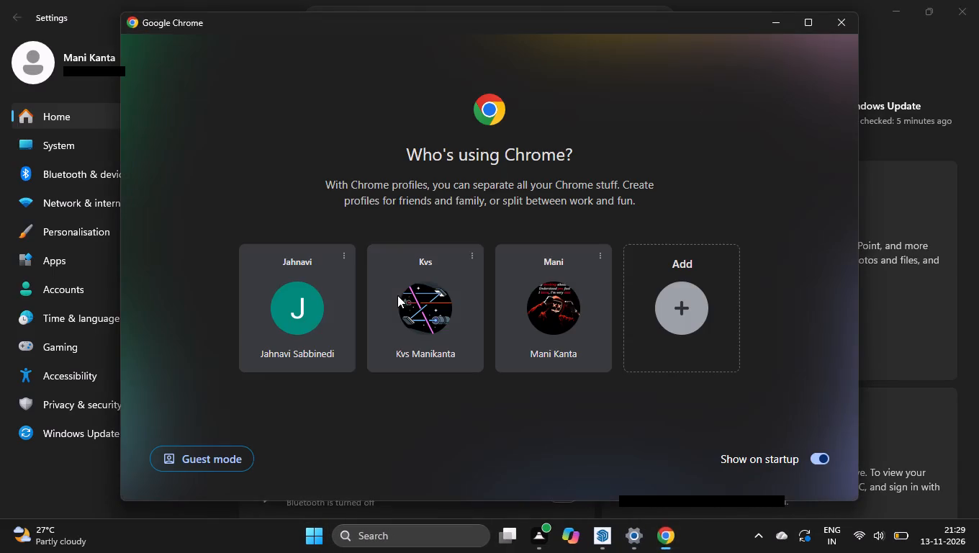
pyautogui.click(270, 338)
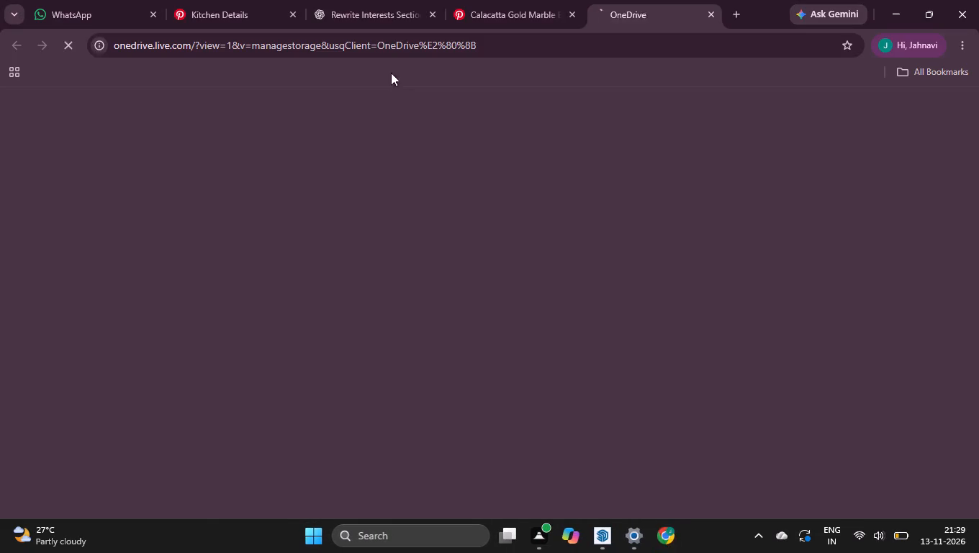
pyautogui.click(396, 23)
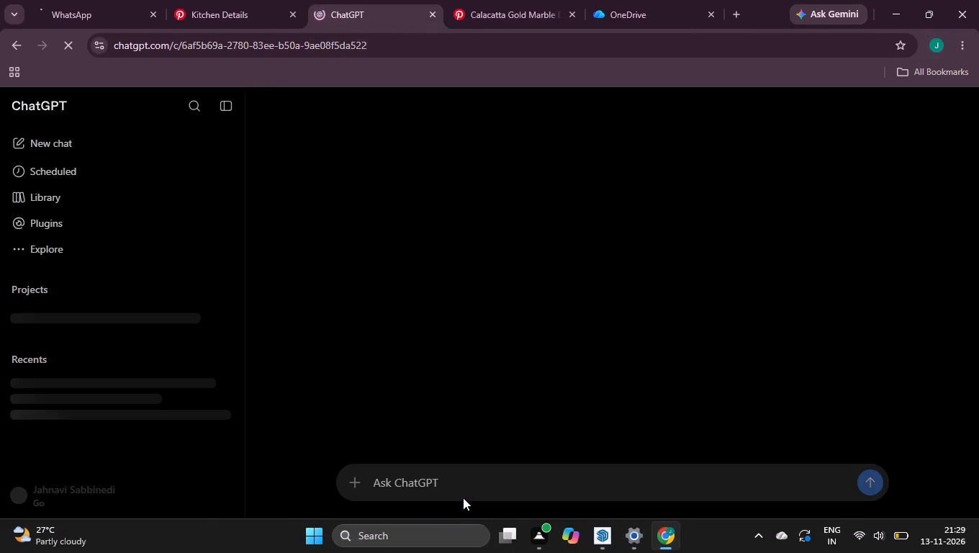
# Ask ChatGPT "how to check the ram in this laptop".
pyautogui.click(452, 472)
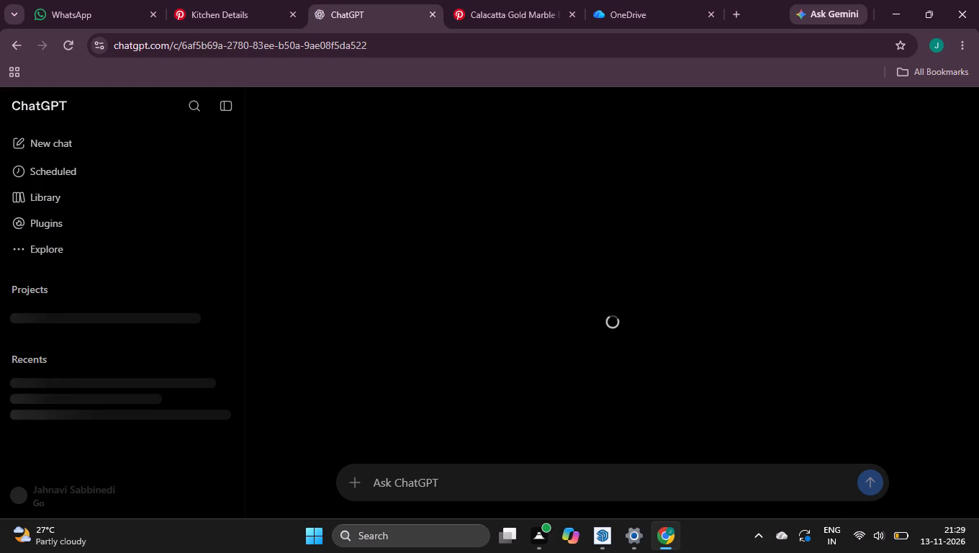
pyautogui.write('how to check the ram in this lap')
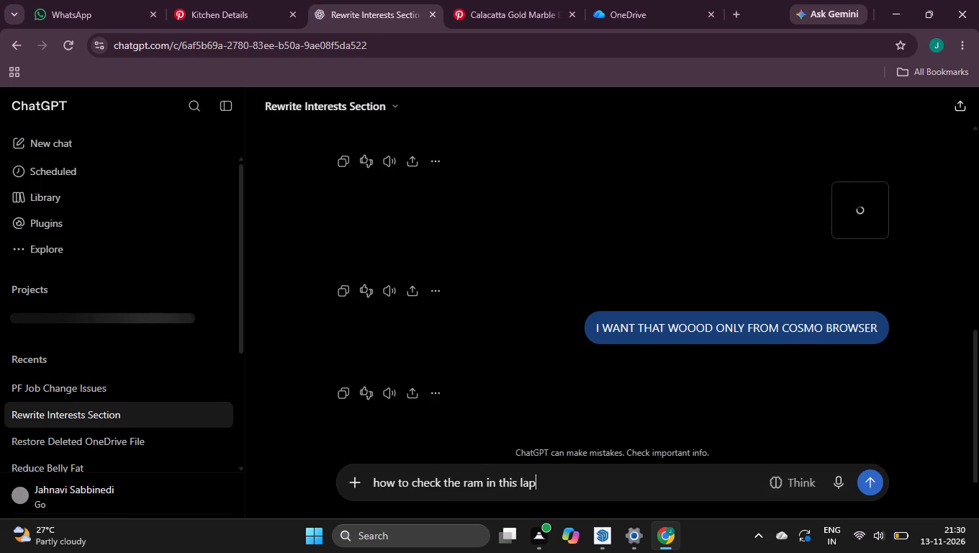
pyautogui.write('top')
pyautogui.press('Return')
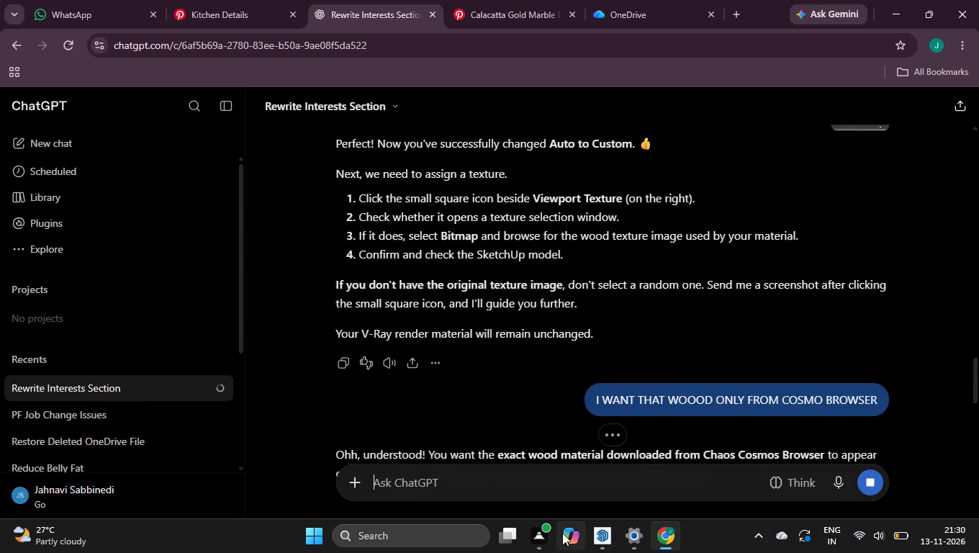
# Read through ChatGPT's answer for the methods of checking the laptop's RAM in Windows.
pyautogui.scroll(-4, 513, 347)
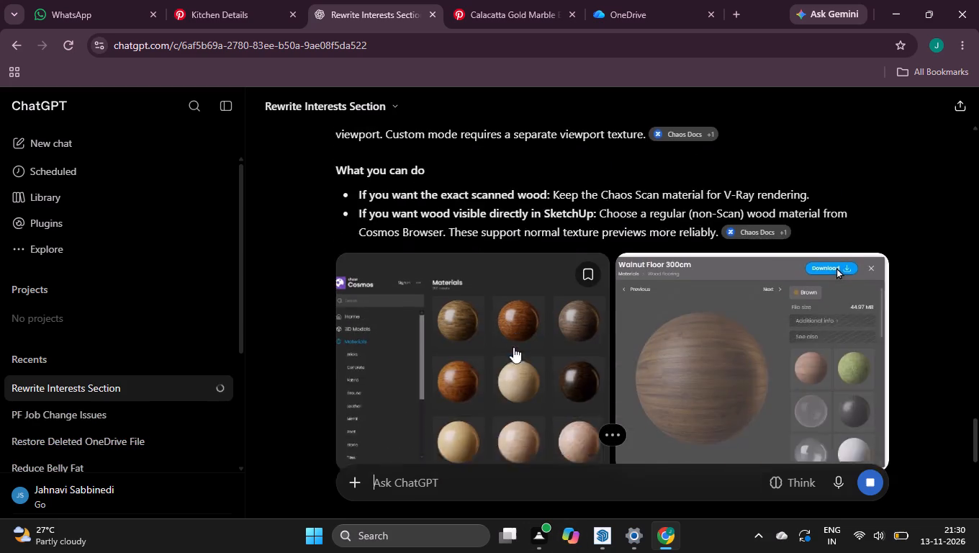
pyautogui.scroll(-5, 513, 347)
pyautogui.scroll(1, 513, 347)
pyautogui.scroll(-1, 513, 347)
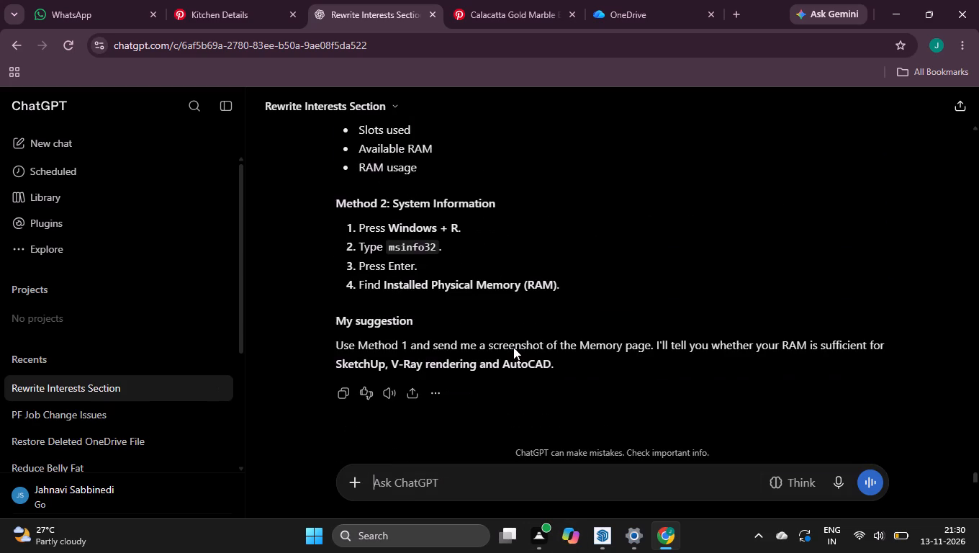
pyautogui.scroll(-1, 513, 347)
pyautogui.scroll(1, 513, 347)
pyautogui.click(464, 415)
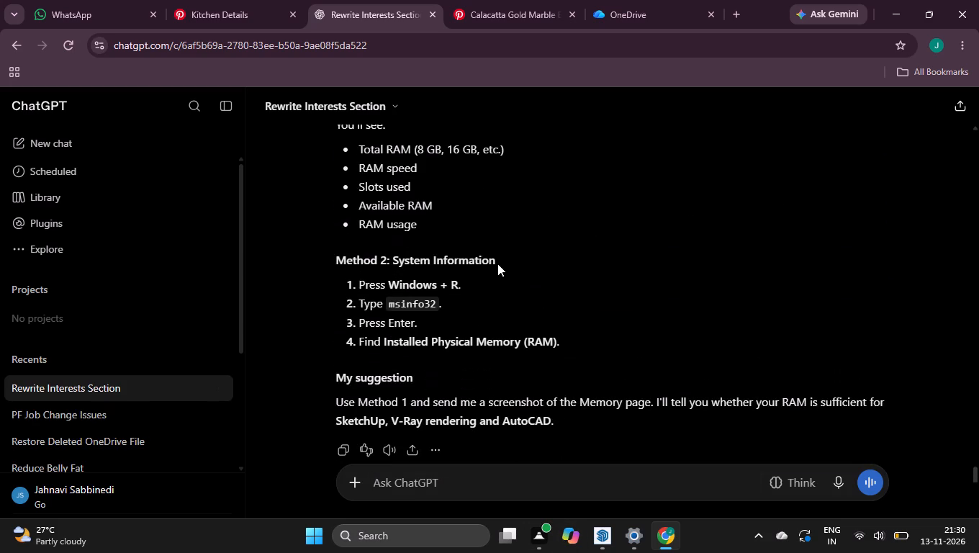
pyautogui.scroll(3, 497, 264)
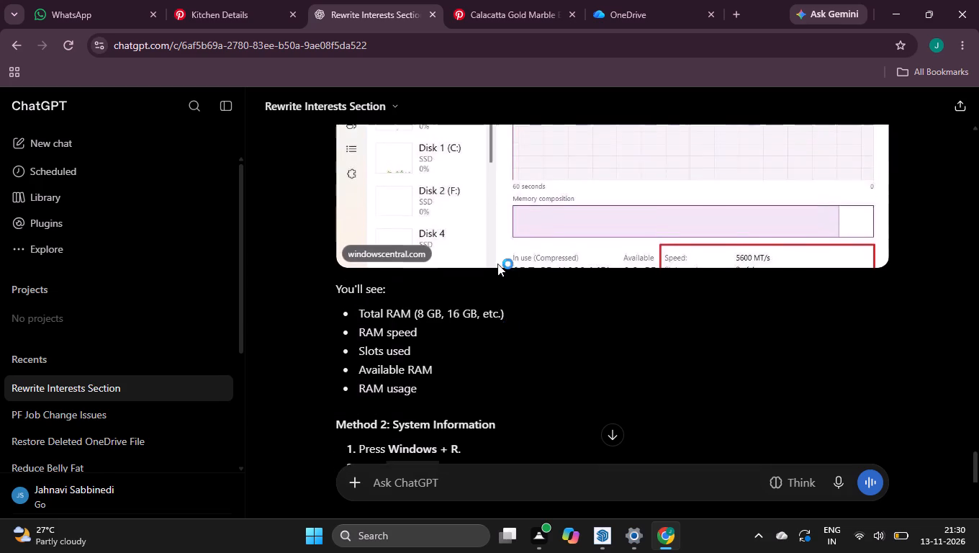
pyautogui.scroll(4, 497, 264)
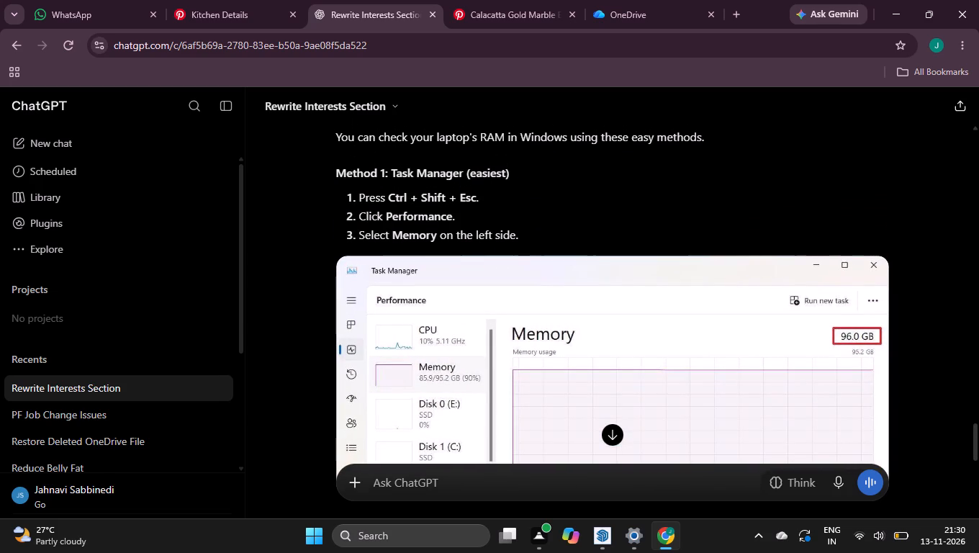
# Open Task Manager to check the laptop's RAM.
pyautogui.hotkey('ctrl', 'shift', 'Escape')
pyautogui.scroll(-1, 496, 238)
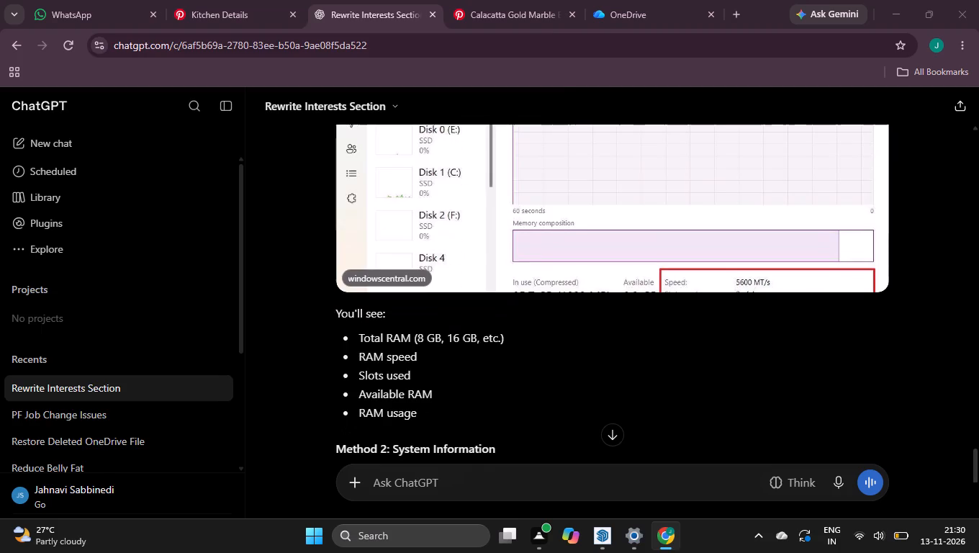
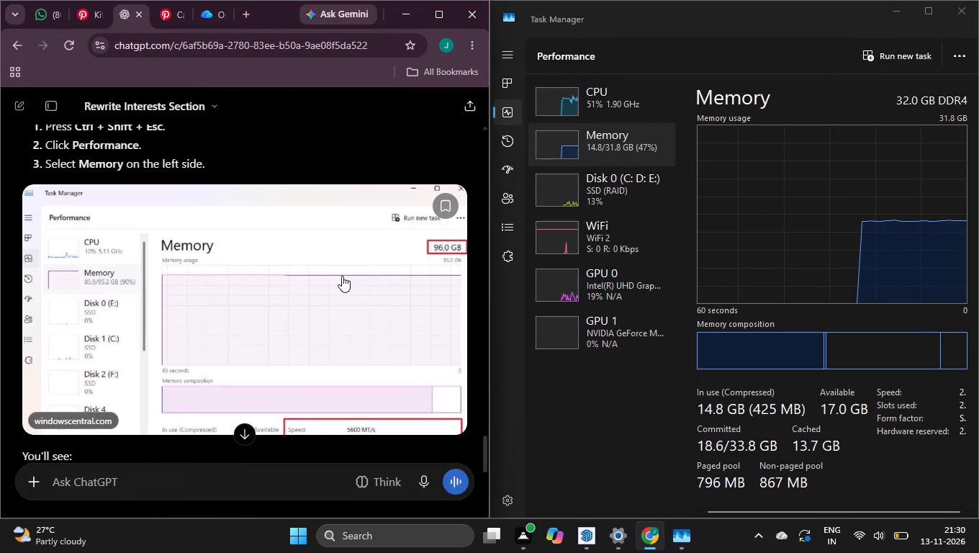
# Capture a region screenshot of Task Manager's Memory performance page, including the usage graph and memory details.
pyautogui.scroll(-2, 342, 276)
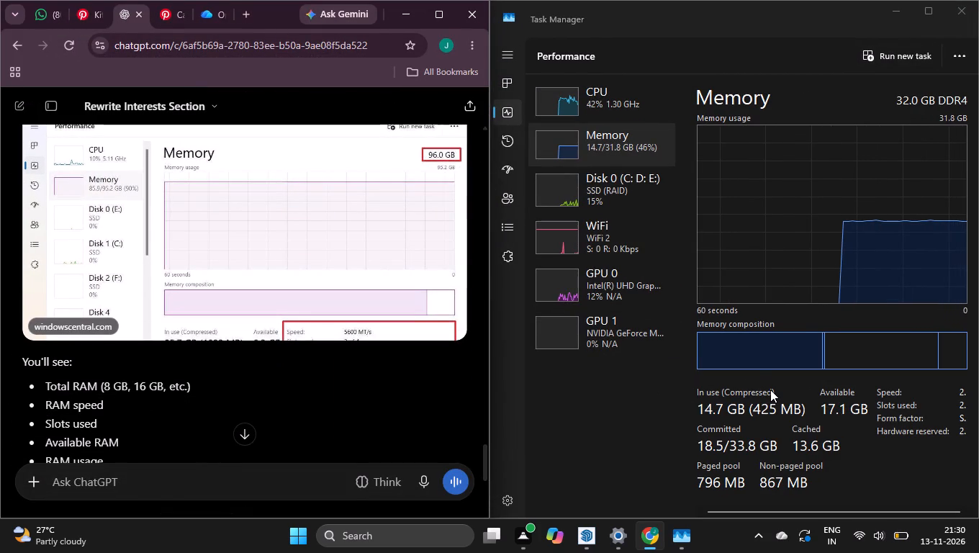
pyautogui.scroll(-1, 770, 390)
pyautogui.scroll(-1, 819, 422)
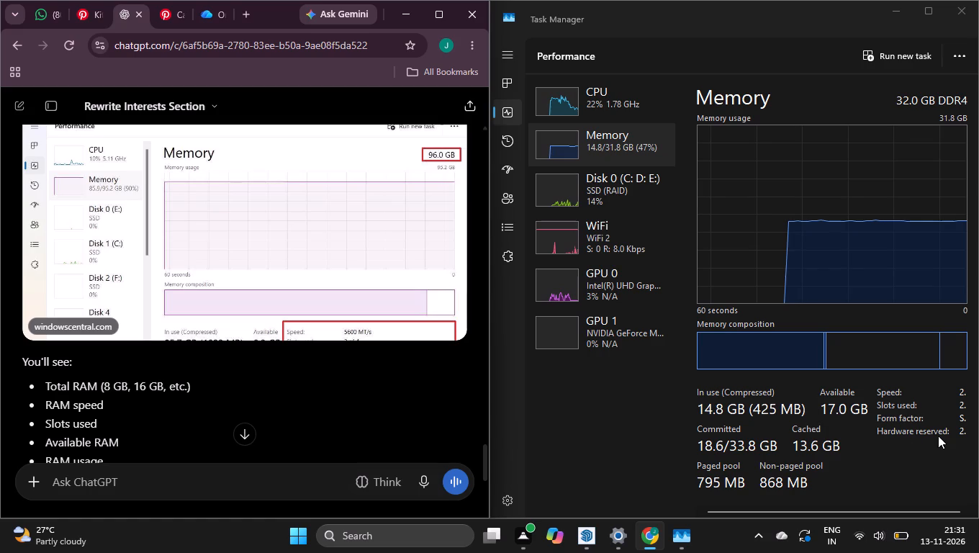
pyautogui.press('Print')
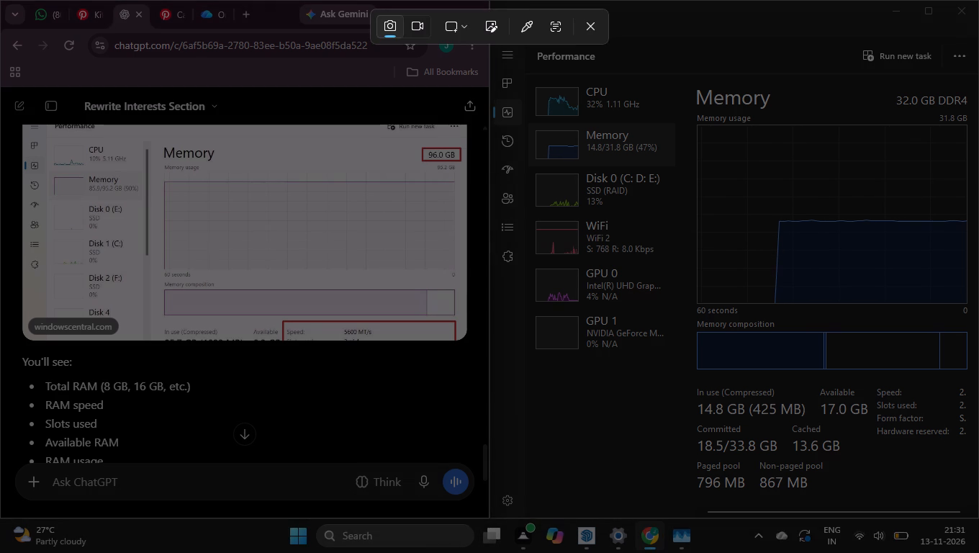
pyautogui.moveTo(507, 51); pyautogui.dragTo(713, 203)
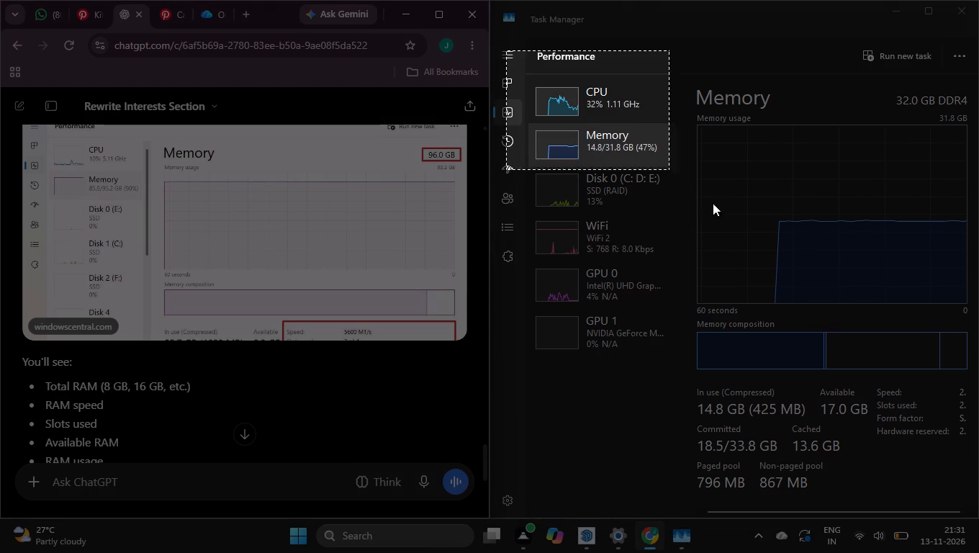
pyautogui.moveTo(713, 203); pyautogui.dragTo(975, 512)
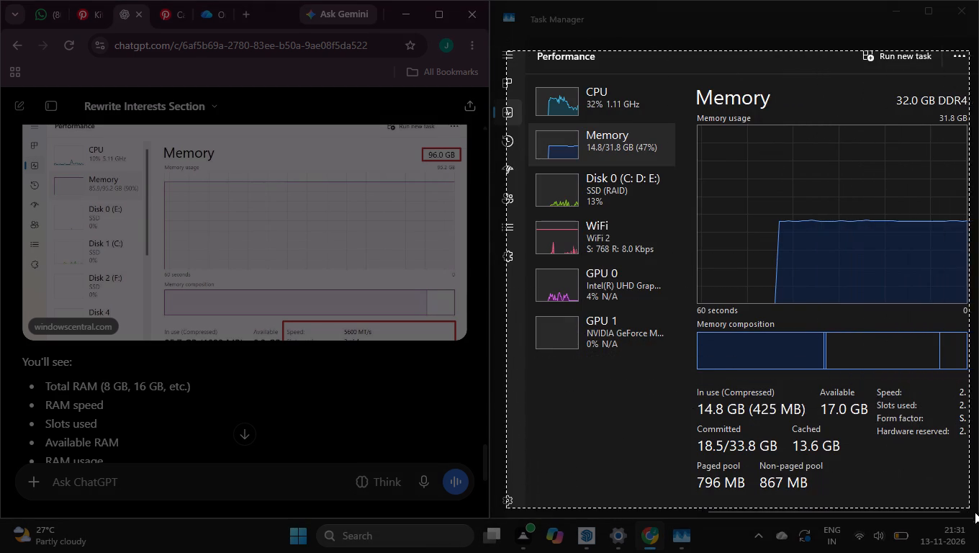
pyautogui.moveTo(975, 512); pyautogui.dragTo(978, 511)
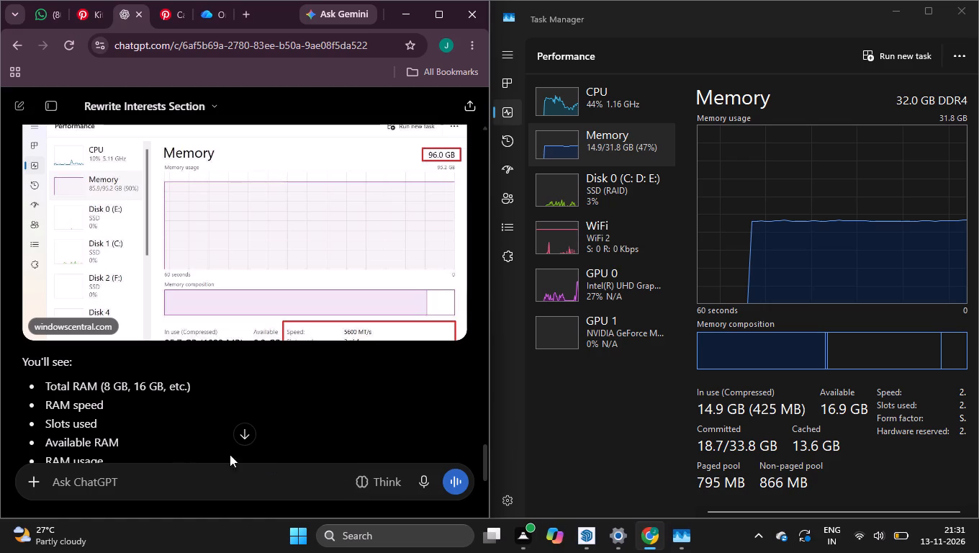
# Paste the Memory page screenshot into the ChatGPT conversation and send it without any accompanying text.
pyautogui.click(131, 471)
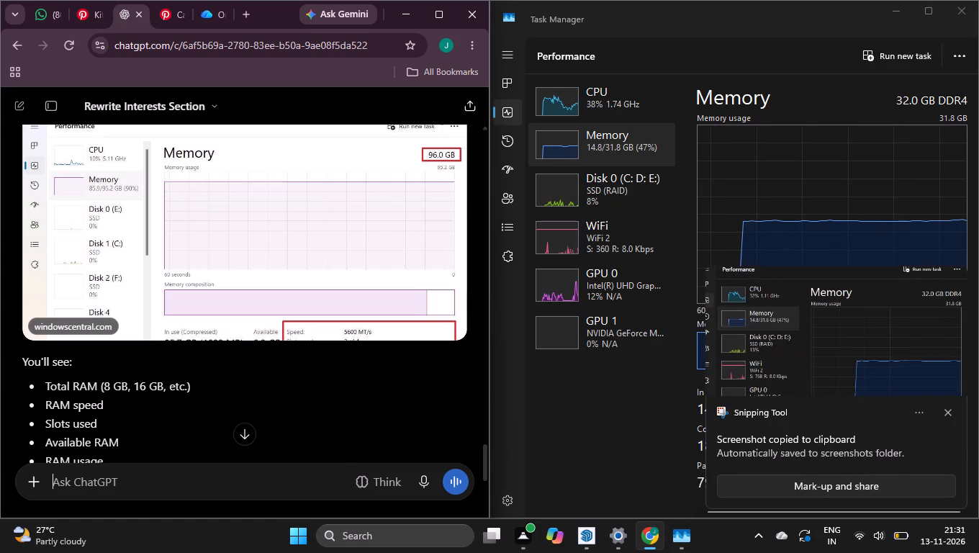
pyautogui.hotkey('ctrl', 'v')
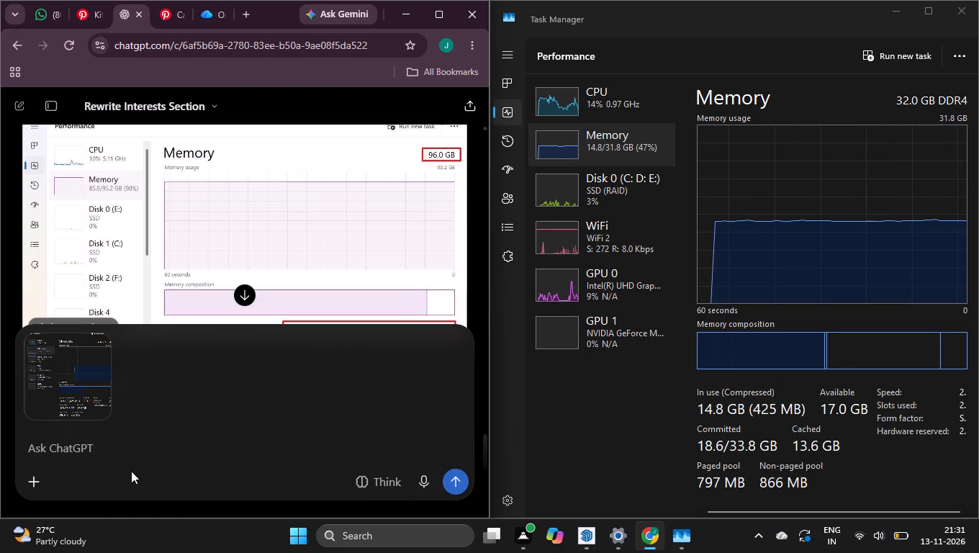
pyautogui.press('Return')
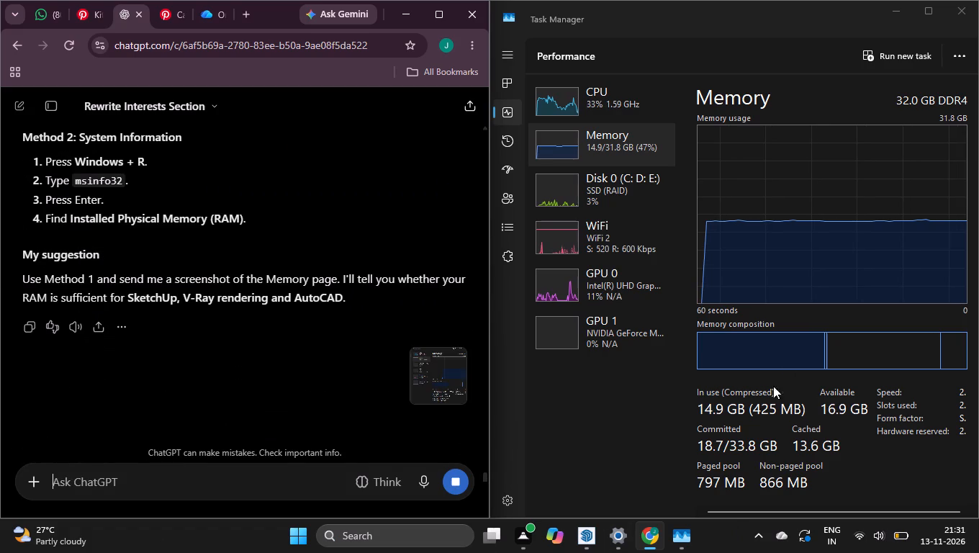
# Read ChatGPT's reply on the laptop's RAM details and whether it is enough for AutoCAD, SketchUp and V-Ray.
pyautogui.scroll(-4, 789, 356)
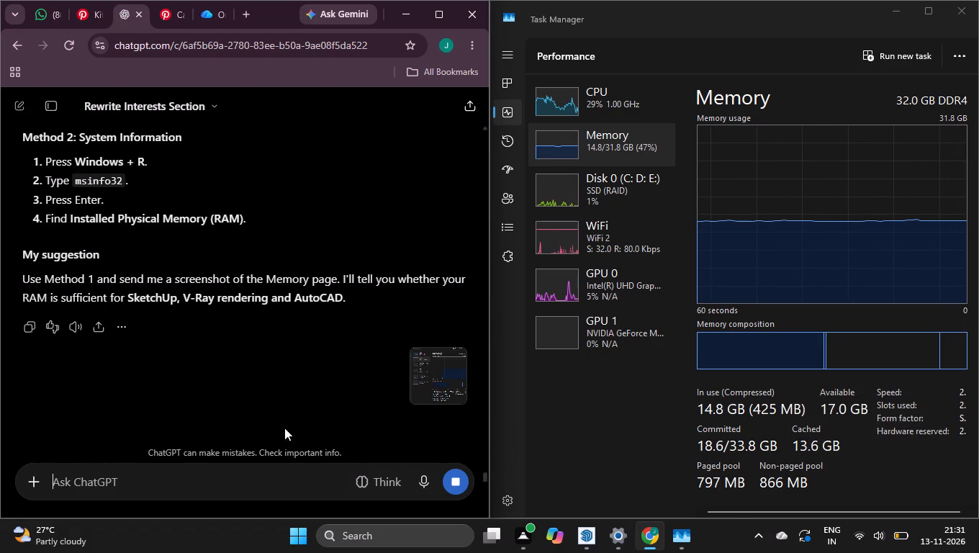
pyautogui.scroll(-3, 223, 389)
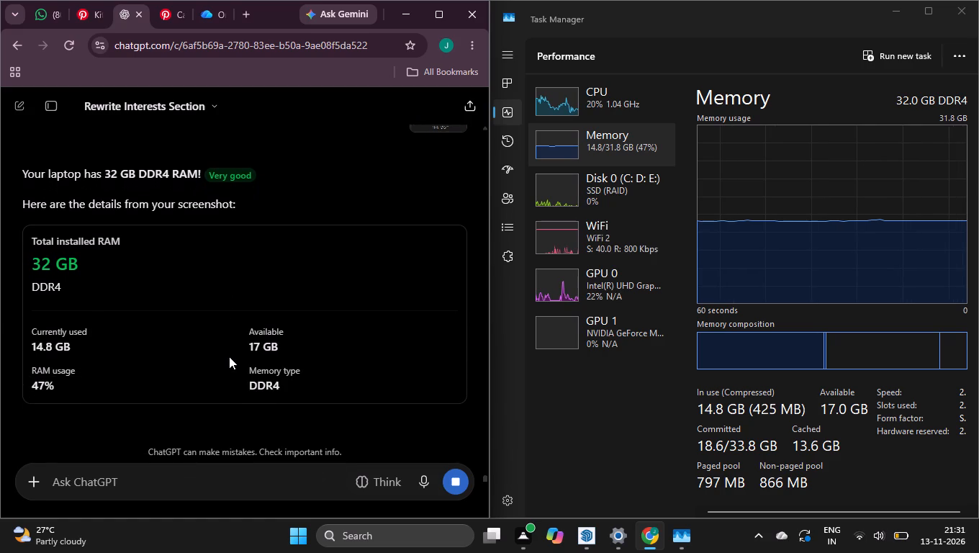
pyautogui.scroll(1, 224, 279)
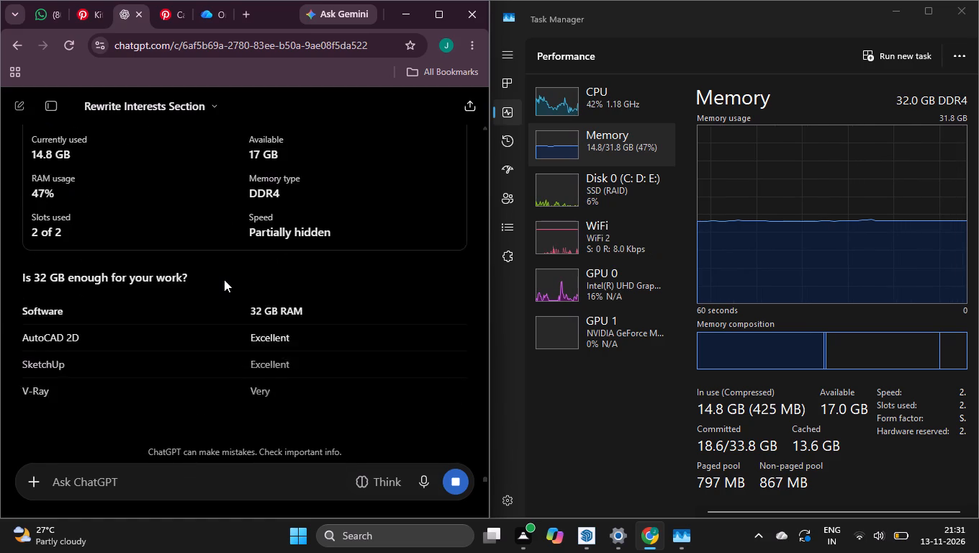
pyautogui.scroll(2, 224, 279)
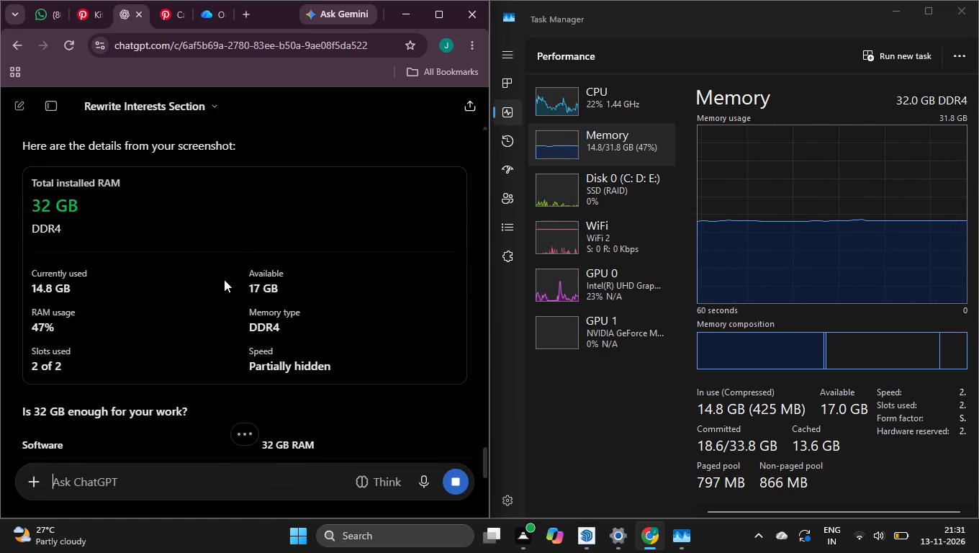
pyautogui.scroll(2, 224, 279)
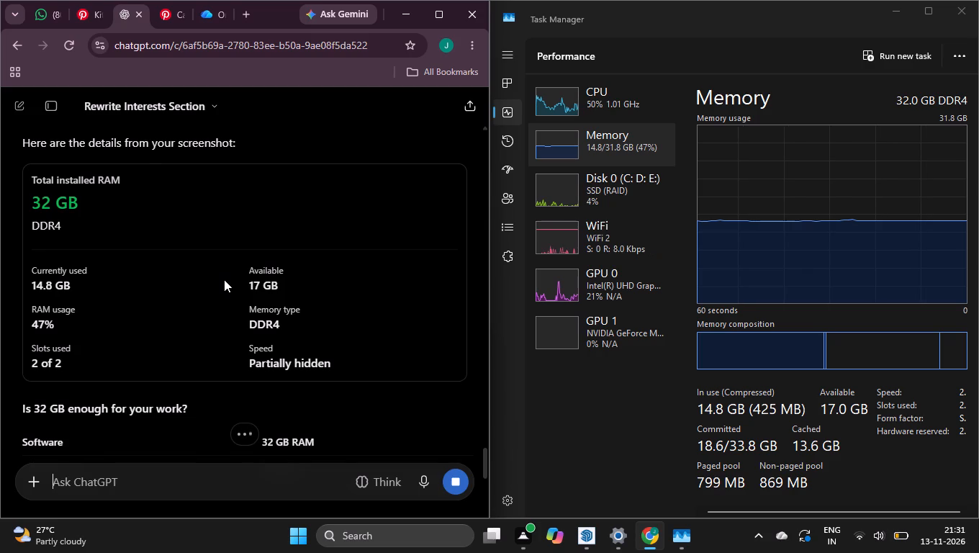
pyautogui.scroll(2, 224, 279)
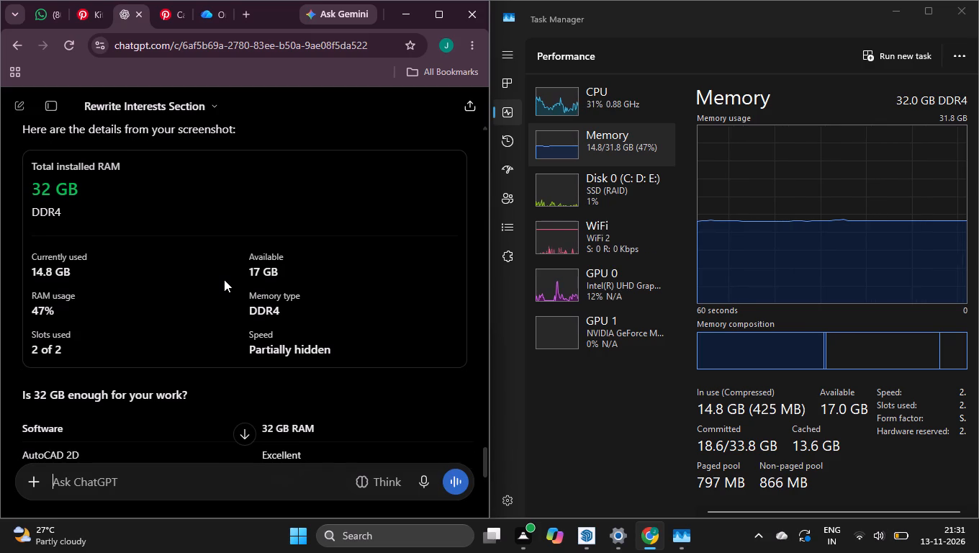
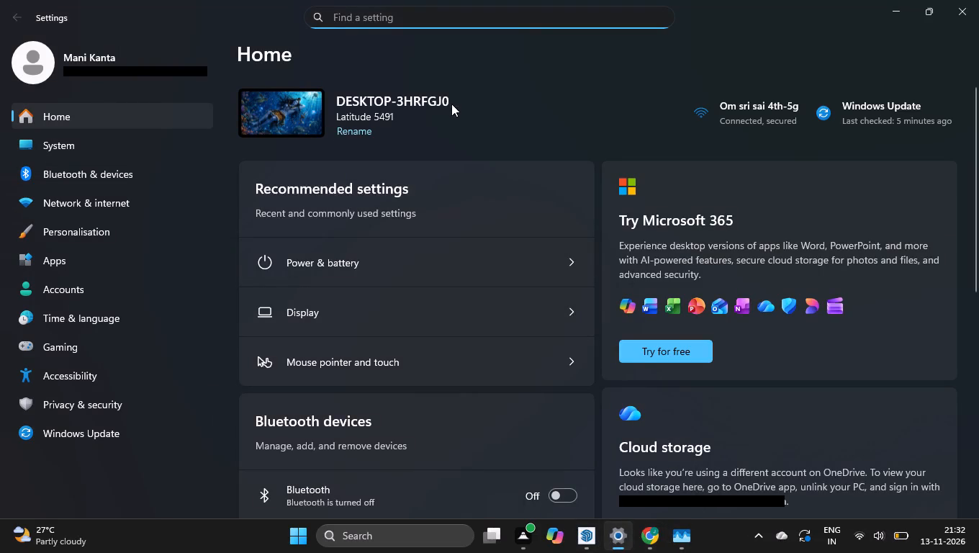
# Search Settings for "ram" and open the View RAM info result.
pyautogui.click(389, 109)
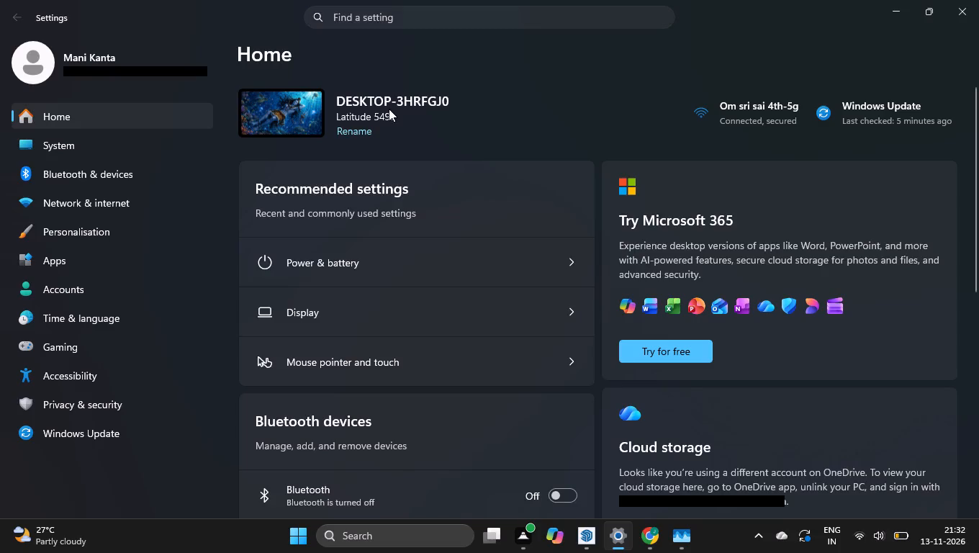
pyautogui.click(417, 23)
pyautogui.write('ram')
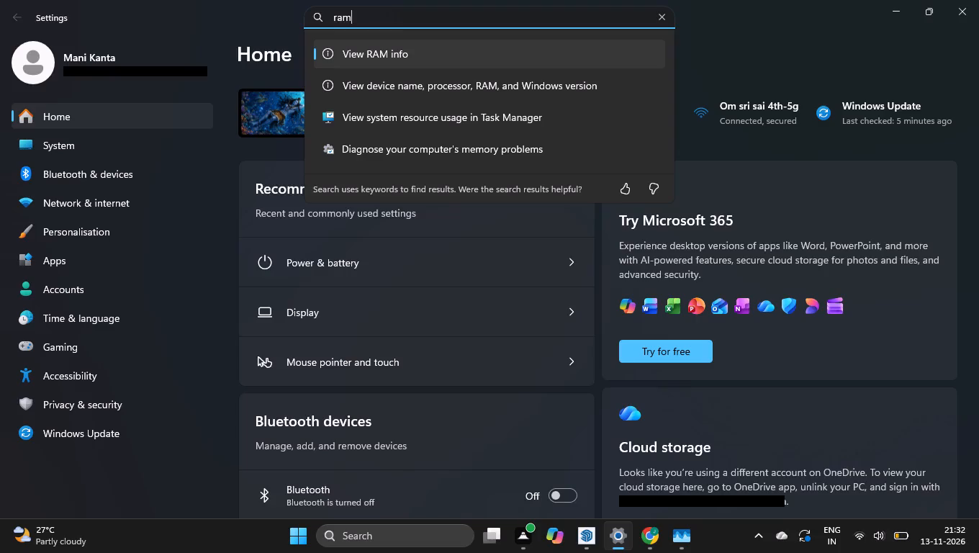
pyautogui.click(423, 49)
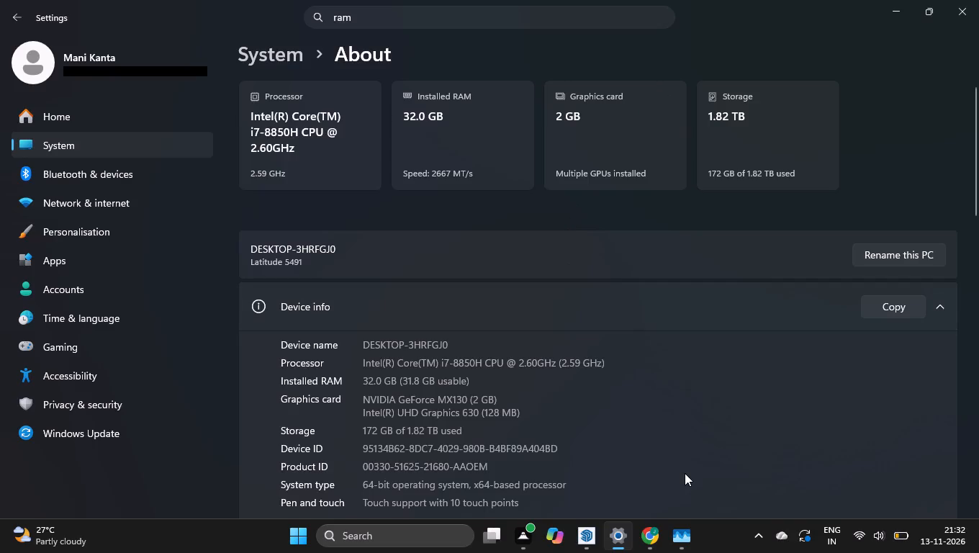
# Examine the About page's processor, installed RAM, graphics card and storage details.
pyautogui.scroll(-1, 609, 436)
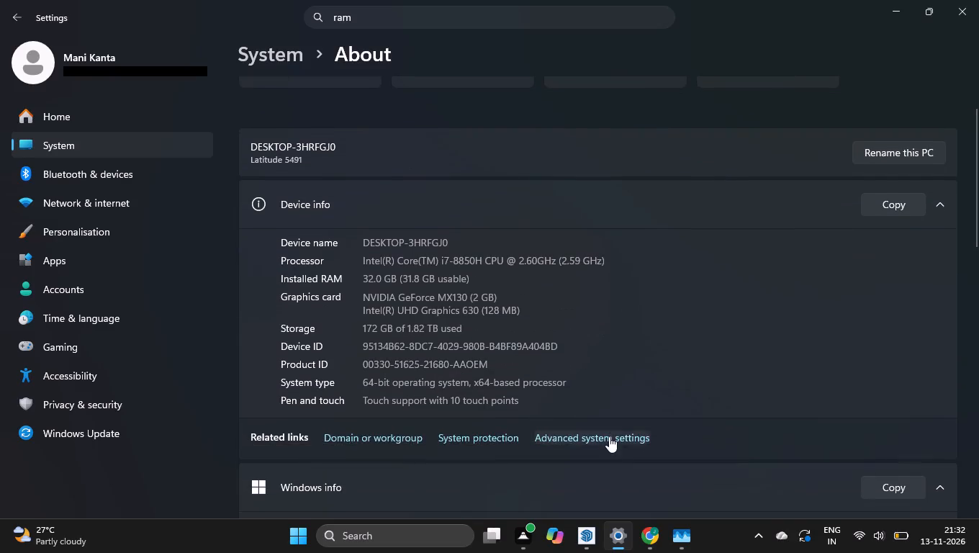
pyautogui.scroll(2, 609, 436)
pyautogui.scroll(-3, 609, 436)
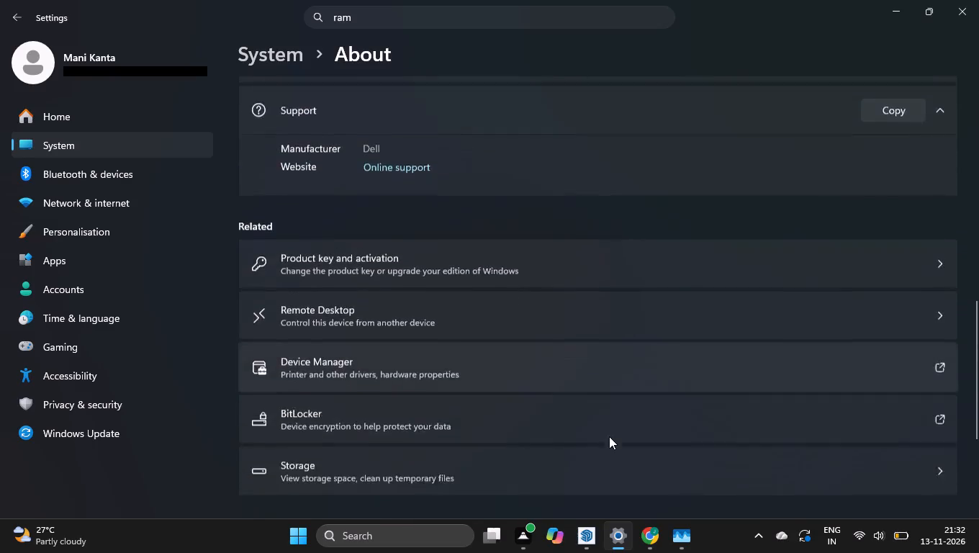
pyautogui.scroll(-5, 609, 436)
pyautogui.scroll(8, 609, 436)
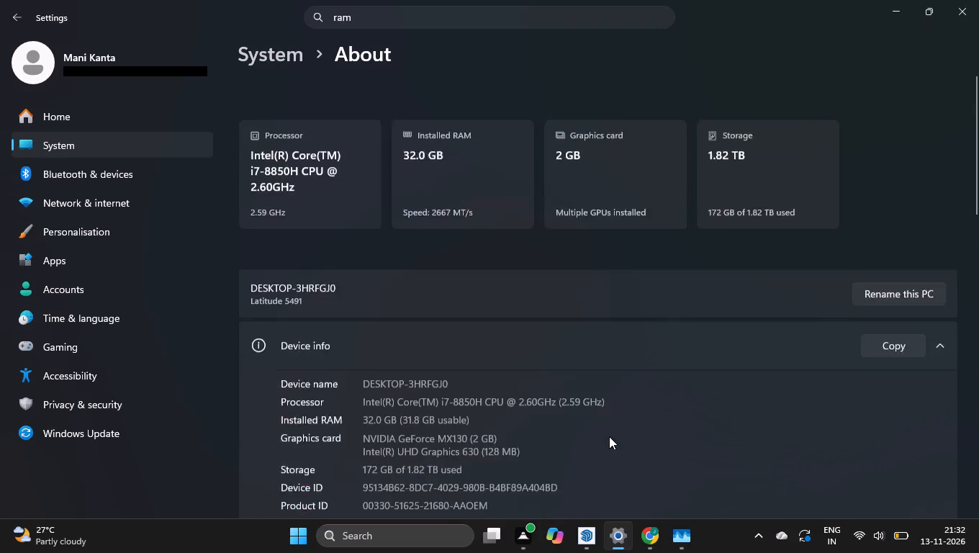
pyautogui.scroll(5, 609, 436)
pyautogui.scroll(-1, 609, 436)
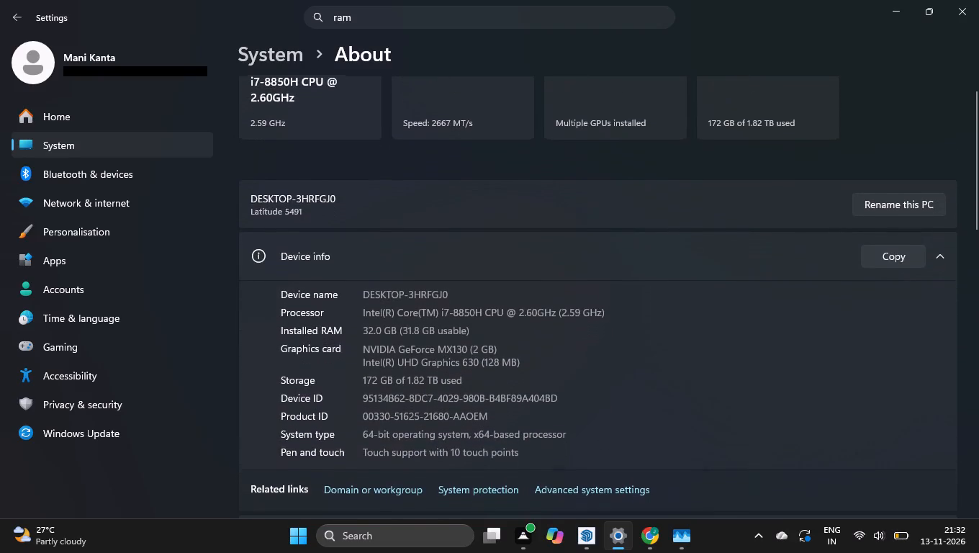
pyautogui.scroll(-1, 609, 436)
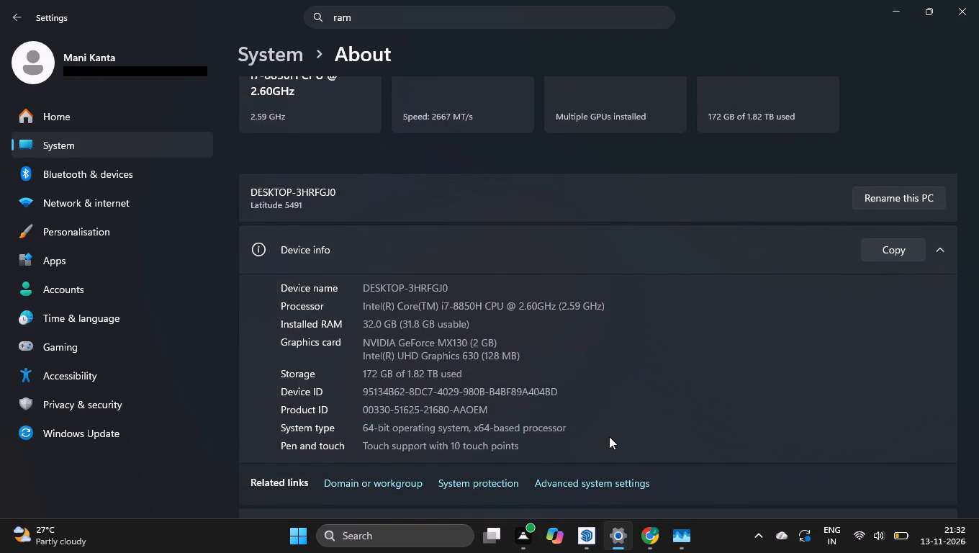
pyautogui.scroll(-2, 609, 436)
pyautogui.scroll(3, 609, 436)
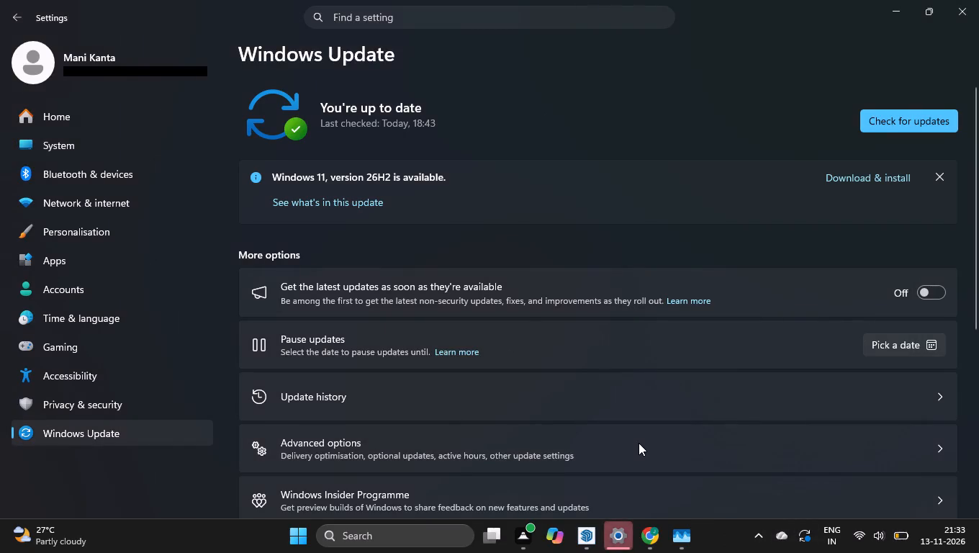
# Look over the Windows Update page's update status and options.
pyautogui.scroll(-1, 582, 307)
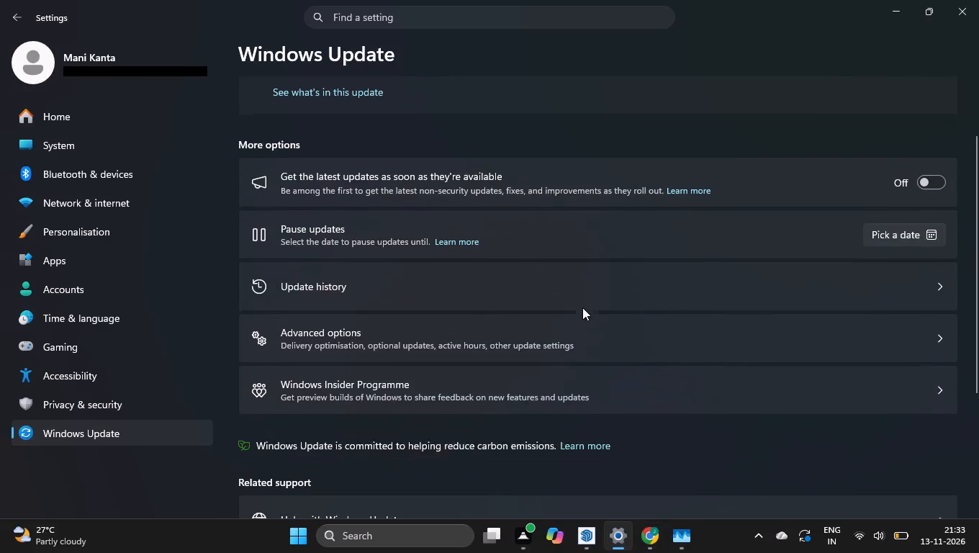
pyautogui.scroll(-5, 582, 307)
pyautogui.scroll(3, 582, 307)
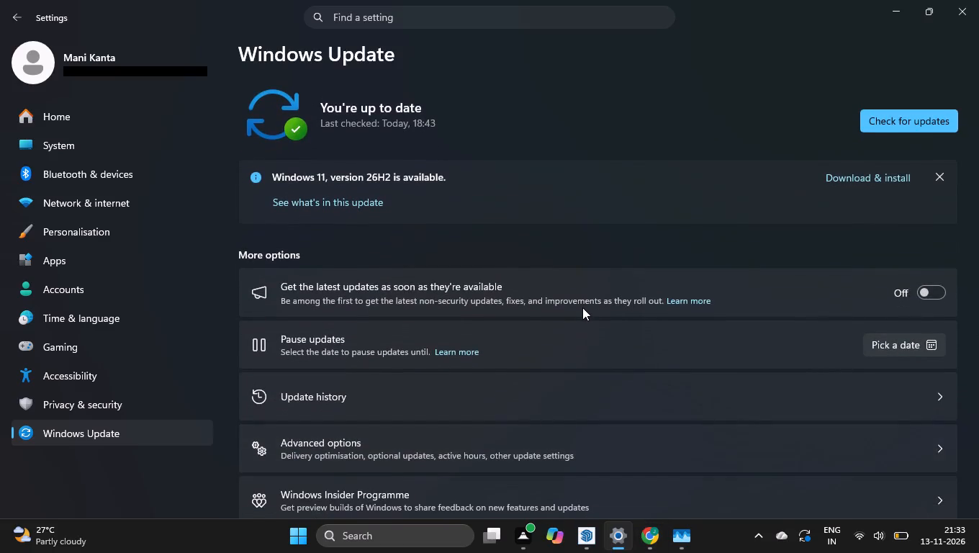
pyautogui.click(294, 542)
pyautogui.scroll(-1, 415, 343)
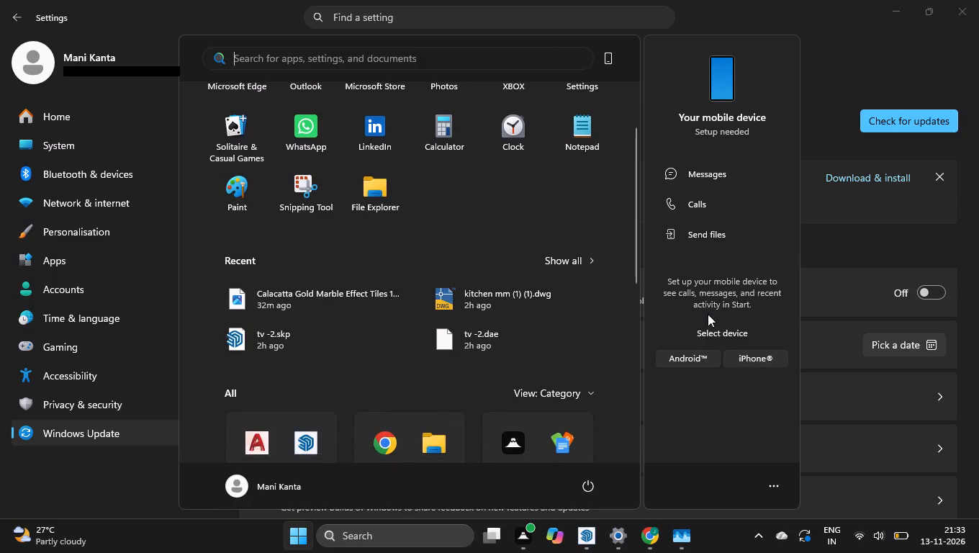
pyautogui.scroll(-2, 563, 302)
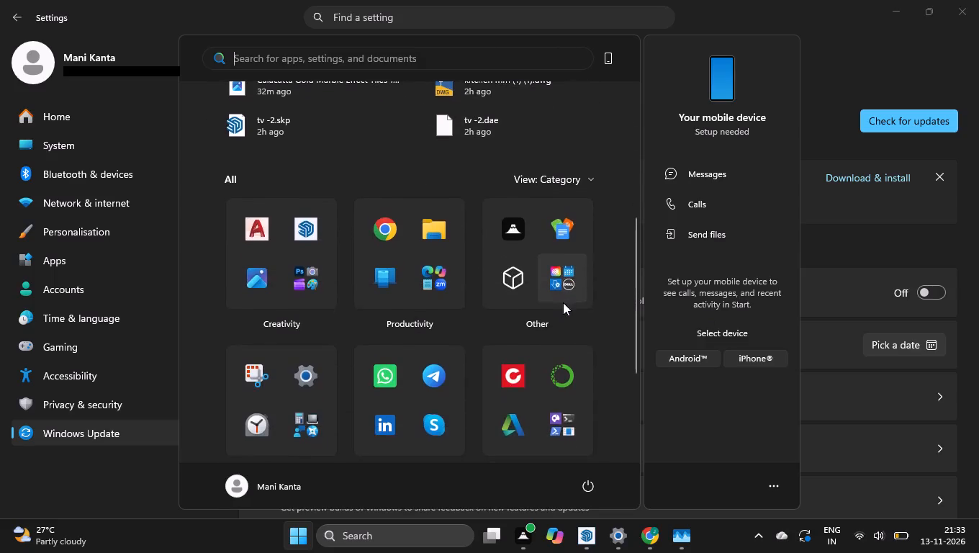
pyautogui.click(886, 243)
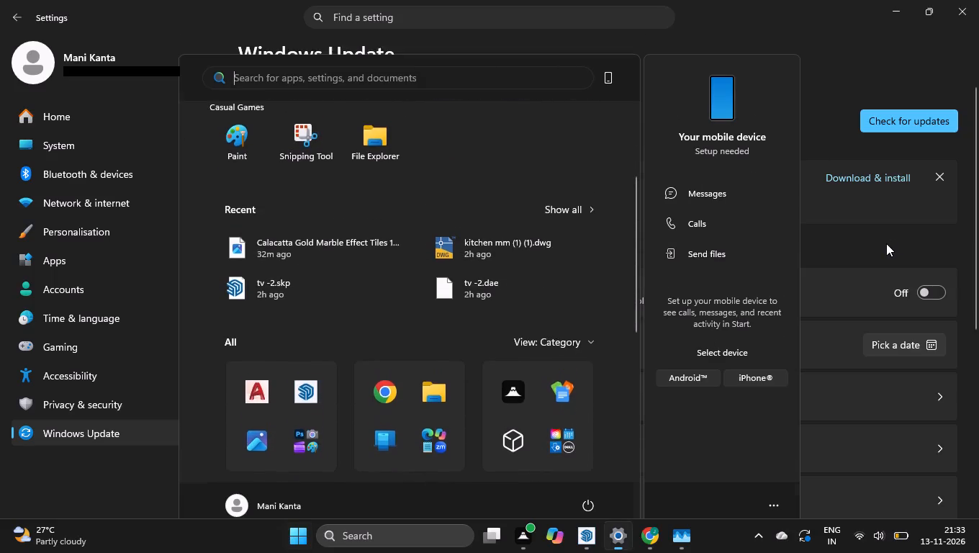
# Finish viewing the Windows Update page and go back to the System About page.
pyautogui.scroll(-1, 636, 311)
pyautogui.scroll(7, 636, 311)
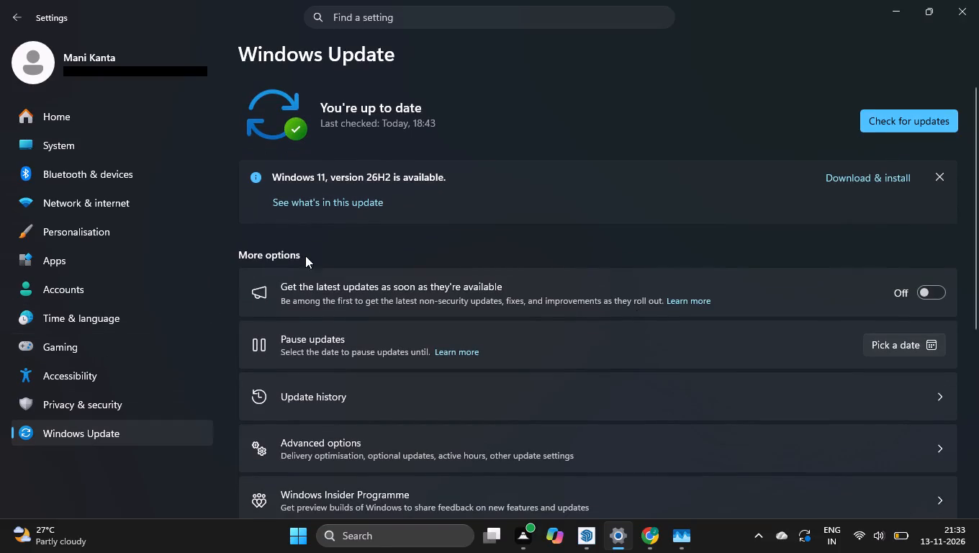
pyautogui.click(346, 246)
pyautogui.click(20, 20)
pyautogui.scroll(-1, 421, 188)
pyautogui.scroll(7, 421, 188)
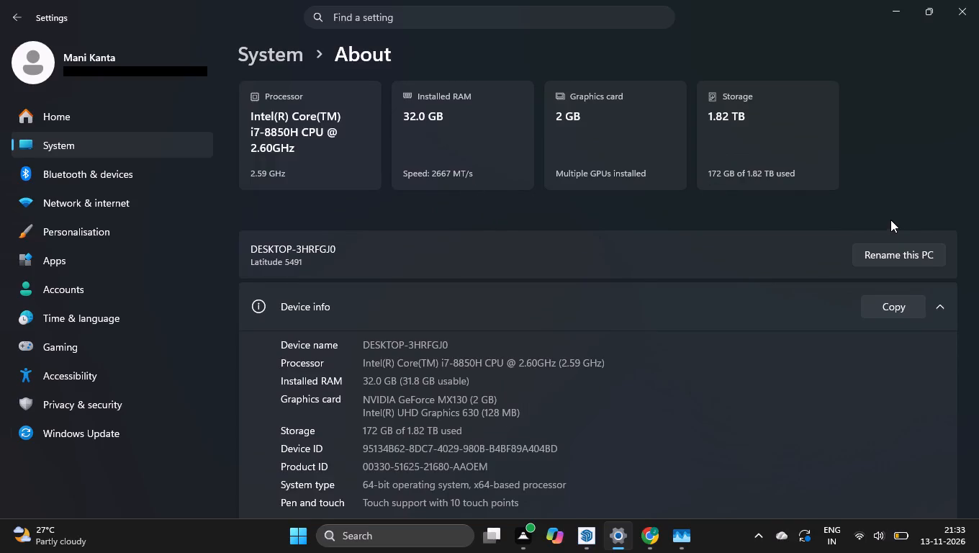
# Examine the About page's device specifications, Windows info and related settings.
pyautogui.scroll(-1, 693, 212)
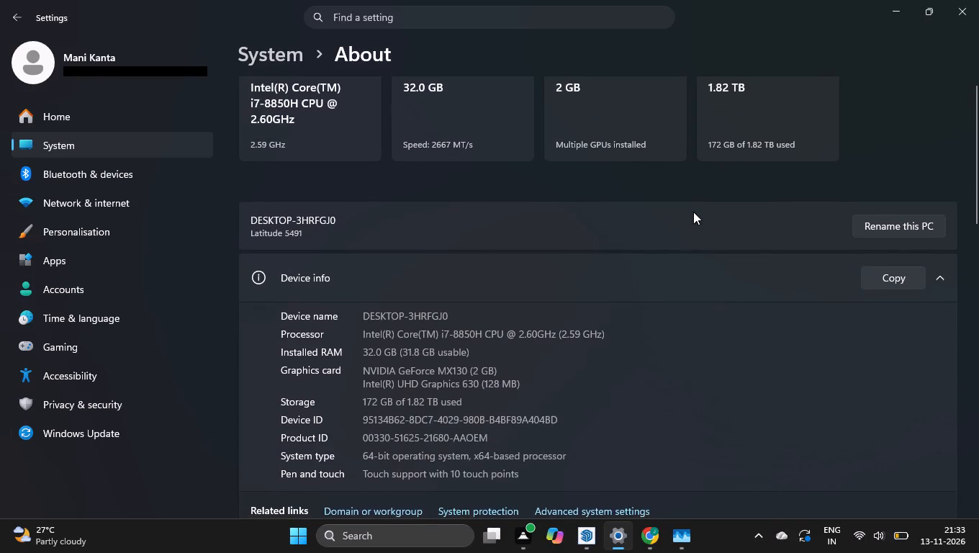
pyautogui.scroll(-2, 693, 212)
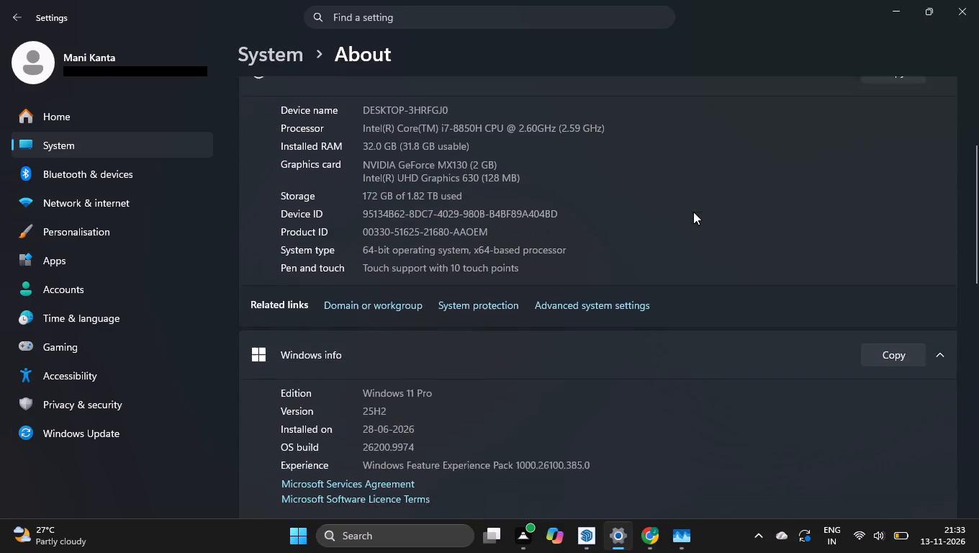
pyautogui.scroll(-3, 693, 212)
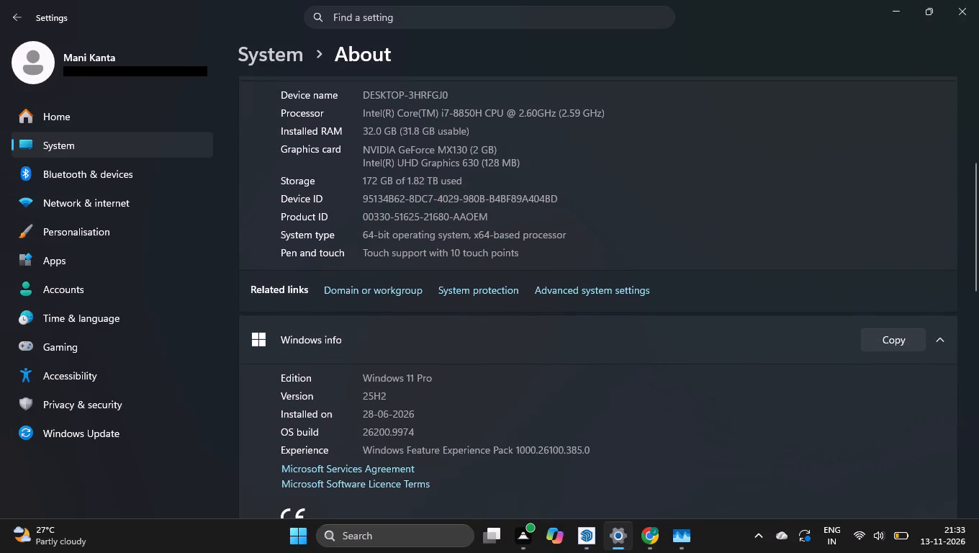
pyautogui.scroll(1, 516, 212)
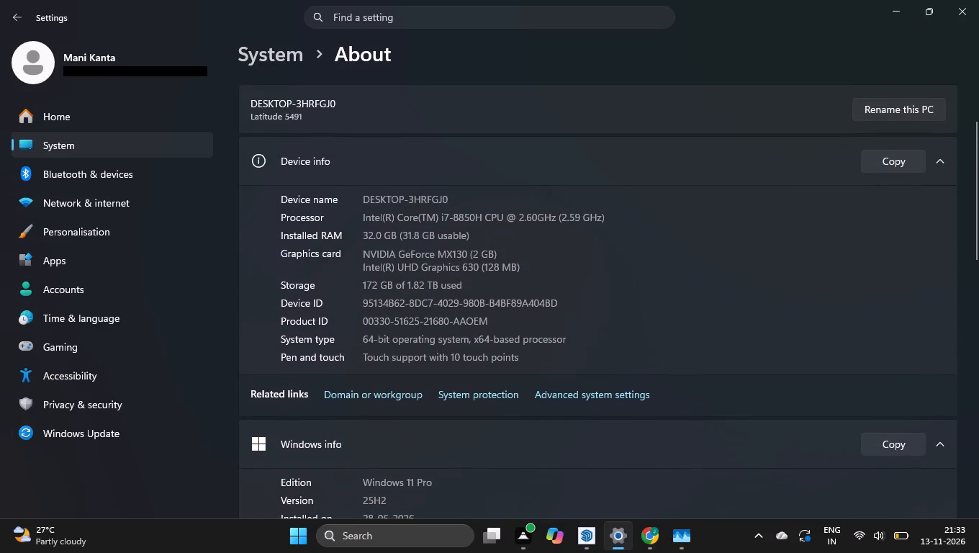
pyautogui.scroll(1, 516, 212)
pyautogui.scroll(-1, 516, 212)
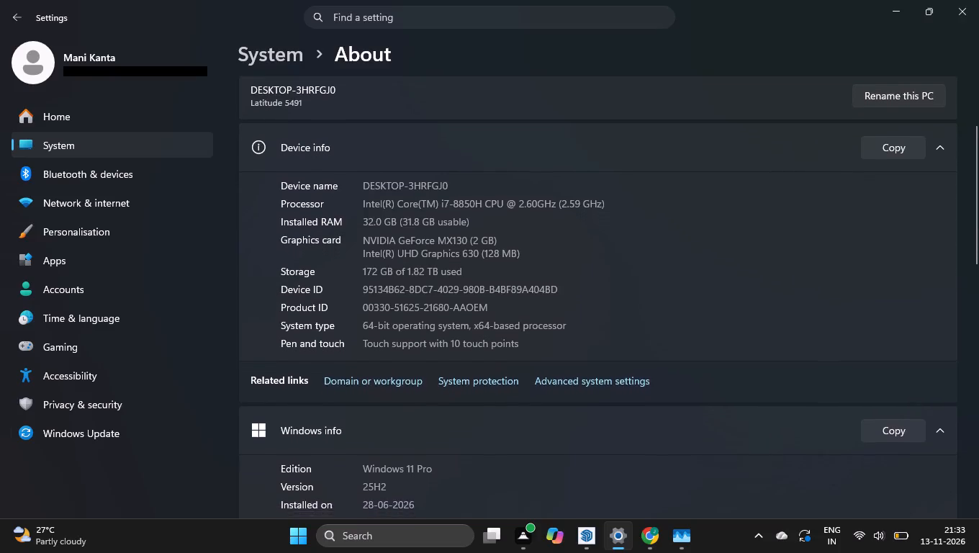
pyautogui.scroll(-1, 516, 212)
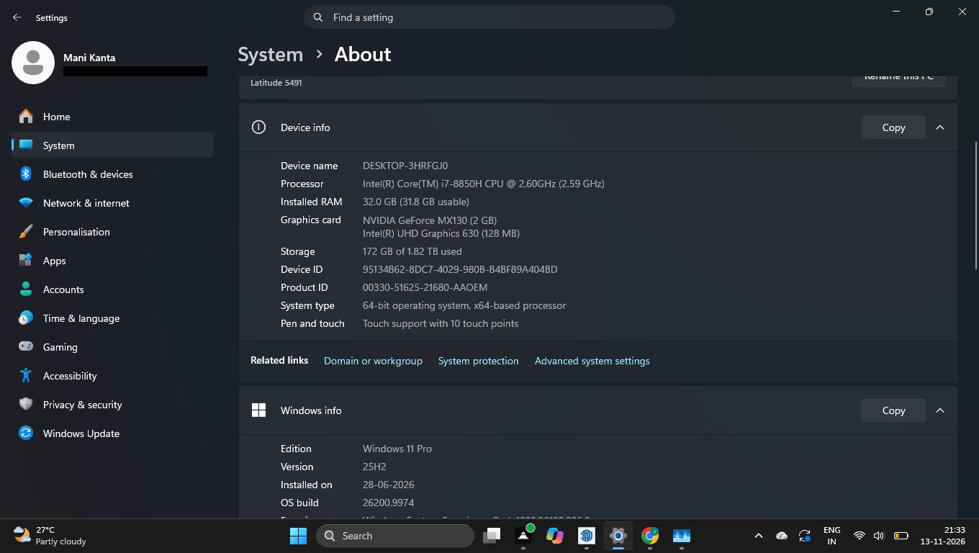
pyautogui.scroll(-2, 392, 249)
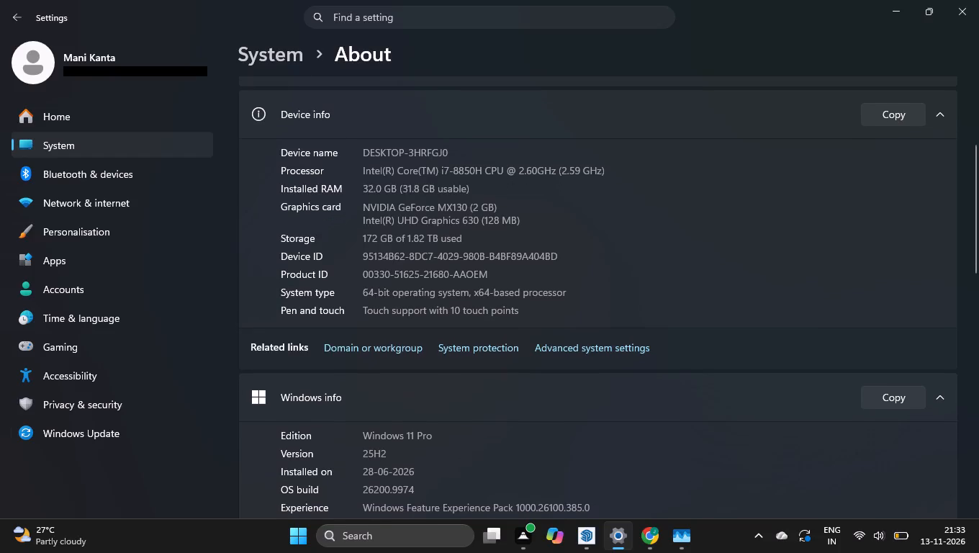
pyautogui.scroll(-4, 392, 249)
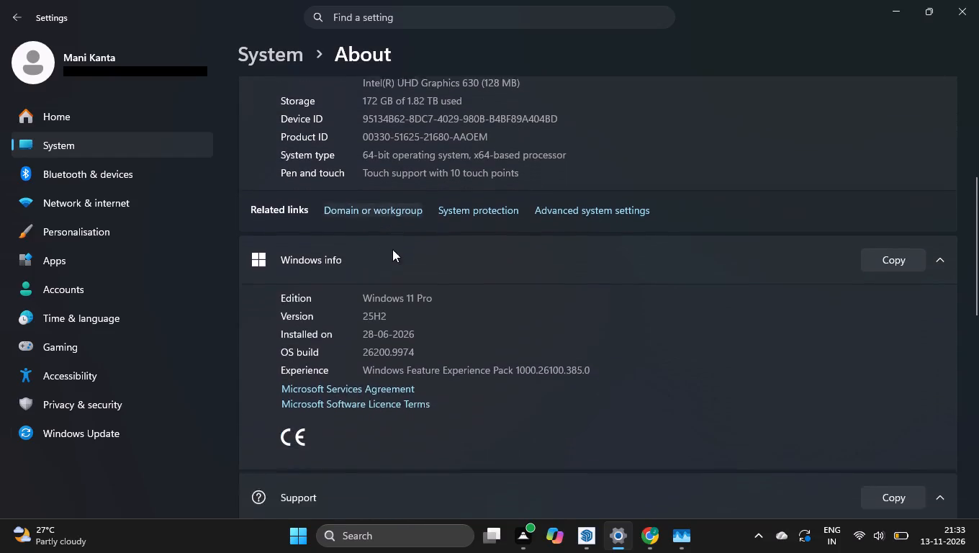
pyautogui.scroll(-3, 392, 249)
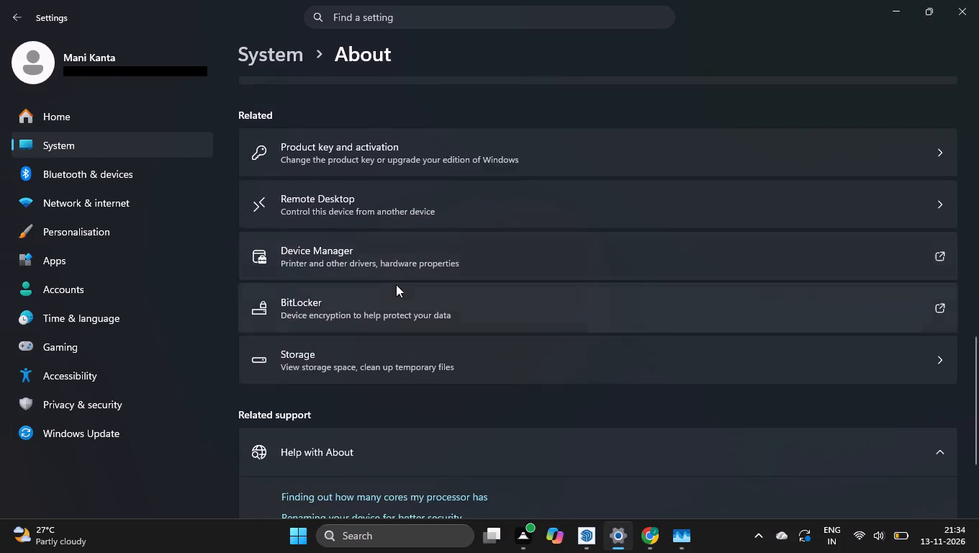
# Open the Storage page from About's related settings and view its Installed apps category.
pyautogui.scroll(1, 396, 284)
pyautogui.scroll(-1, 396, 284)
pyautogui.click(371, 327)
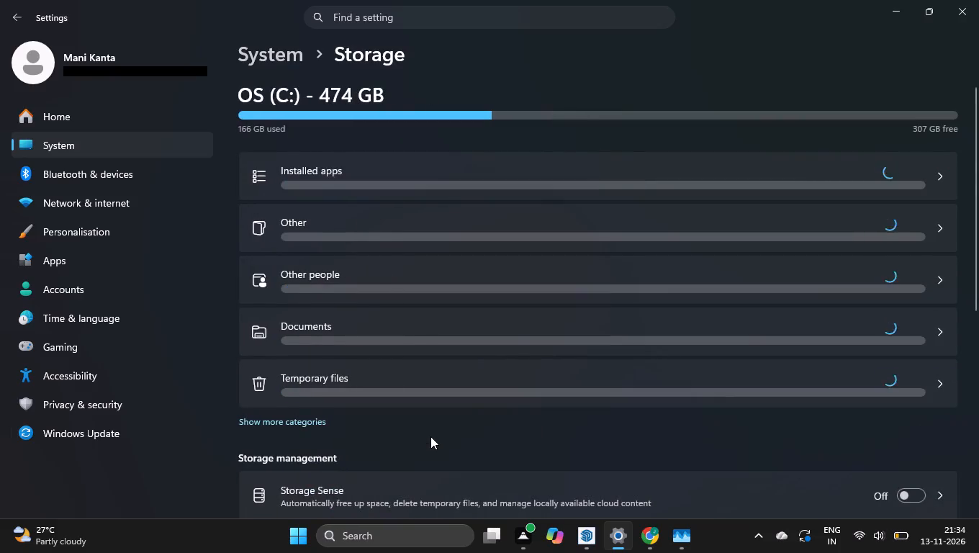
pyautogui.scroll(-1, 430, 436)
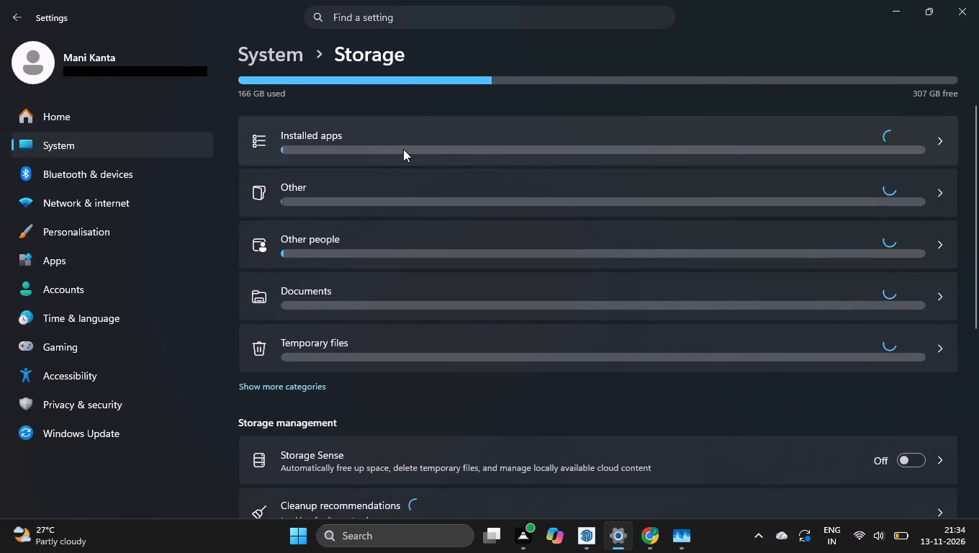
pyautogui.click(938, 141)
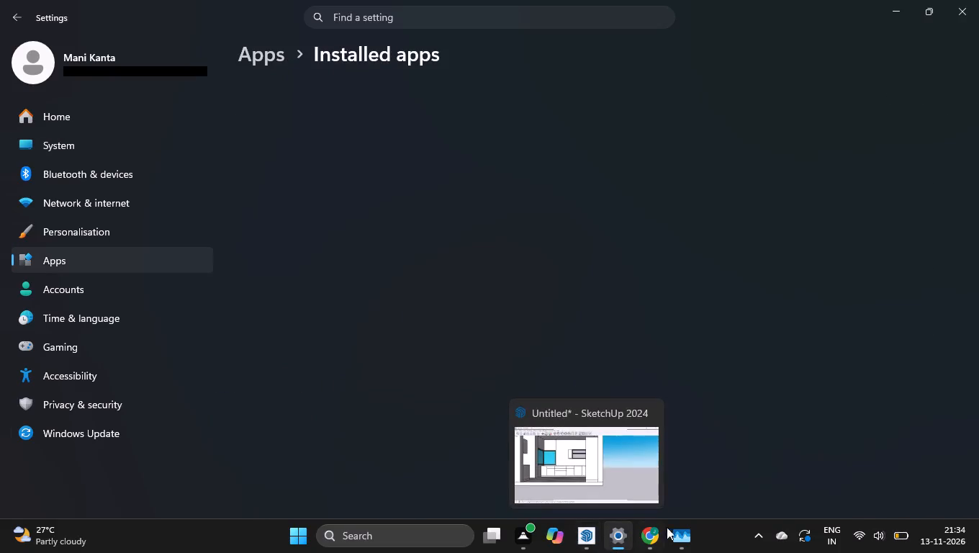
# Switch to Task Manager's Performance view.
pyautogui.click(682, 531)
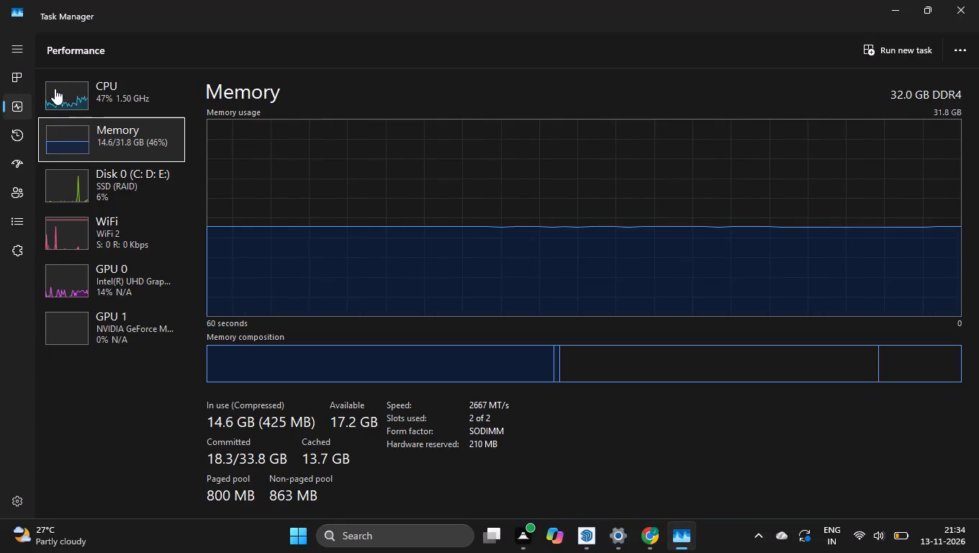
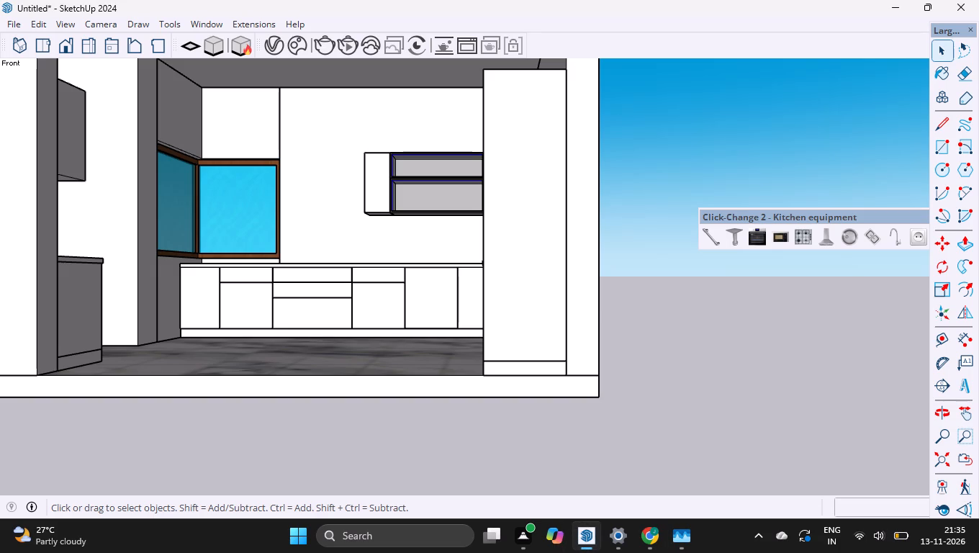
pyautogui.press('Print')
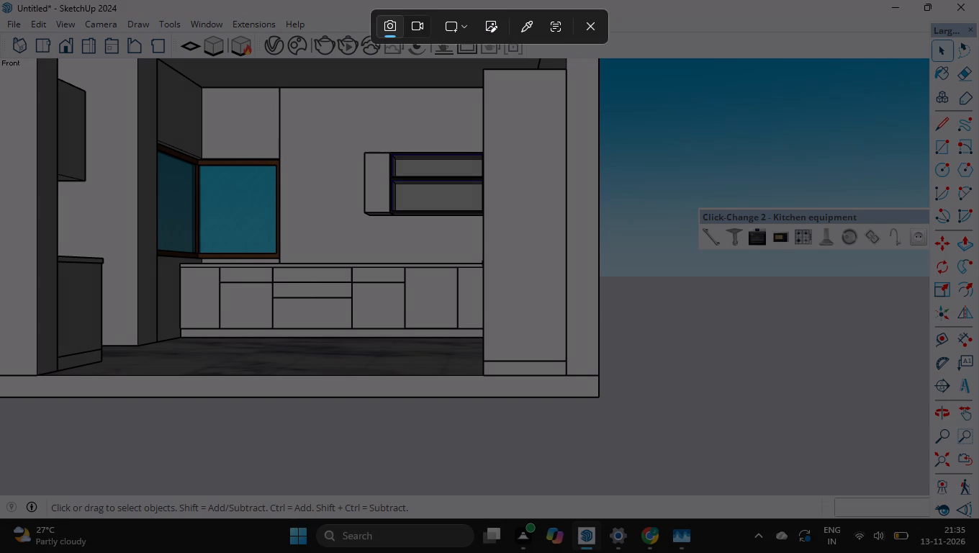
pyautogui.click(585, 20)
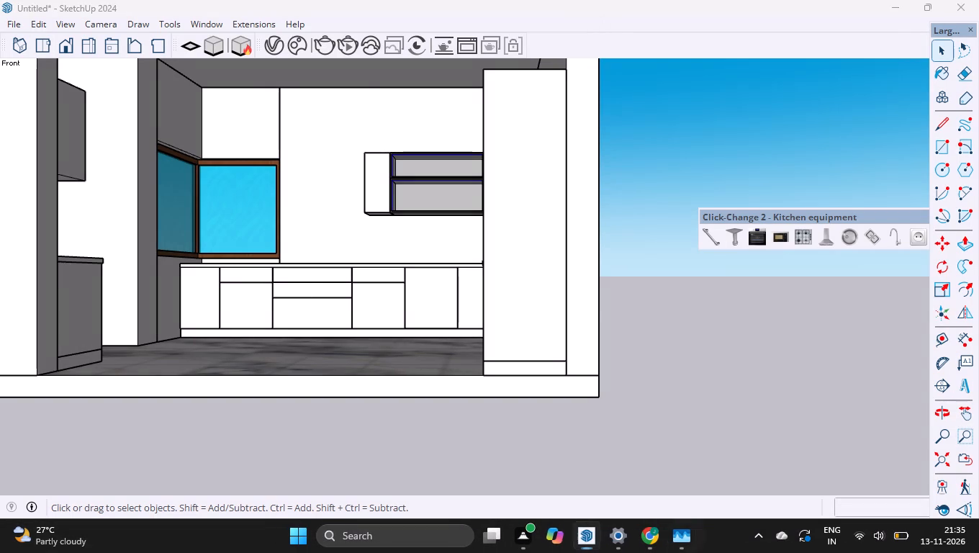
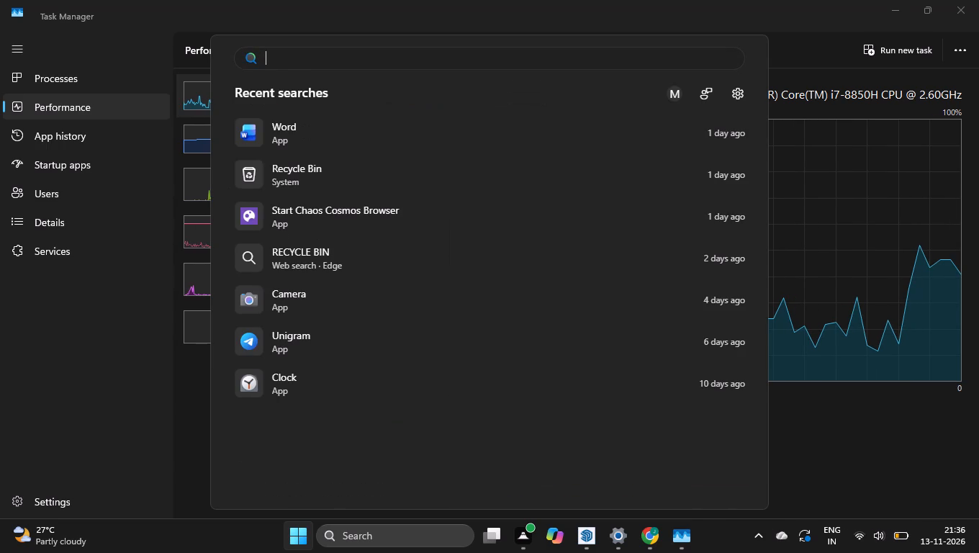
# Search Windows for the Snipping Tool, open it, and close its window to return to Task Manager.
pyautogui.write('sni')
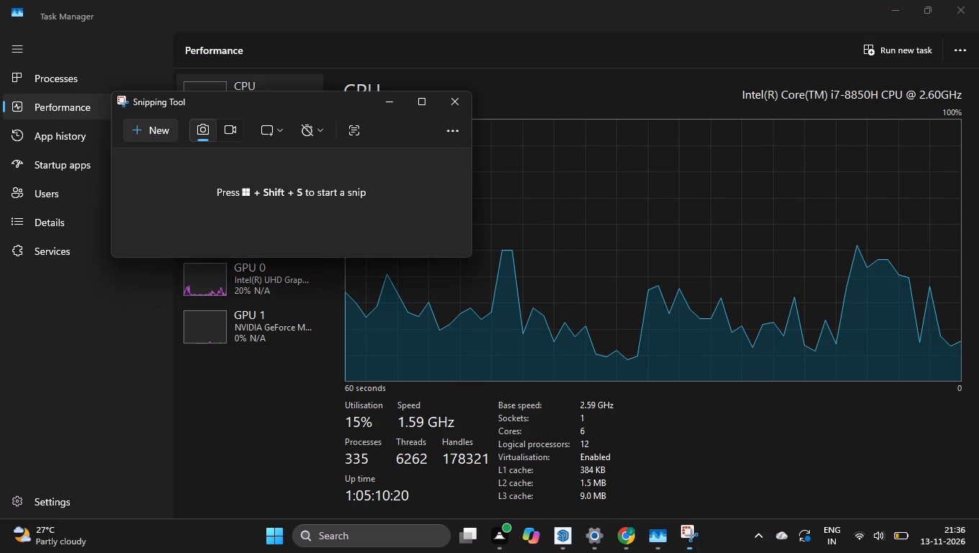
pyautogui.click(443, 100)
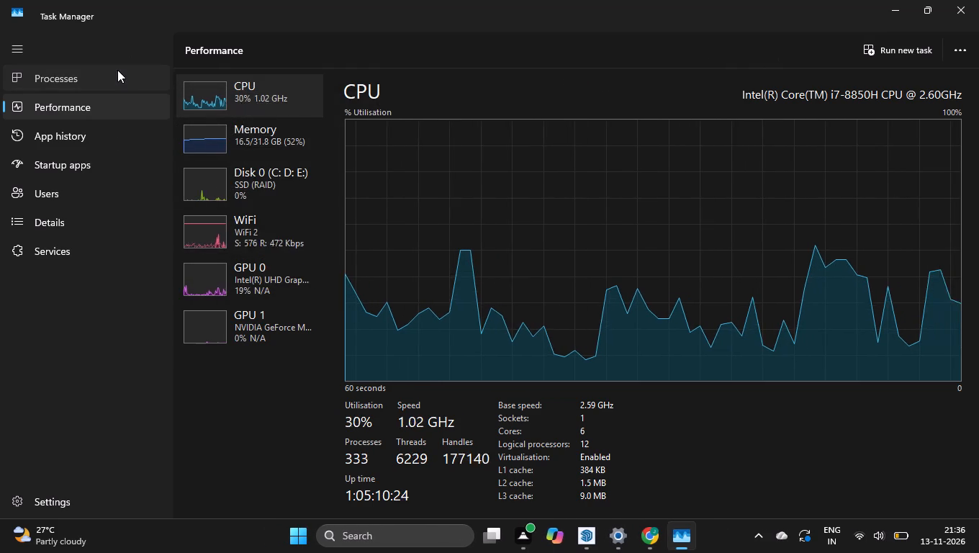
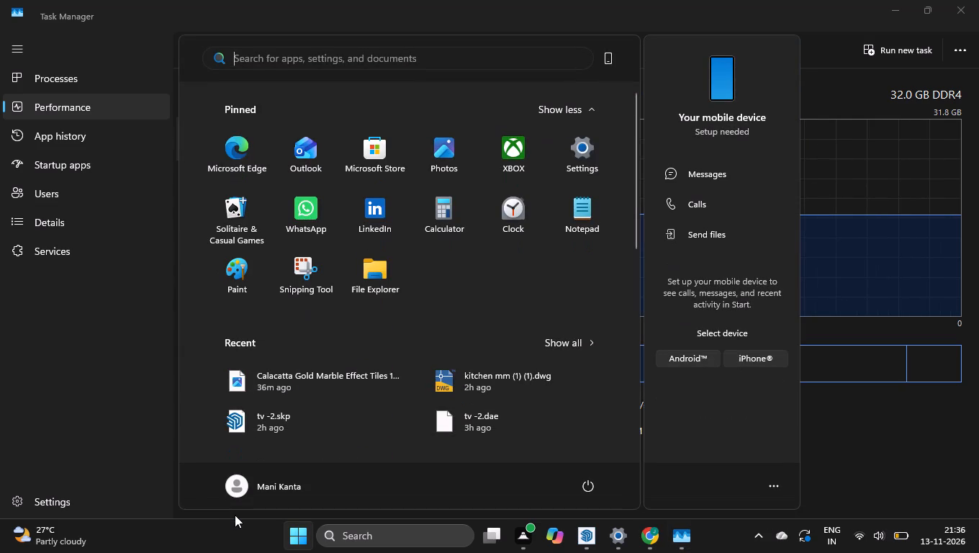
# Search Windows for the Snipping Tool, open it and start a new snip over Task Manager's Memory performance page.
pyautogui.write('snipp')
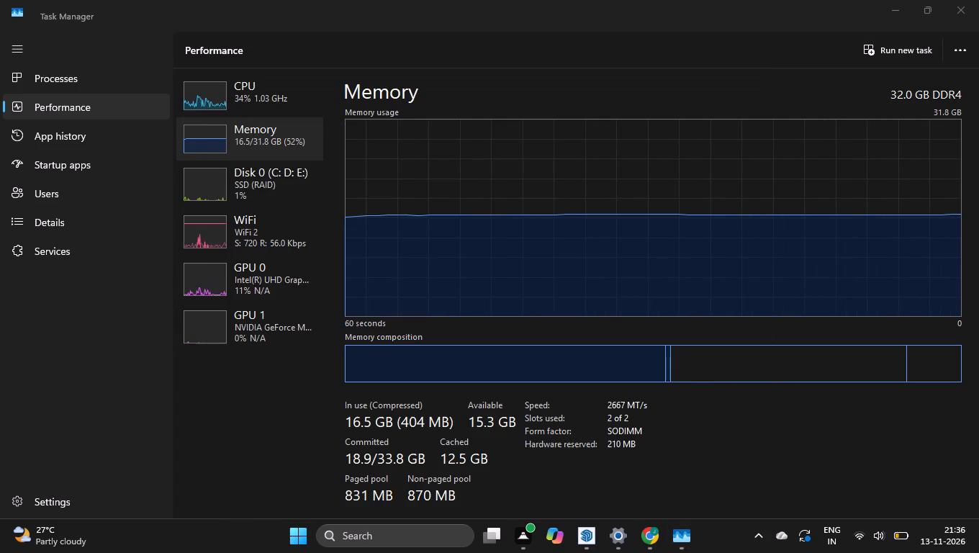
pyautogui.click(166, 138)
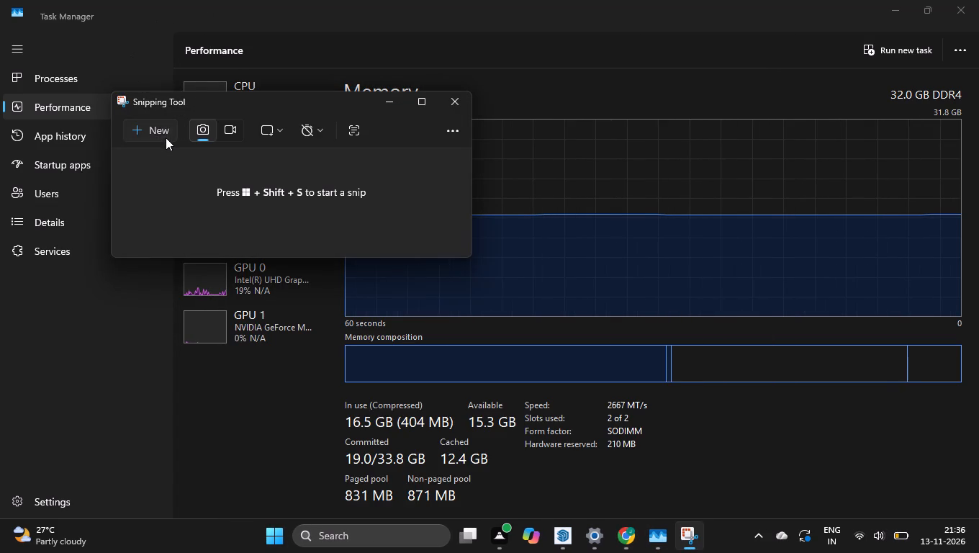
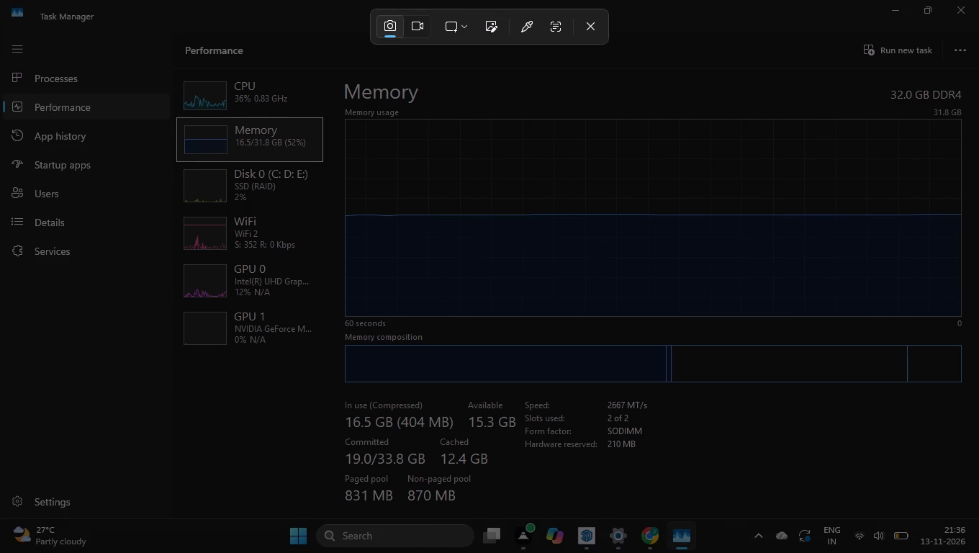
# Capture the whole screen showing Task Manager's Memory performance page as a rectangular snip.
pyautogui.moveTo(4, 6); pyautogui.dragTo(565, 255)
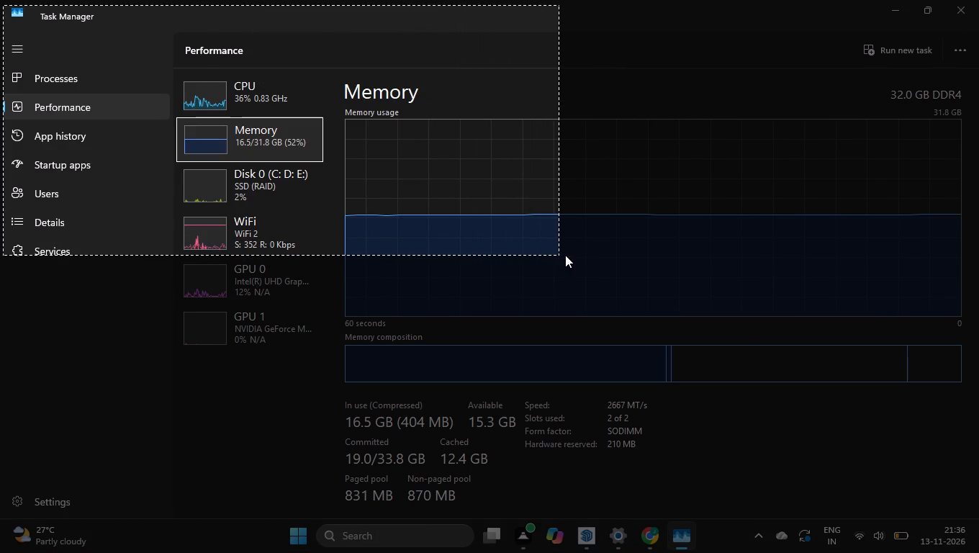
pyautogui.moveTo(565, 255); pyautogui.dragTo(790, 432)
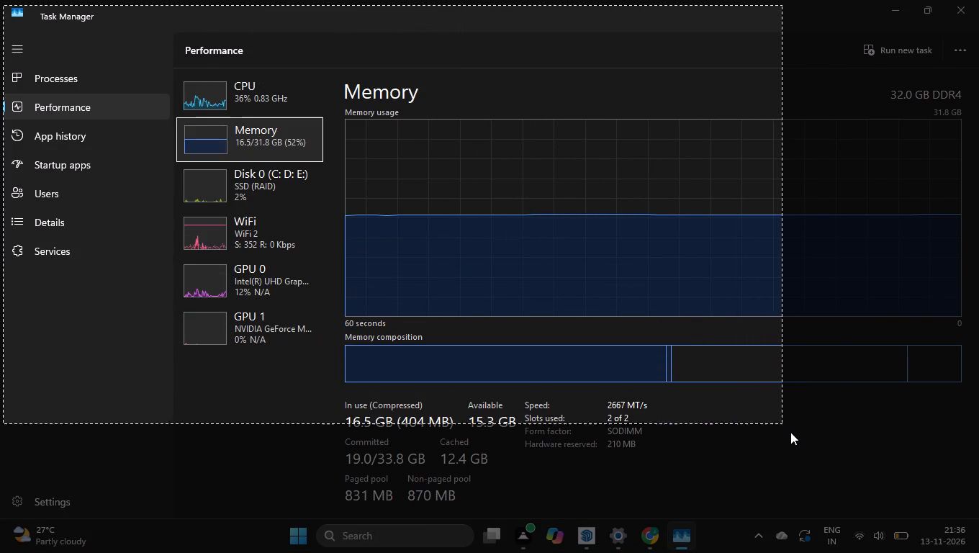
pyautogui.moveTo(790, 432); pyautogui.dragTo(978, 552)
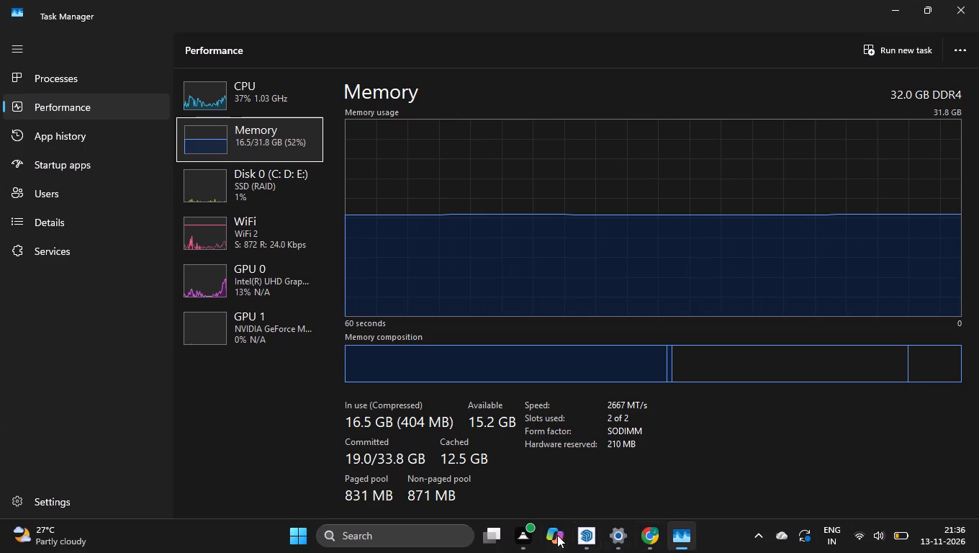
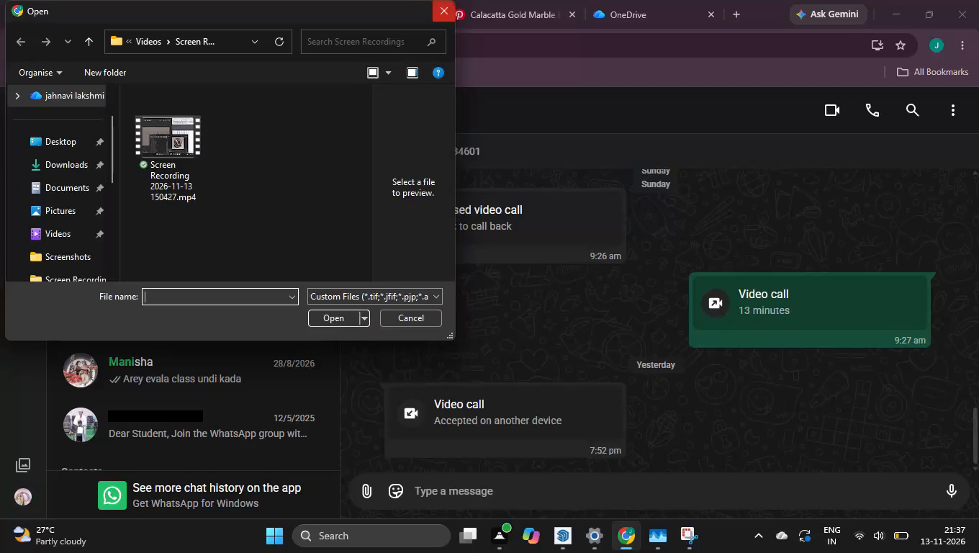
# Choose Screenshot 2026-11-13 213655.png from the Screenshots folder in Pictures as the attachment for the WhatsApp chat.
pyautogui.click(83, 212)
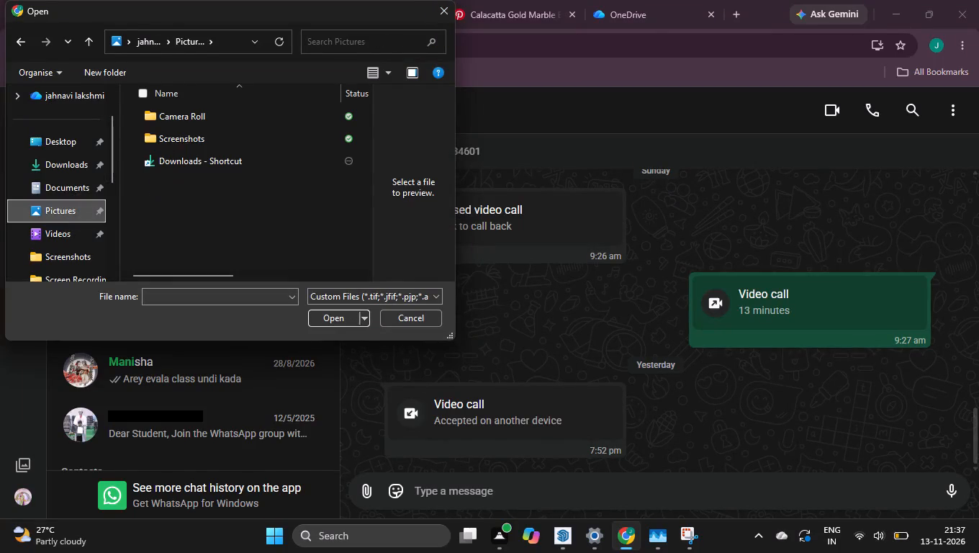
pyautogui.doubleClick(256, 134)
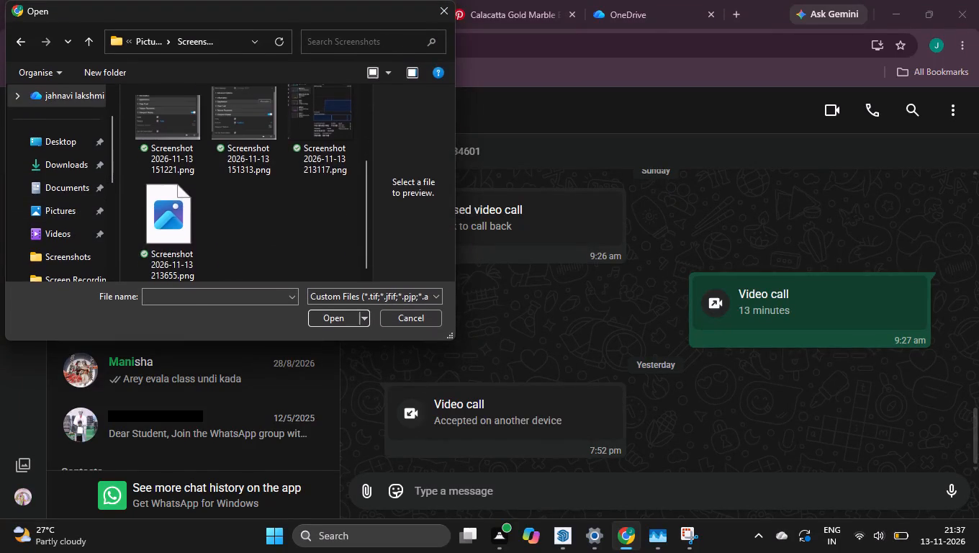
pyautogui.click(172, 245)
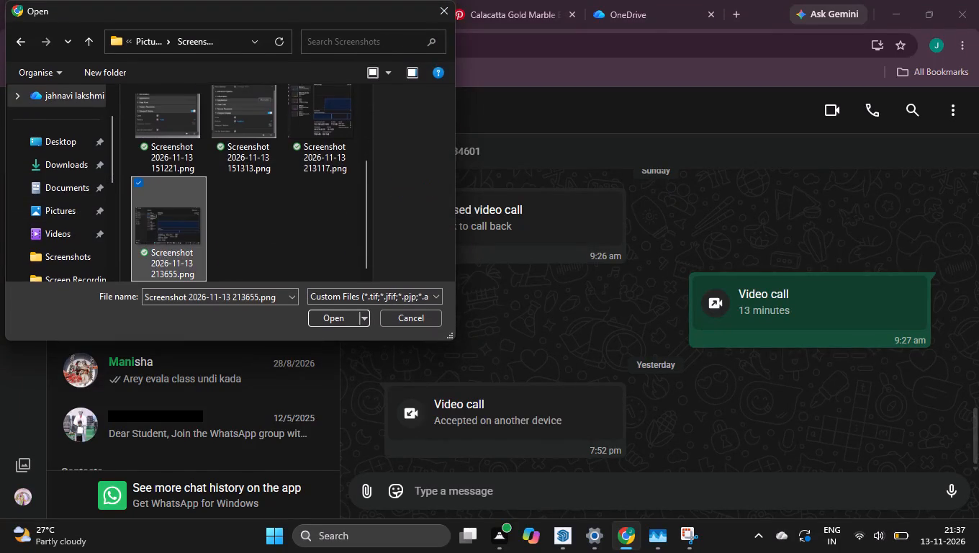
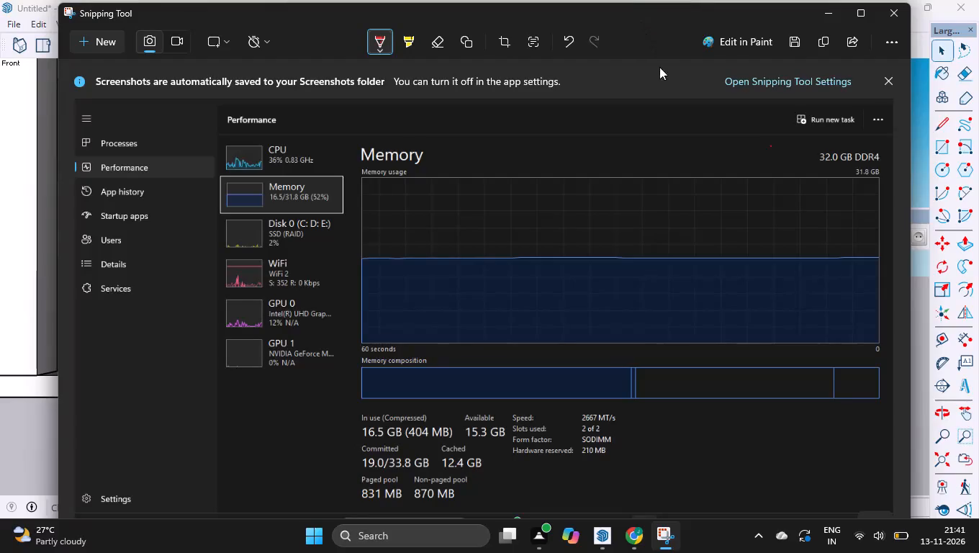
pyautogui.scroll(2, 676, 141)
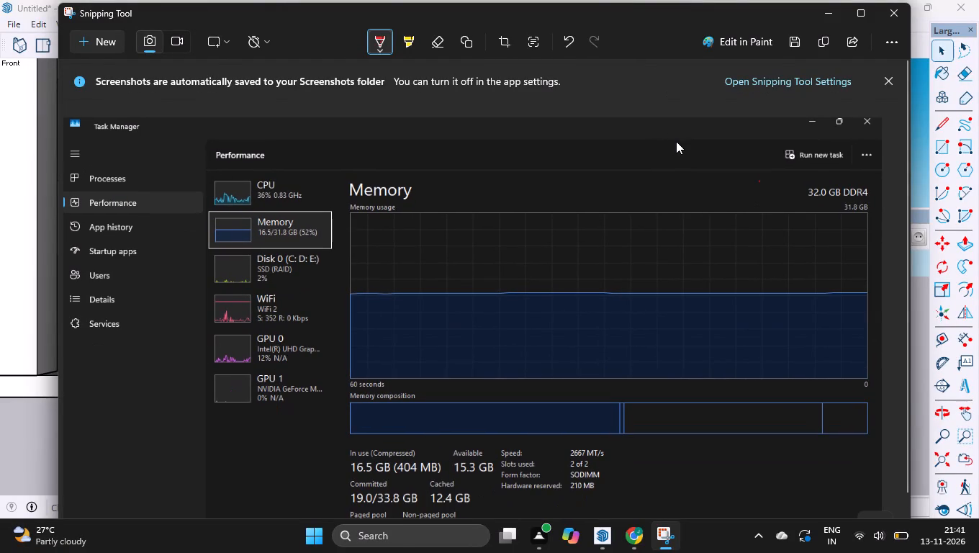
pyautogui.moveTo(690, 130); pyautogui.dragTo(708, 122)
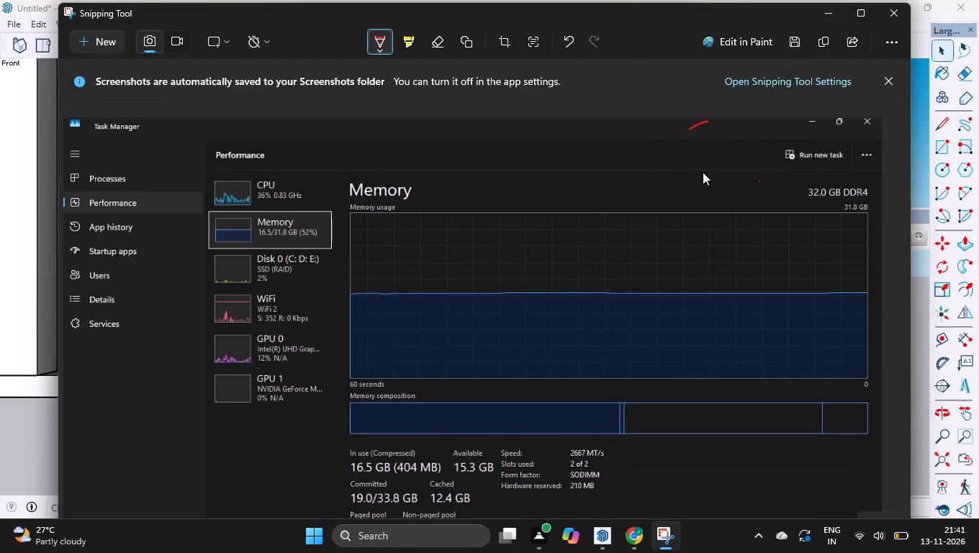
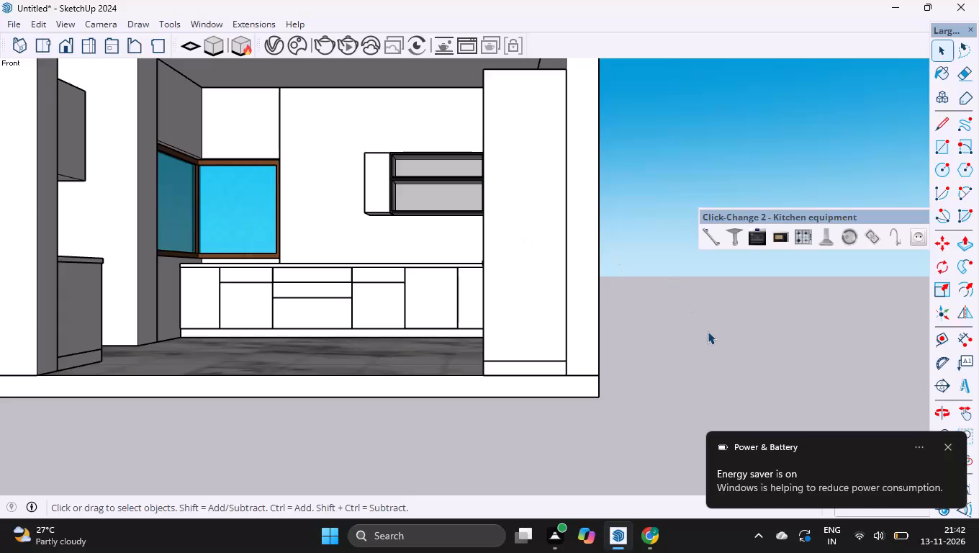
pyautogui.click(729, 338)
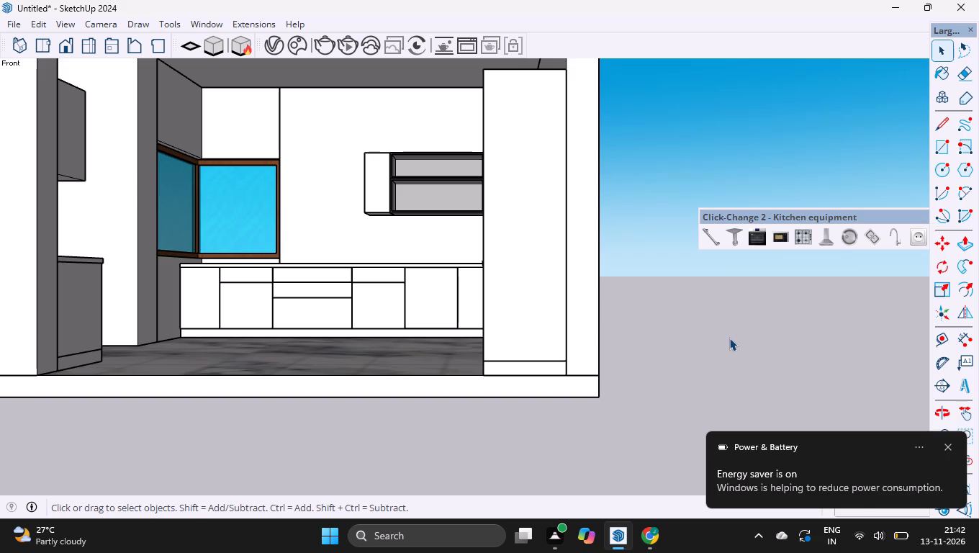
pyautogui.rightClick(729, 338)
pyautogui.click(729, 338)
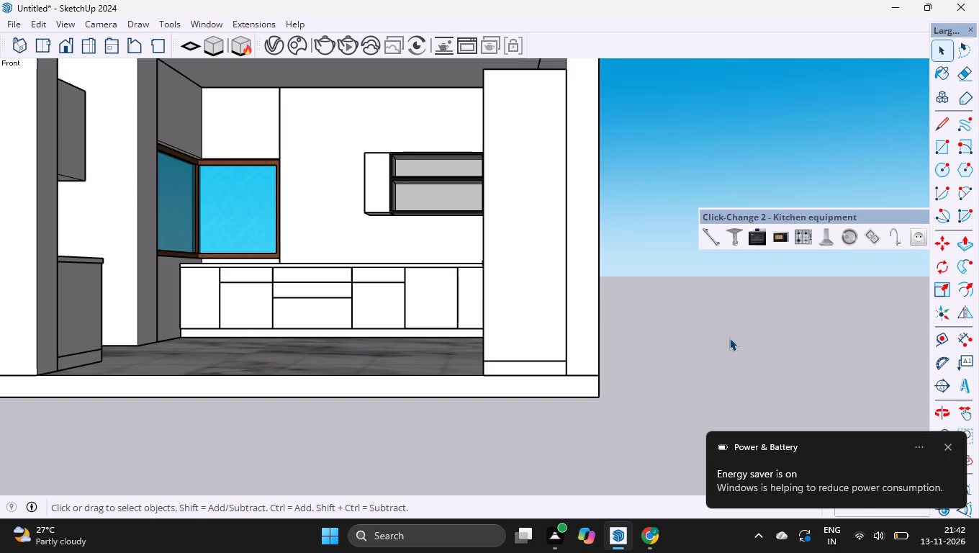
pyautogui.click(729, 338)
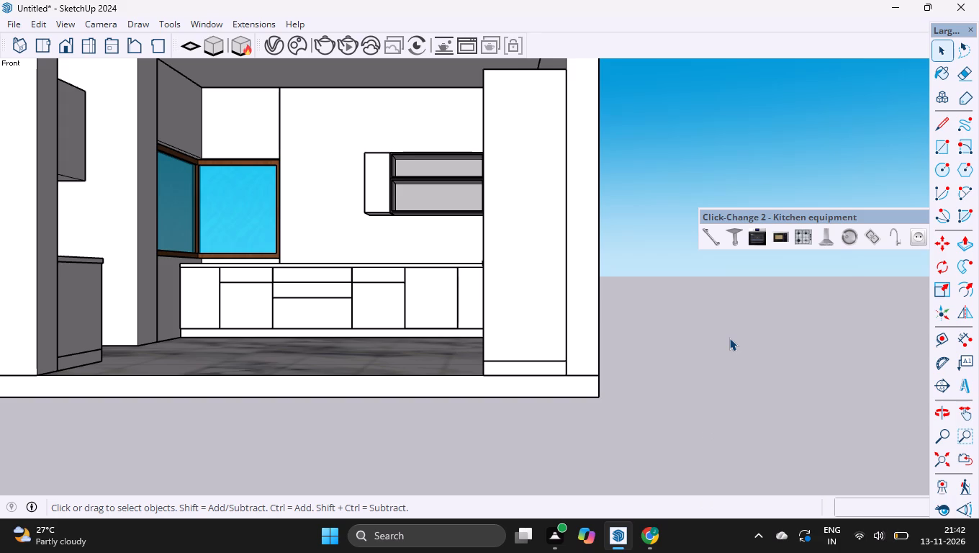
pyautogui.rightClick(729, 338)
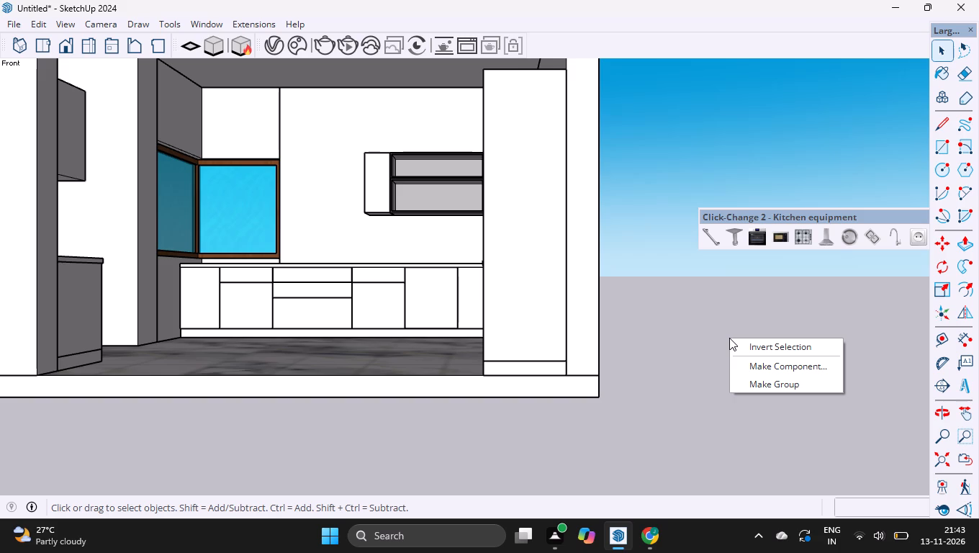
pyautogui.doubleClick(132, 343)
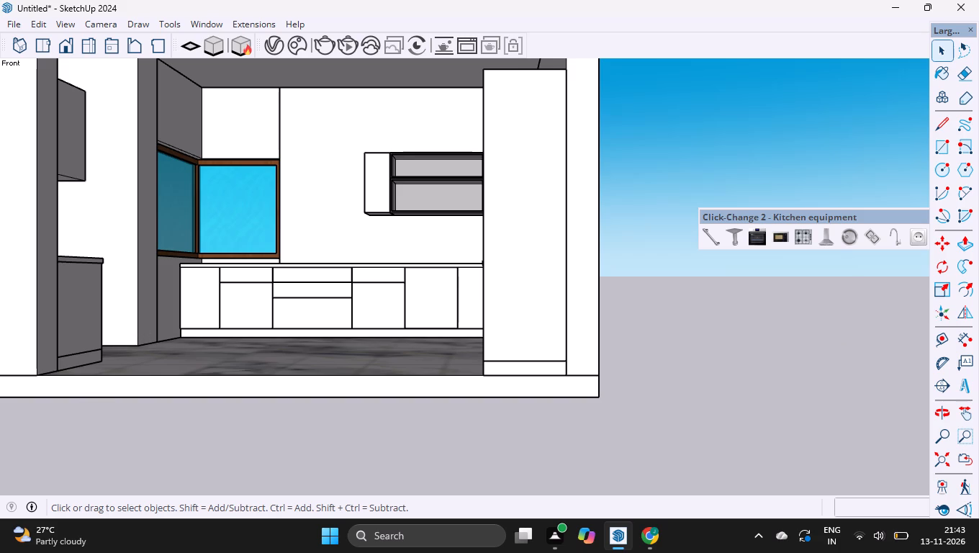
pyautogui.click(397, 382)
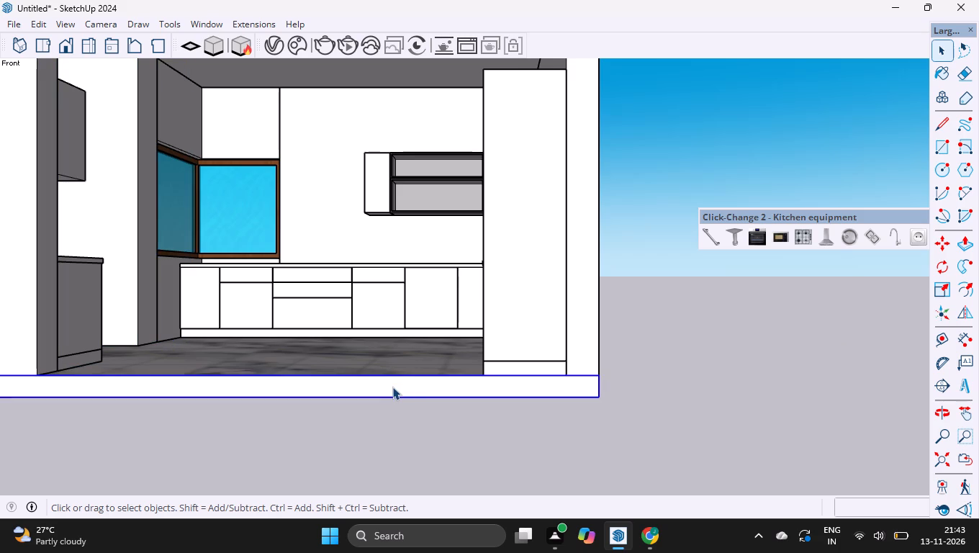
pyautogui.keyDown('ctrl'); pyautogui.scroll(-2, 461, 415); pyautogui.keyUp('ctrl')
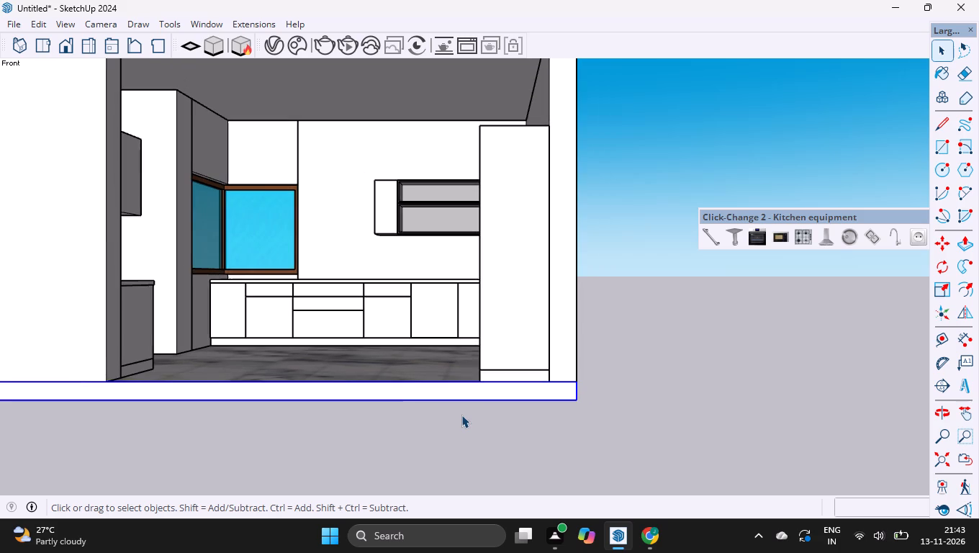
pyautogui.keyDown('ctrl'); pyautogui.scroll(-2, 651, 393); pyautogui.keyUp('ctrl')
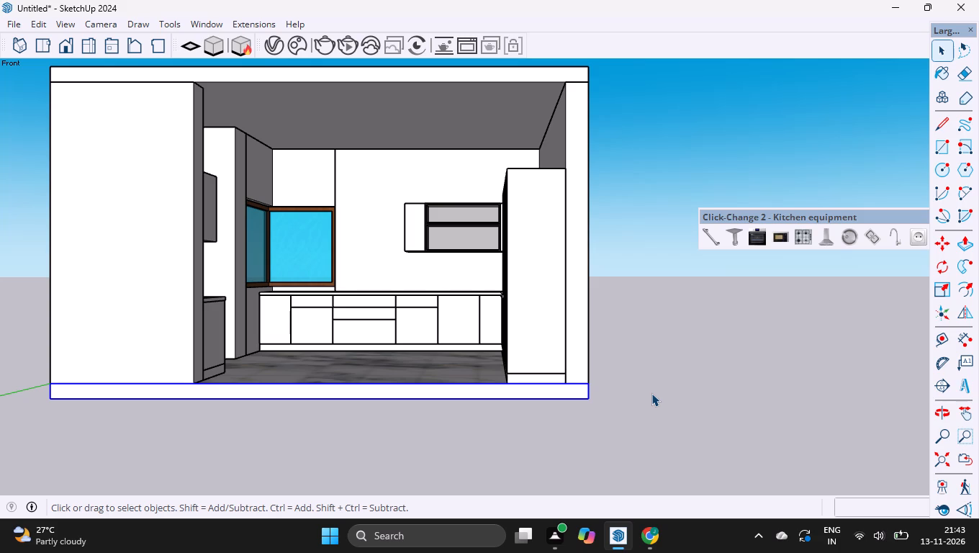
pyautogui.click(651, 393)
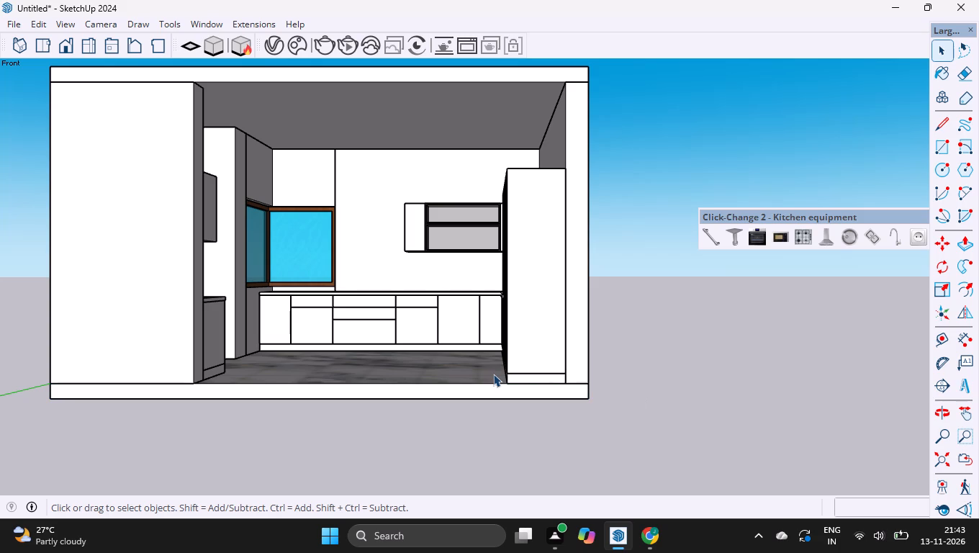
# Examine the kitchen model from several angles, including the tall units, wall cabinets, base cabinets and window corner.
pyautogui.press('o')
pyautogui.moveTo(376, 351); pyautogui.dragTo(561, 404)
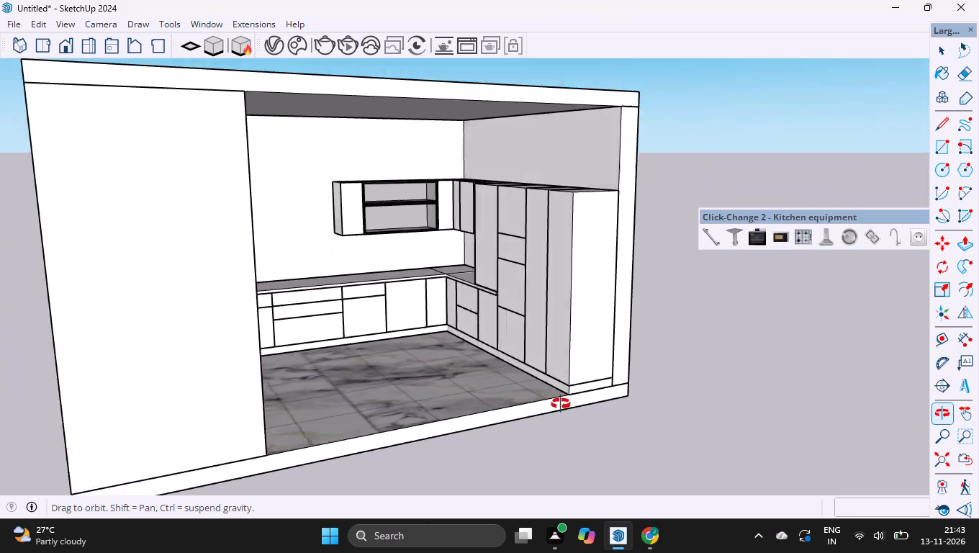
pyautogui.moveTo(561, 404); pyautogui.dragTo(573, 400)
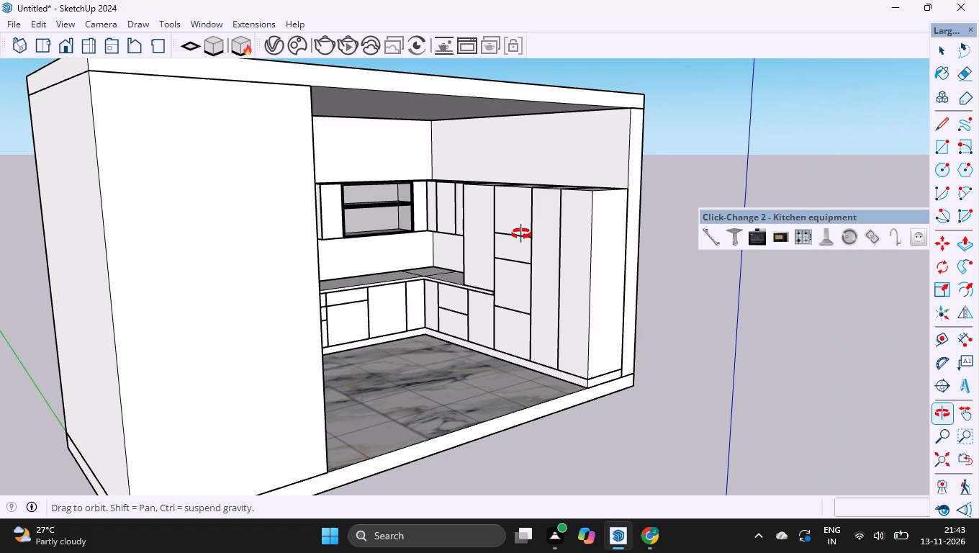
pyautogui.keyDown('ctrl'); pyautogui.scroll(6, 521, 234); pyautogui.keyUp('ctrl')
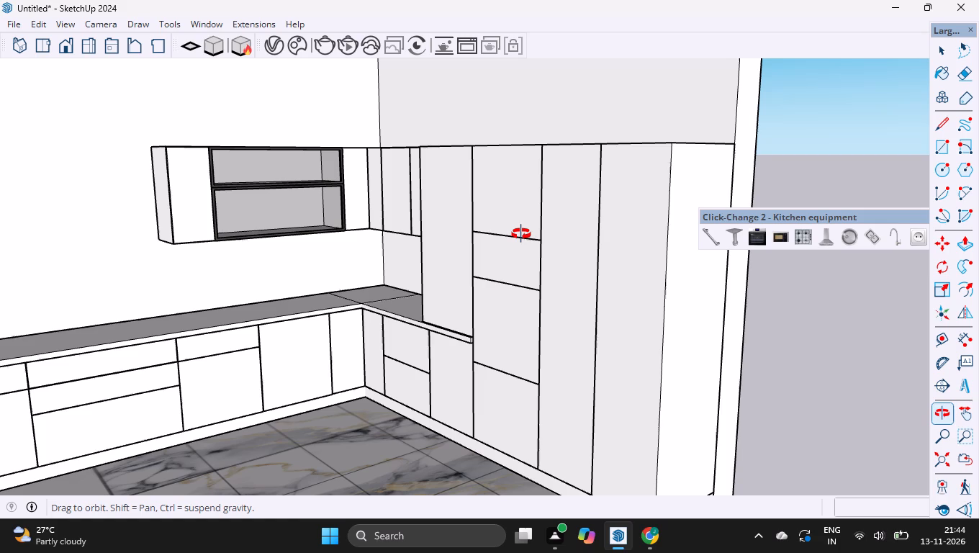
pyautogui.moveTo(543, 237); pyautogui.dragTo(466, 258)
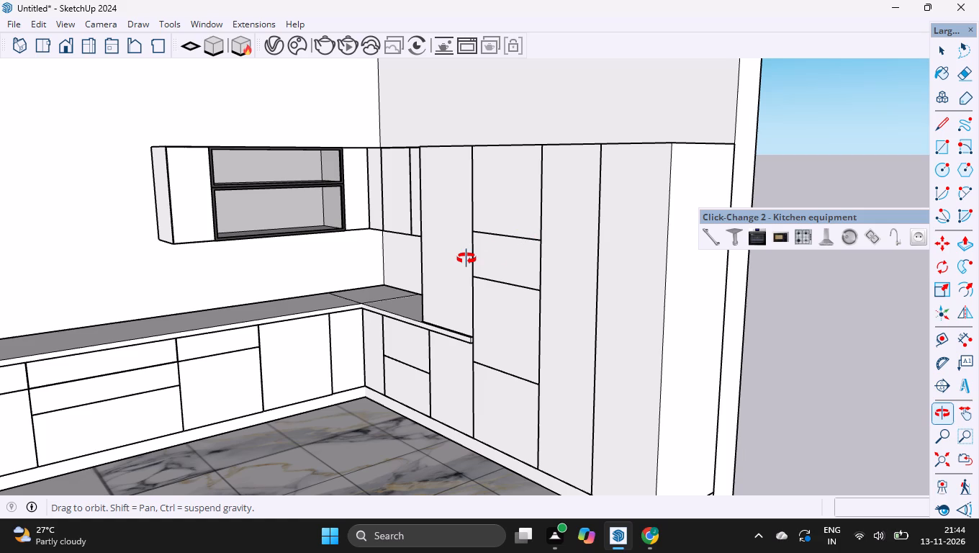
pyautogui.keyDown('ctrl'); pyautogui.scroll(-7, 466, 258); pyautogui.keyUp('ctrl')
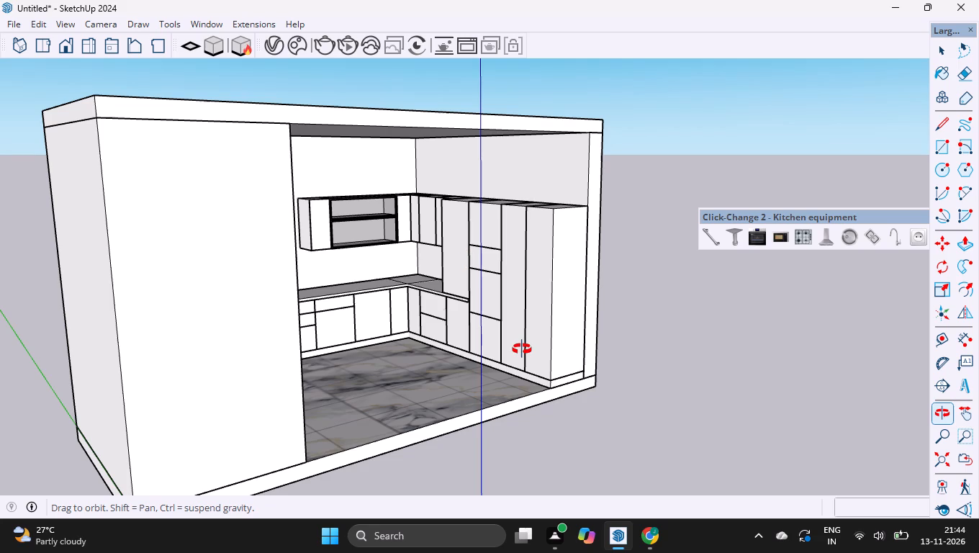
pyautogui.moveTo(644, 347); pyautogui.dragTo(500, 425)
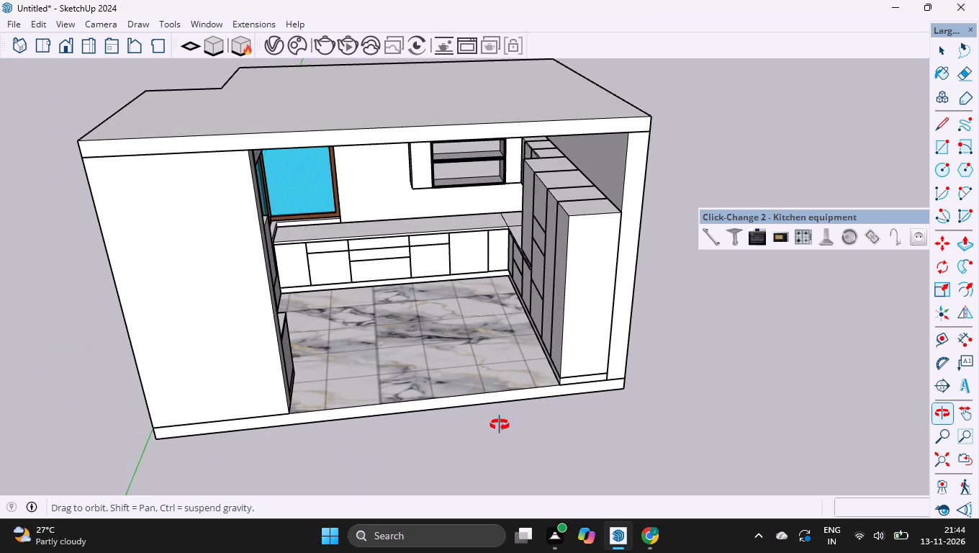
pyautogui.moveTo(425, 396); pyautogui.dragTo(311, 407)
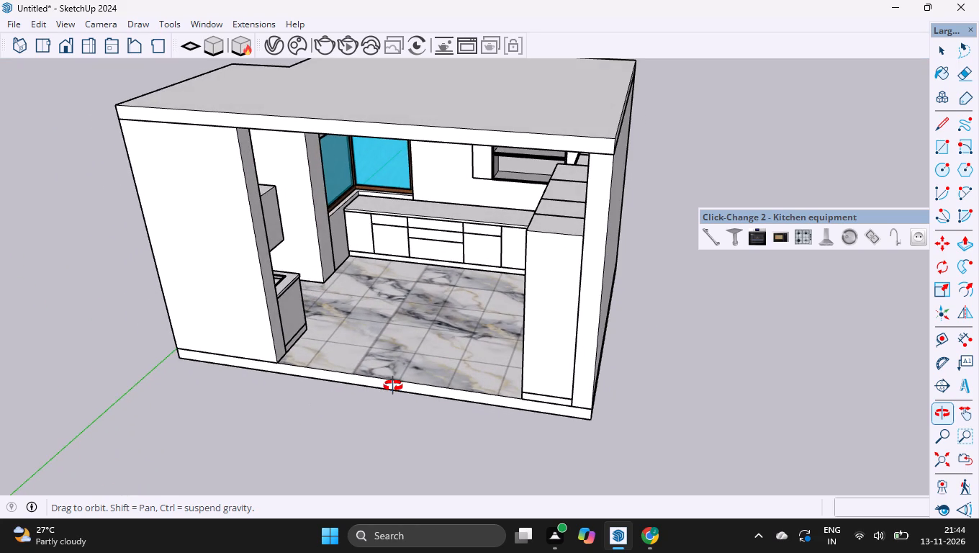
pyautogui.keyDown('ctrl'); pyautogui.scroll(-4, 393, 386); pyautogui.keyUp('ctrl')
pyautogui.keyDown('ctrl'); pyautogui.scroll(3, 360, 319); pyautogui.keyUp('ctrl')
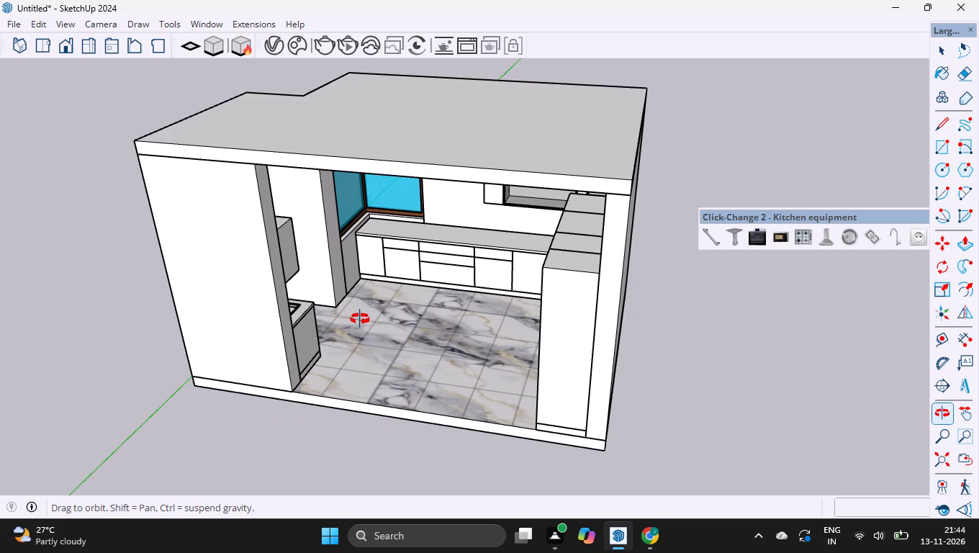
pyautogui.moveTo(360, 319); pyautogui.dragTo(407, 318)
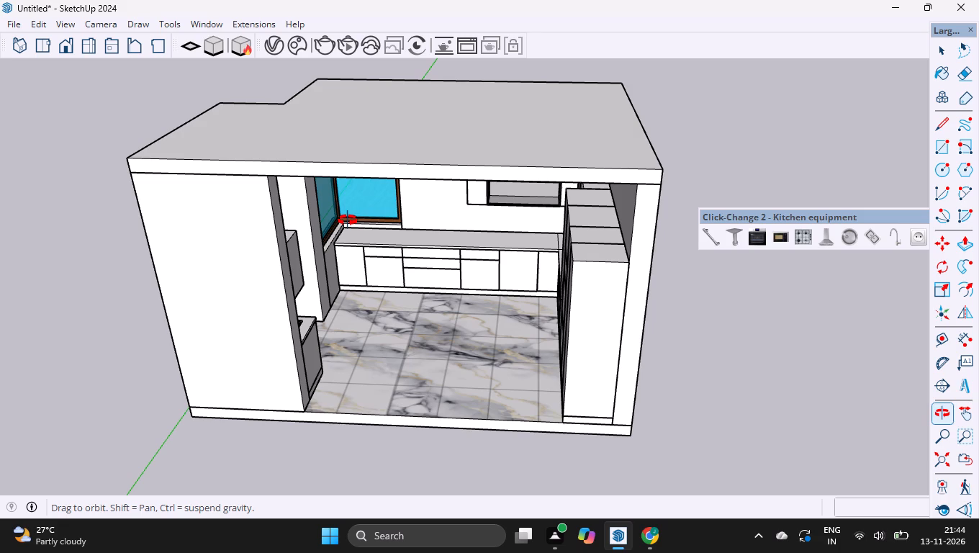
pyautogui.click(333, 79)
pyautogui.moveTo(299, 97); pyautogui.dragTo(317, 99)
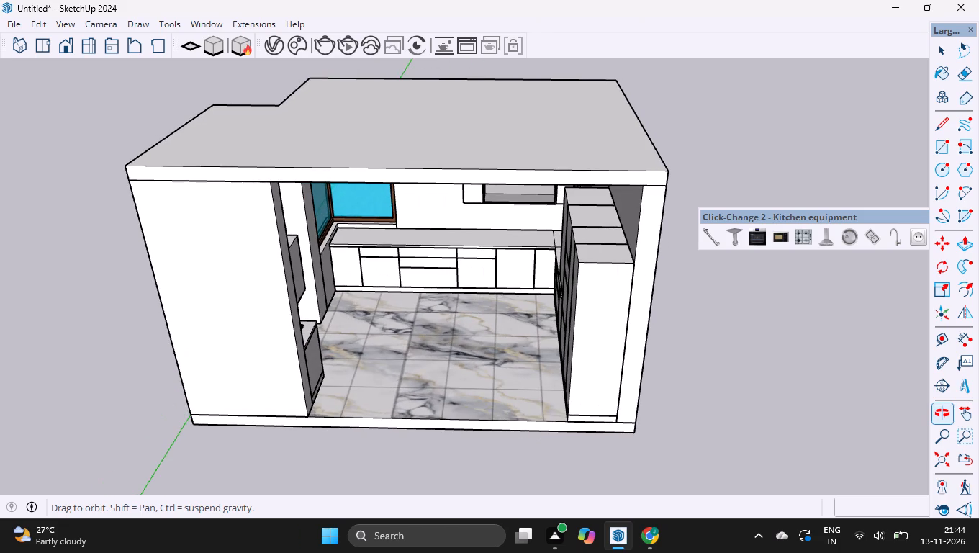
pyautogui.press('space')
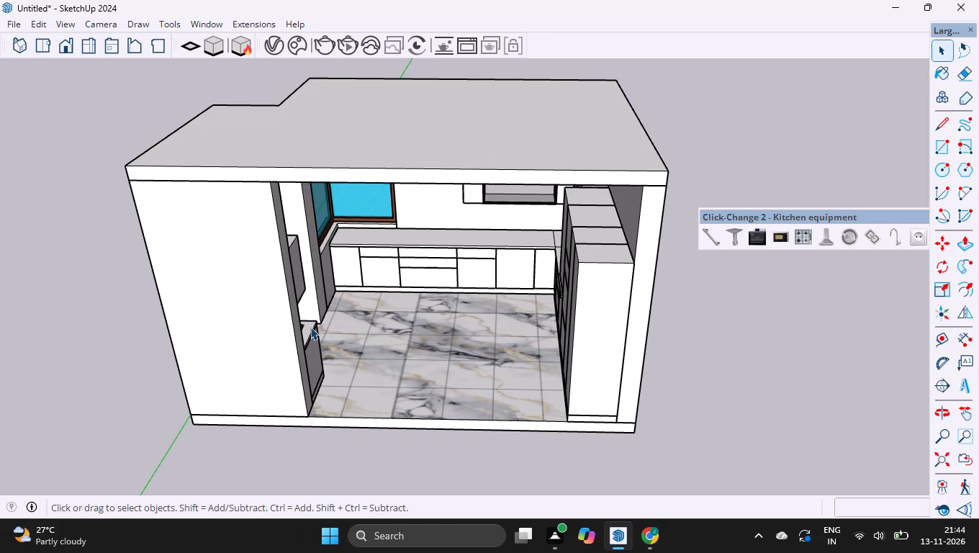
pyautogui.keyDown('ctrl'); pyautogui.scroll(-4, 310, 327); pyautogui.keyUp('ctrl')
pyautogui.press('o')
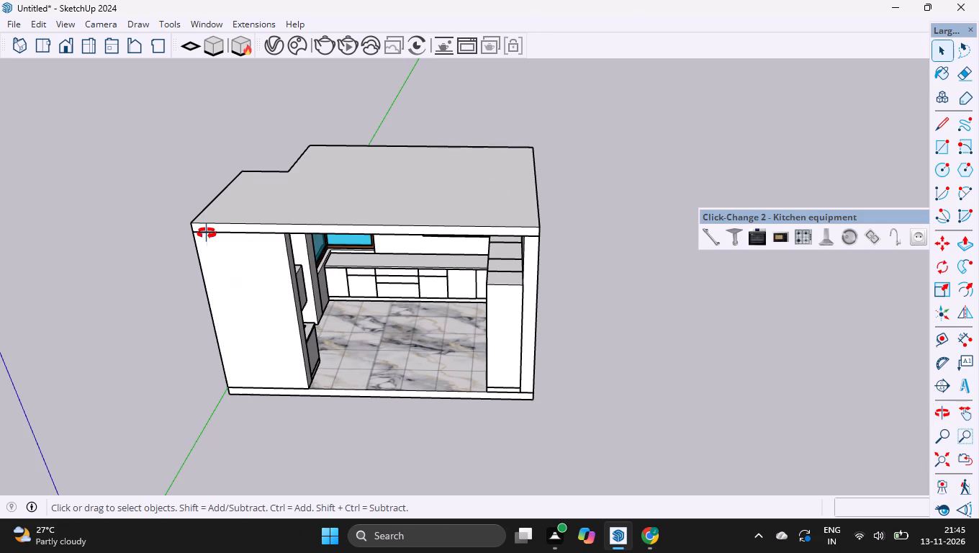
pyautogui.moveTo(207, 233); pyautogui.dragTo(299, 181)
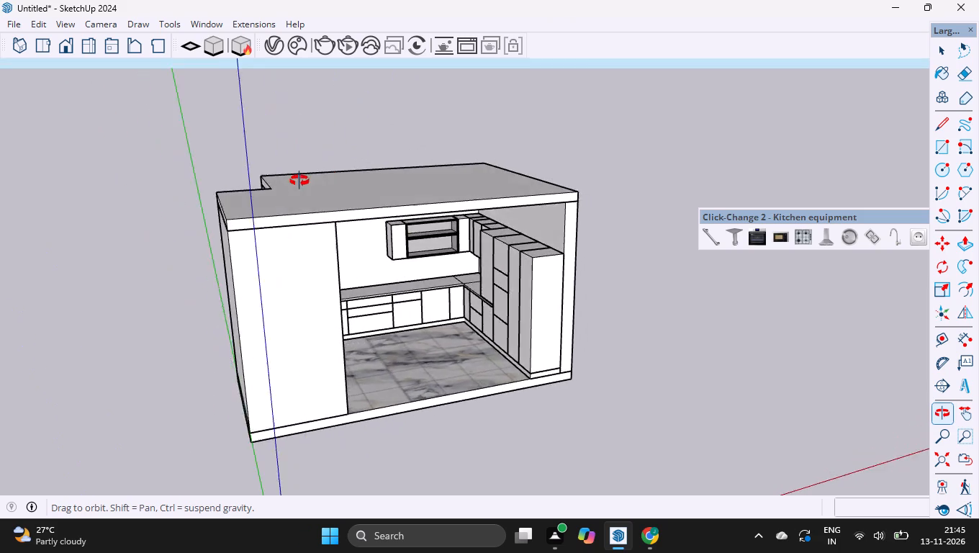
pyautogui.moveTo(299, 181); pyautogui.dragTo(258, 193)
pyautogui.moveTo(276, 250); pyautogui.dragTo(159, 219)
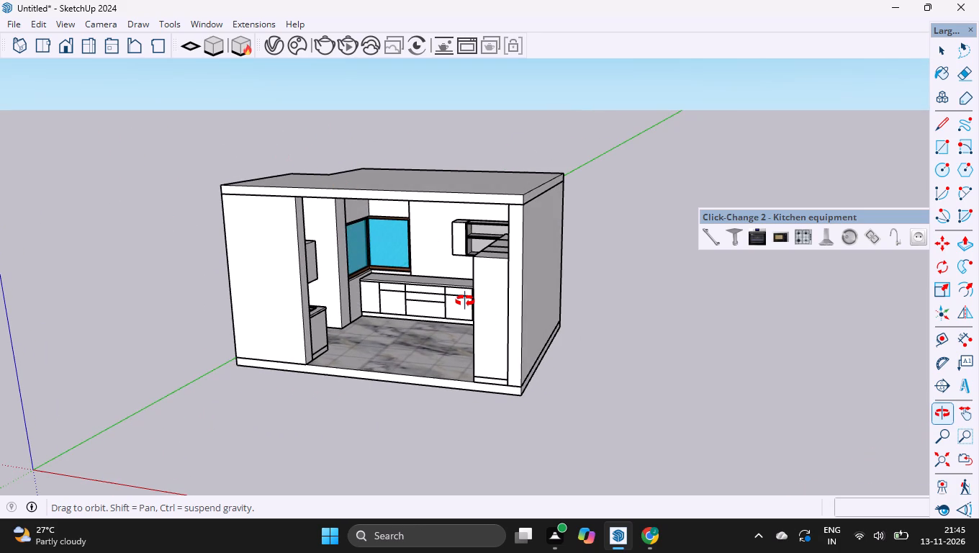
pyautogui.keyDown('ctrl'); pyautogui.scroll(3, 465, 301); pyautogui.keyUp('ctrl')
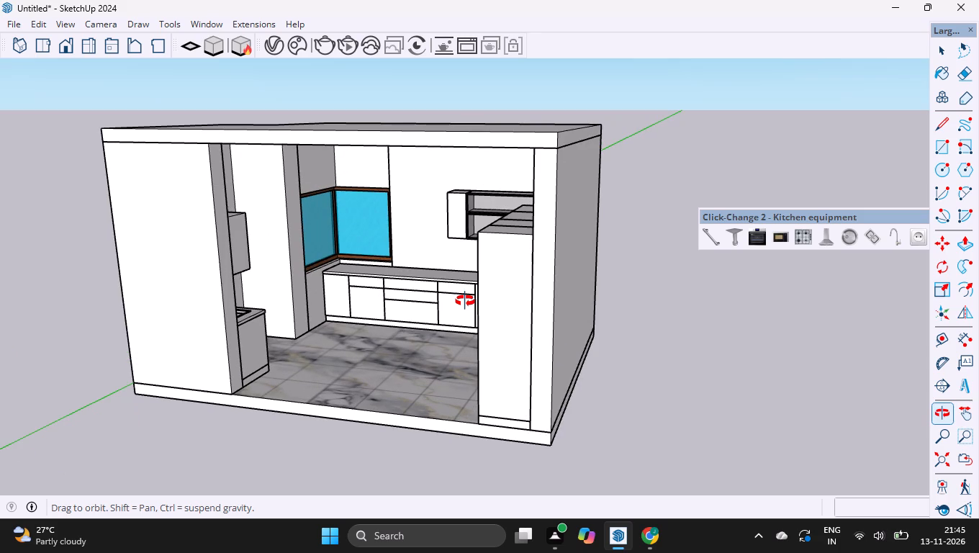
pyautogui.press('space')
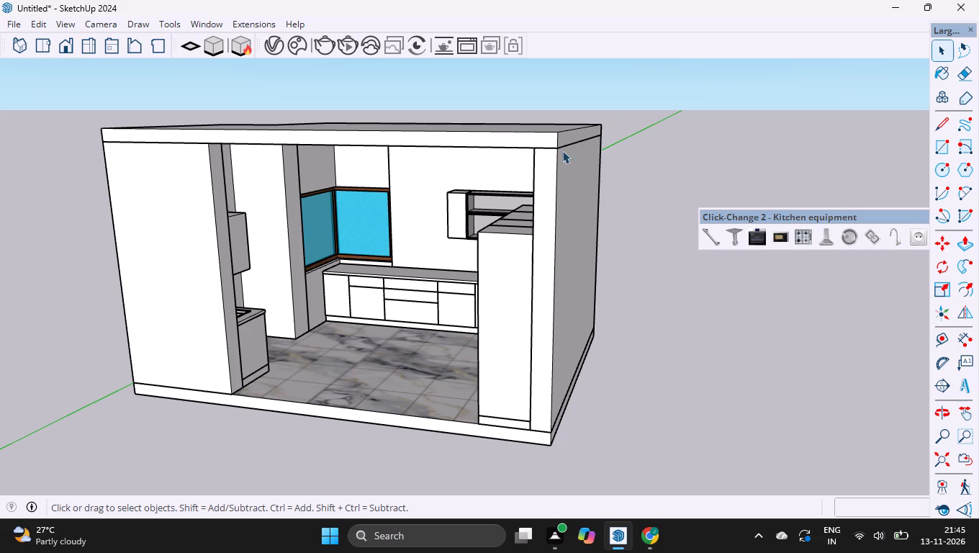
# Open the tall unit's upper compartment group and offset its front face outline inward by 3 mm.
pyautogui.keyDown('ctrl'); pyautogui.scroll(3, 486, 174); pyautogui.keyUp('ctrl')
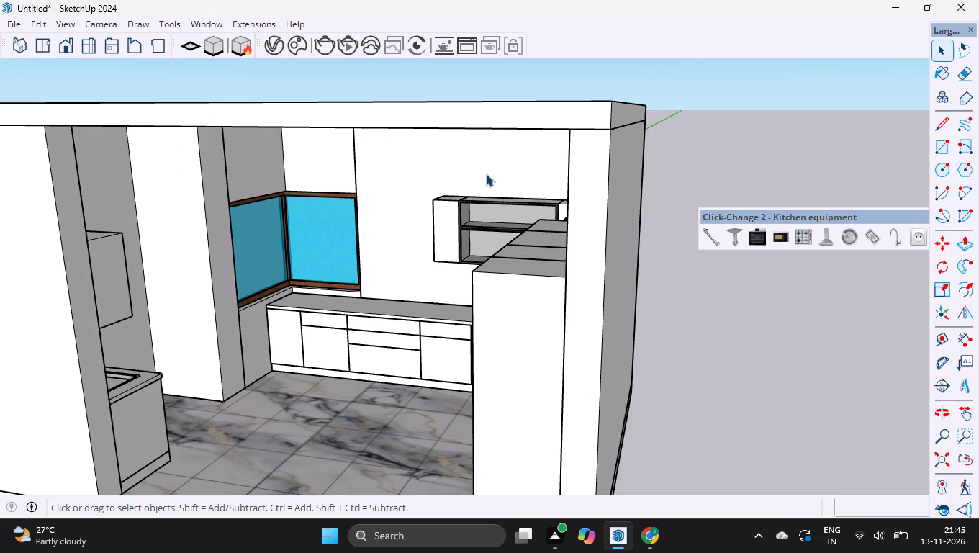
pyautogui.press('o')
pyautogui.moveTo(449, 212); pyautogui.dragTo(579, 223)
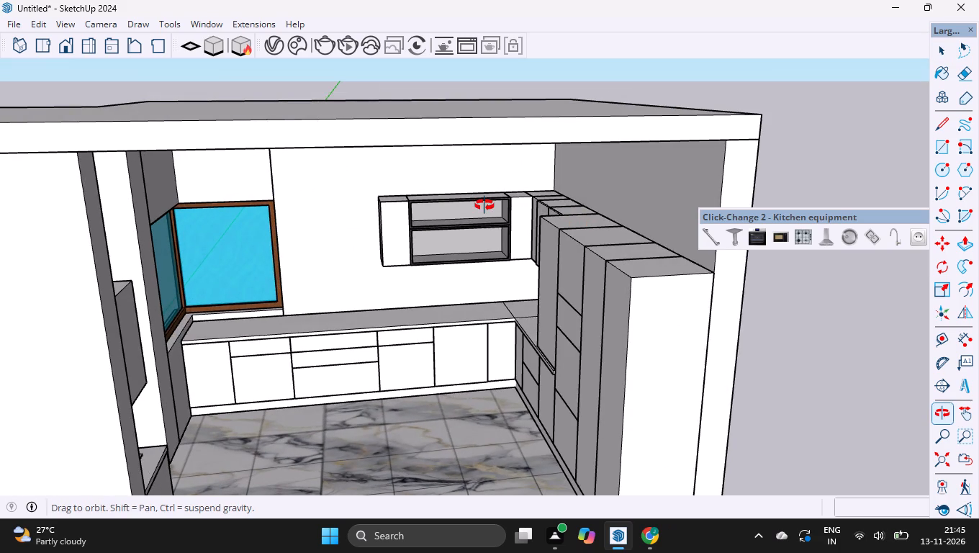
pyautogui.keyDown('ctrl'); pyautogui.scroll(4, 484, 205); pyautogui.keyUp('ctrl')
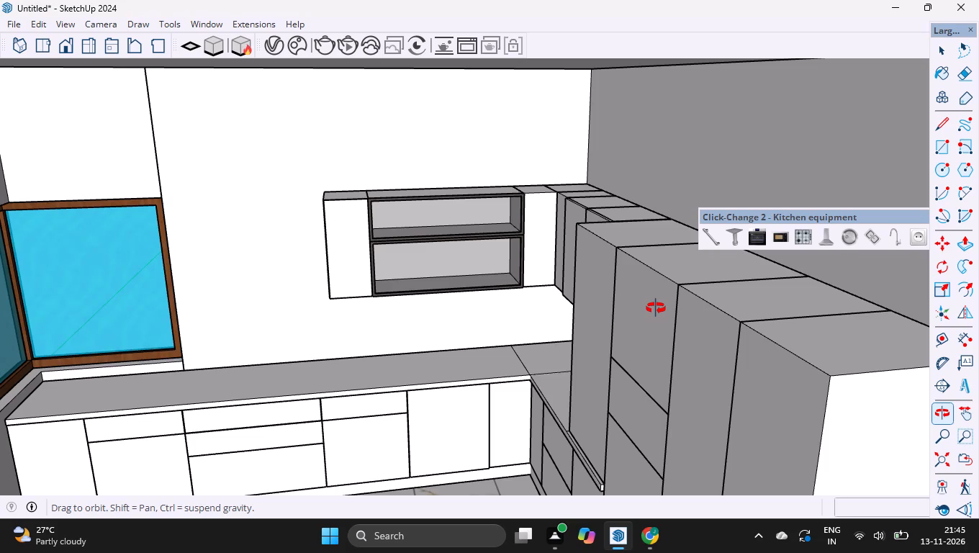
pyautogui.press('space')
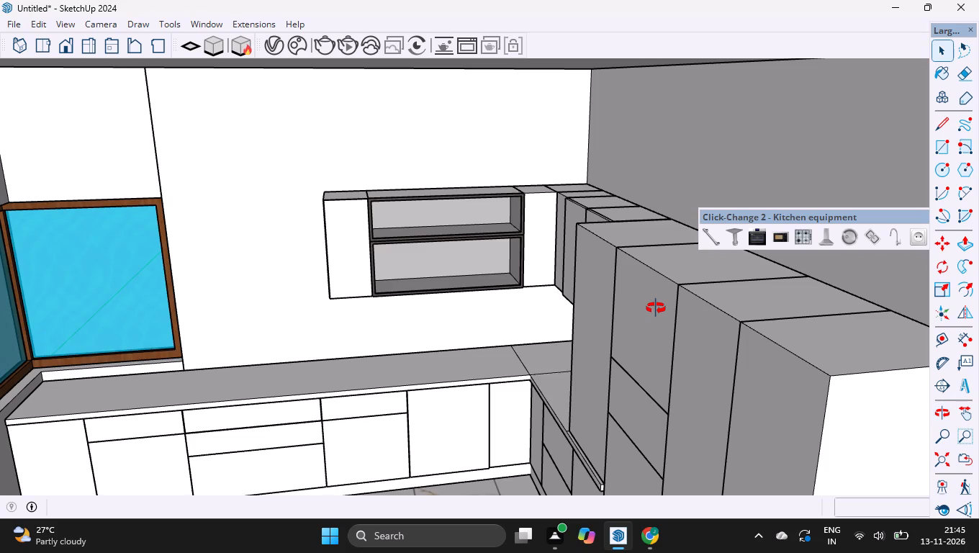
pyautogui.doubleClick(634, 300)
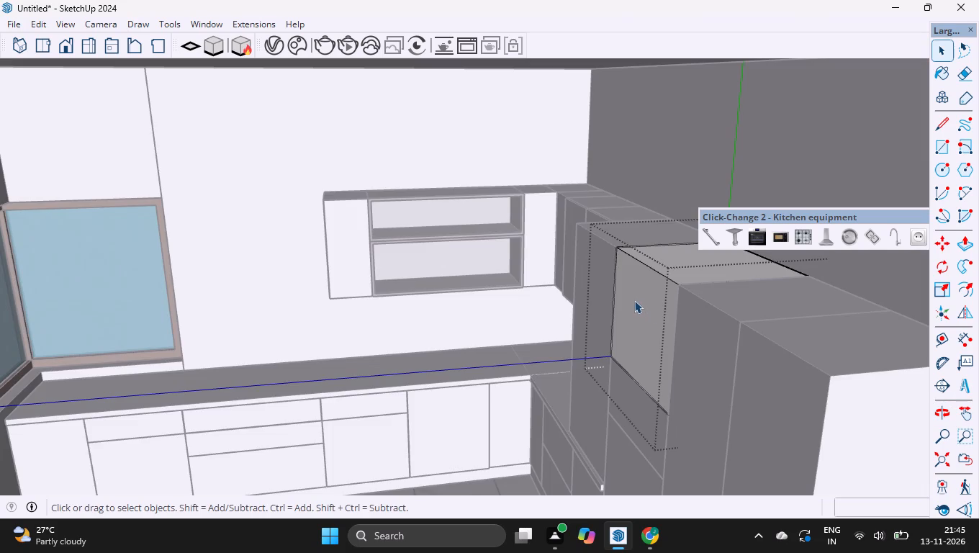
pyautogui.press('f')
pyautogui.click(651, 284)
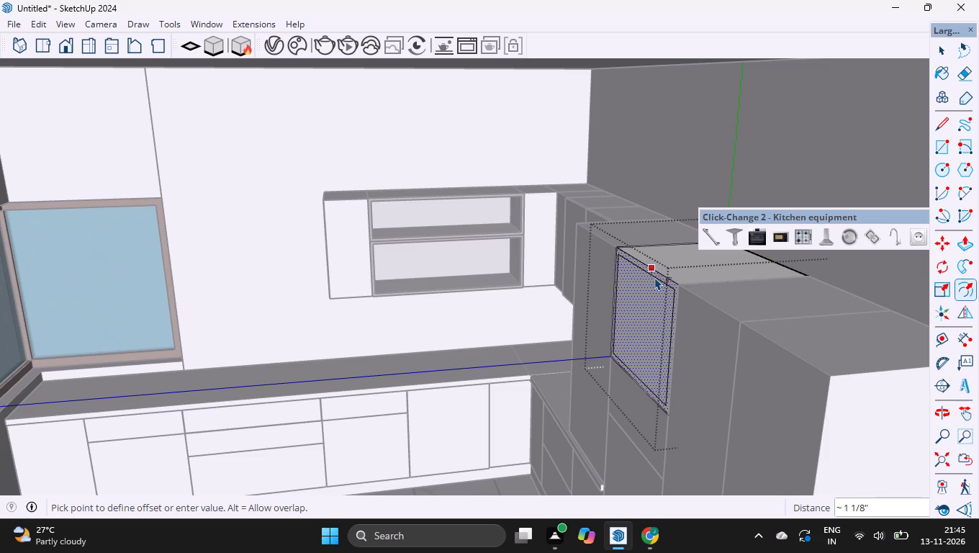
pyautogui.write('3mm')
pyautogui.press('Return')
# Push/Pull the inset front face of the tall unit's upper compartment outward 18 mm to form a shutter.
pyautogui.press('p')
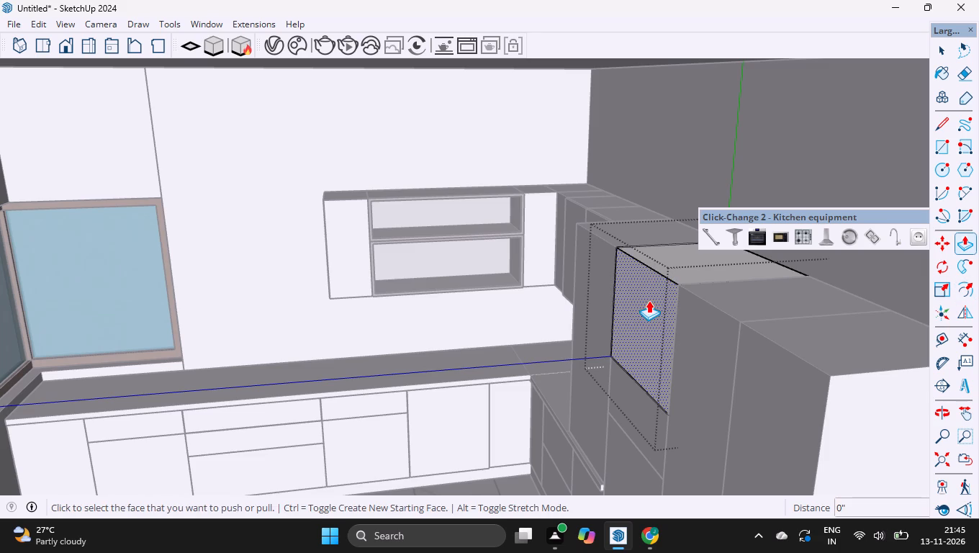
pyautogui.click(647, 305)
pyautogui.write('18mm')
pyautogui.press('Return')
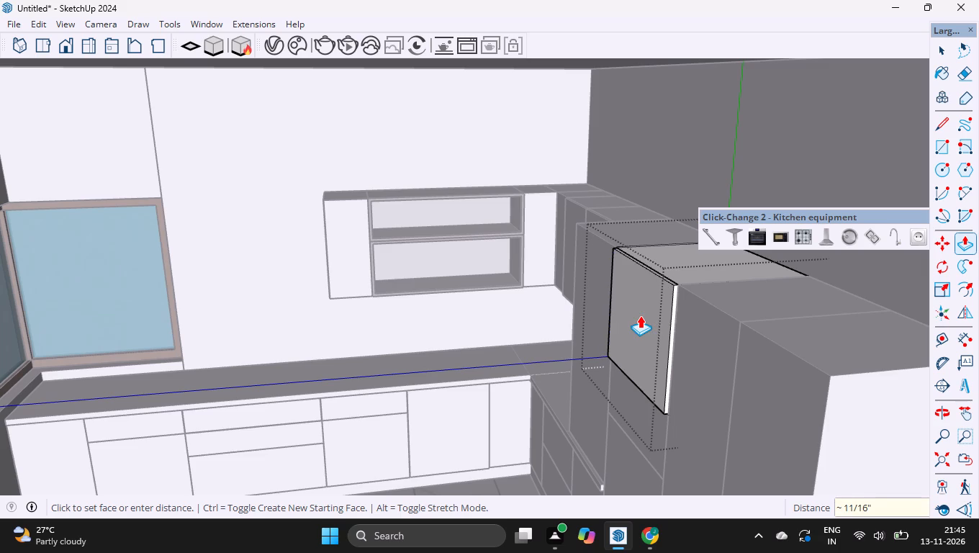
pyautogui.press('space')
pyautogui.keyDown('ctrl'); pyautogui.scroll(-6, 640, 315); pyautogui.keyUp('ctrl')
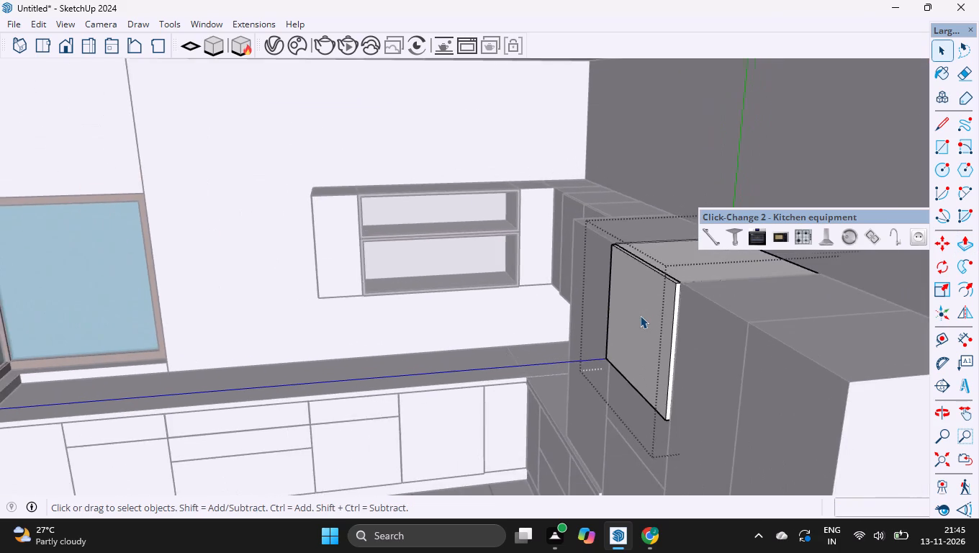
# Leave the upper compartment, open the same tall unit's bottom compartment group, and offset its front face outline inward by 3 mm.
pyautogui.keyDown('ctrl'); pyautogui.scroll(-10, 640, 315); pyautogui.keyUp('ctrl')
pyautogui.click(844, 444)
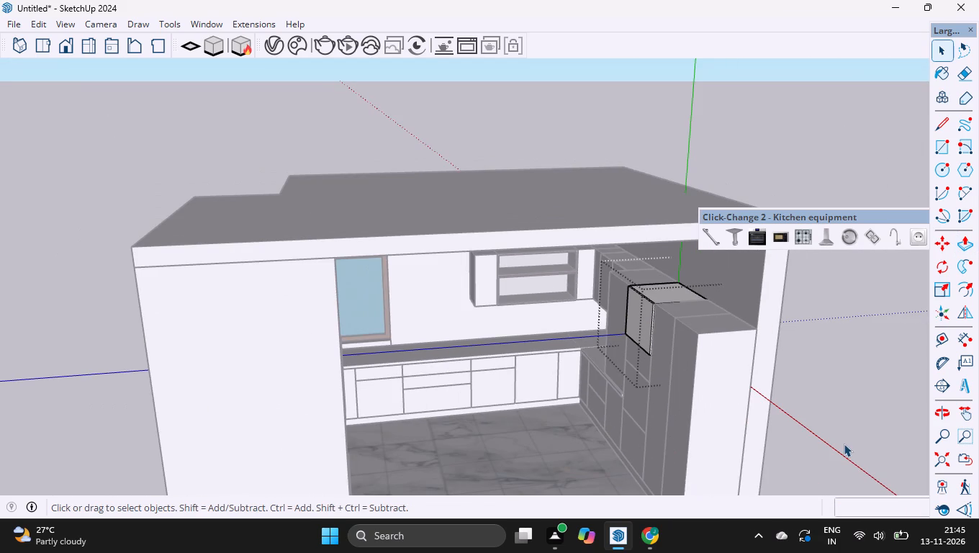
pyautogui.keyDown('ctrl'); pyautogui.scroll(-3, 699, 377); pyautogui.keyUp('ctrl')
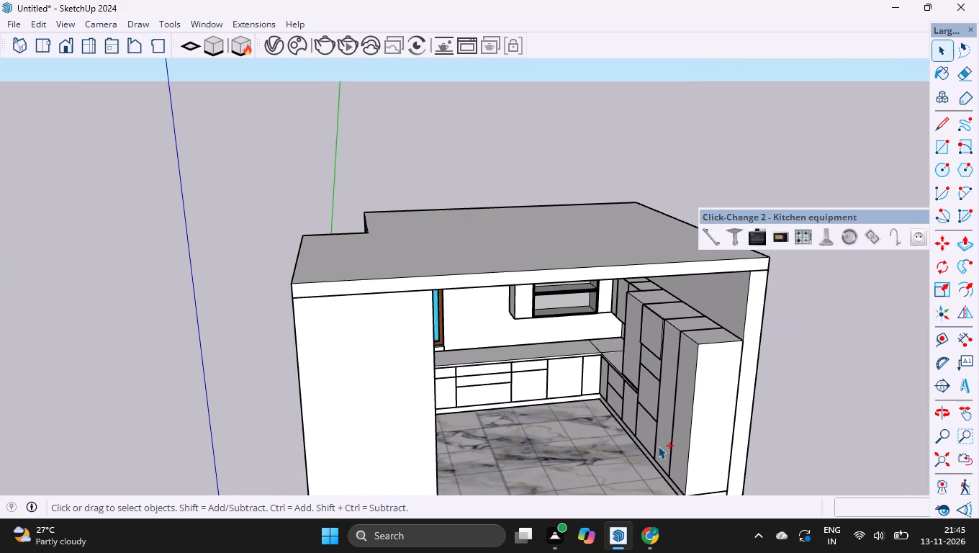
pyautogui.keyDown('ctrl'); pyautogui.scroll(3, 658, 446); pyautogui.keyUp('ctrl')
pyautogui.keyDown('ctrl'); pyautogui.scroll(4, 654, 375); pyautogui.keyUp('ctrl')
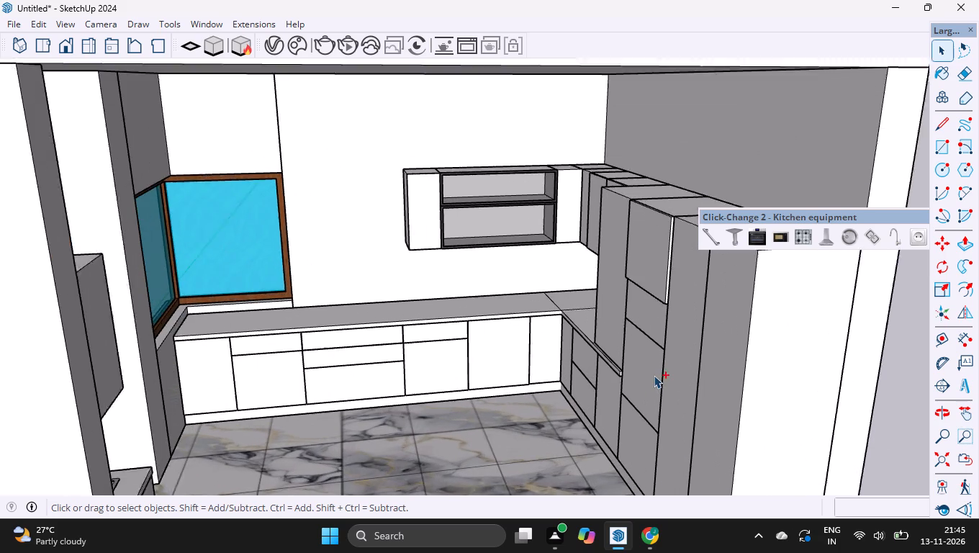
pyautogui.keyDown('ctrl'); pyautogui.scroll(1, 654, 375); pyautogui.keyUp('ctrl')
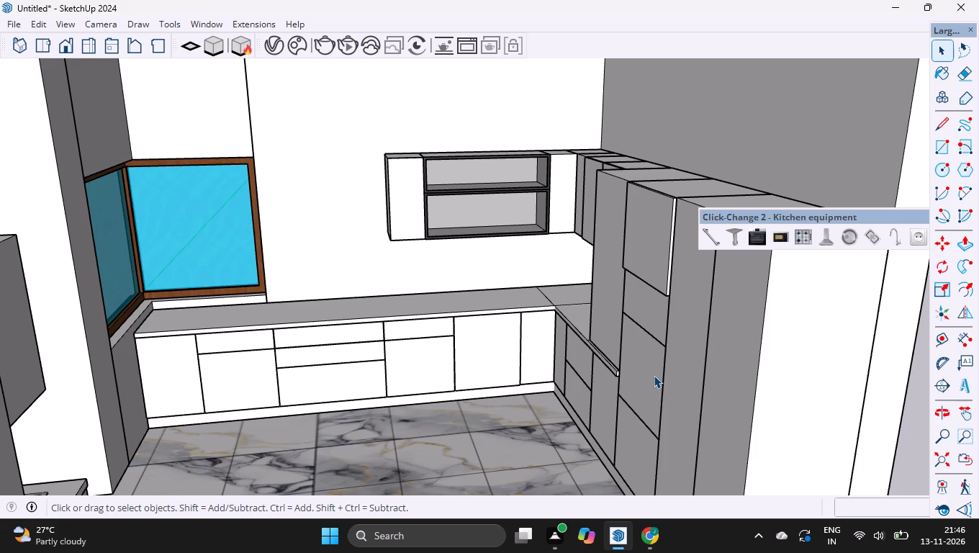
pyautogui.keyDown('ctrl'); pyautogui.scroll(-2, 618, 328); pyautogui.keyUp('ctrl')
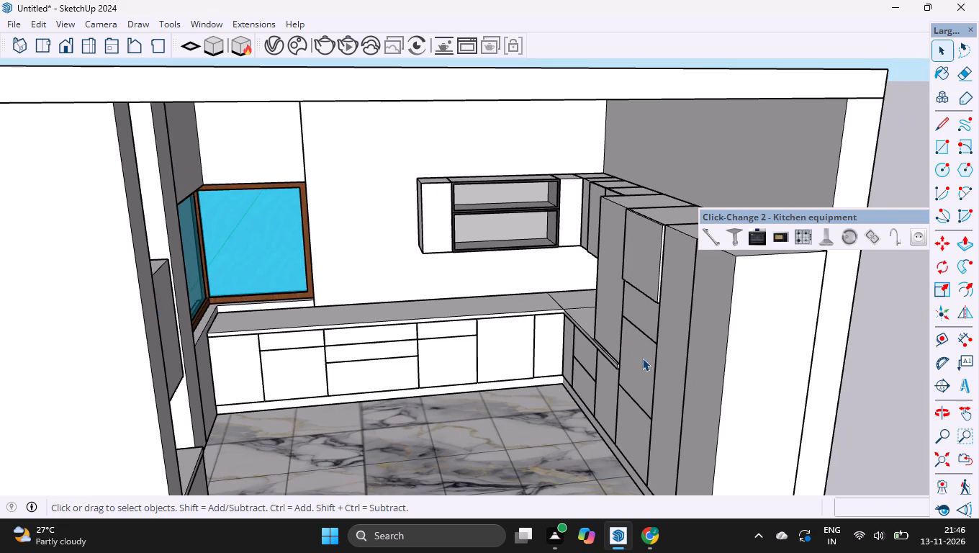
pyautogui.keyDown('ctrl'); pyautogui.scroll(2, 633, 454); pyautogui.keyUp('ctrl')
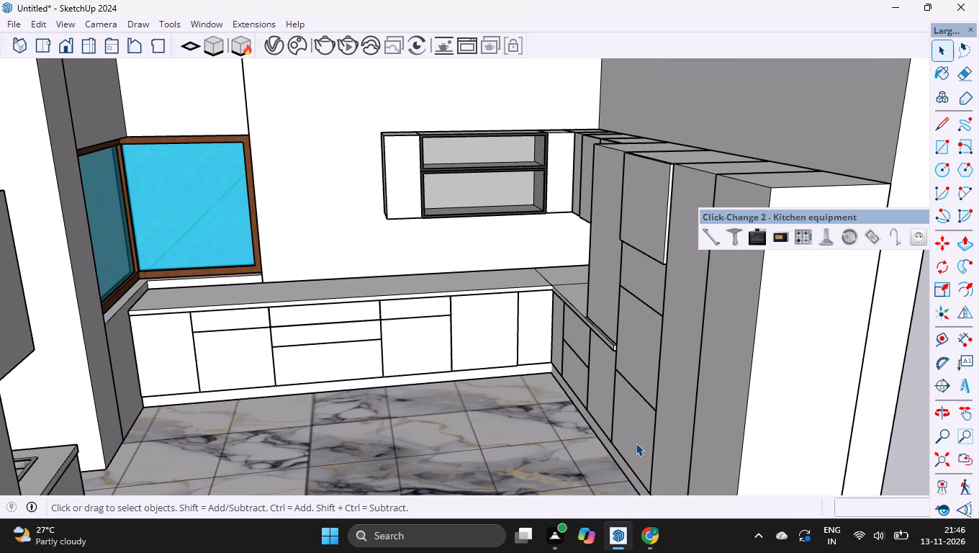
pyautogui.doubleClick(636, 443)
pyautogui.press('f')
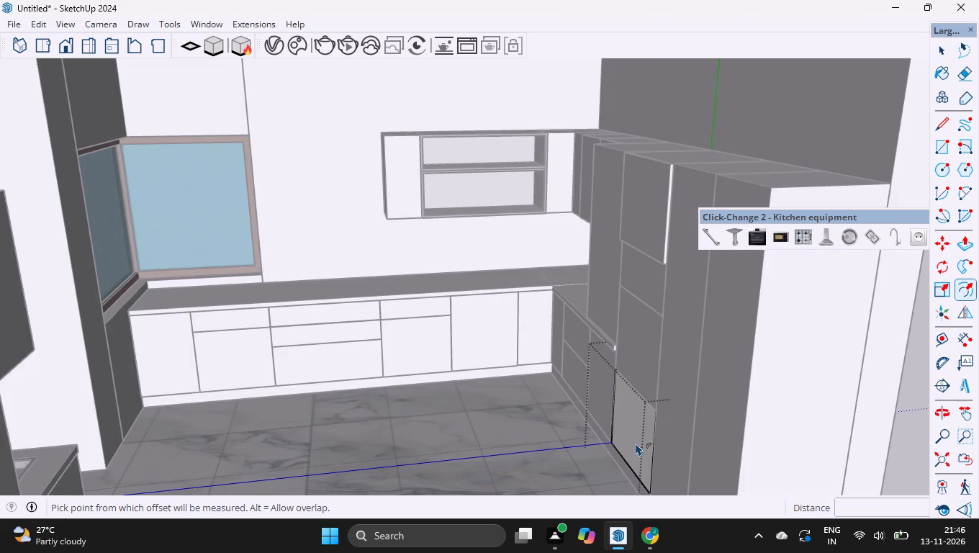
pyautogui.doubleClick(639, 414)
pyautogui.press('space')
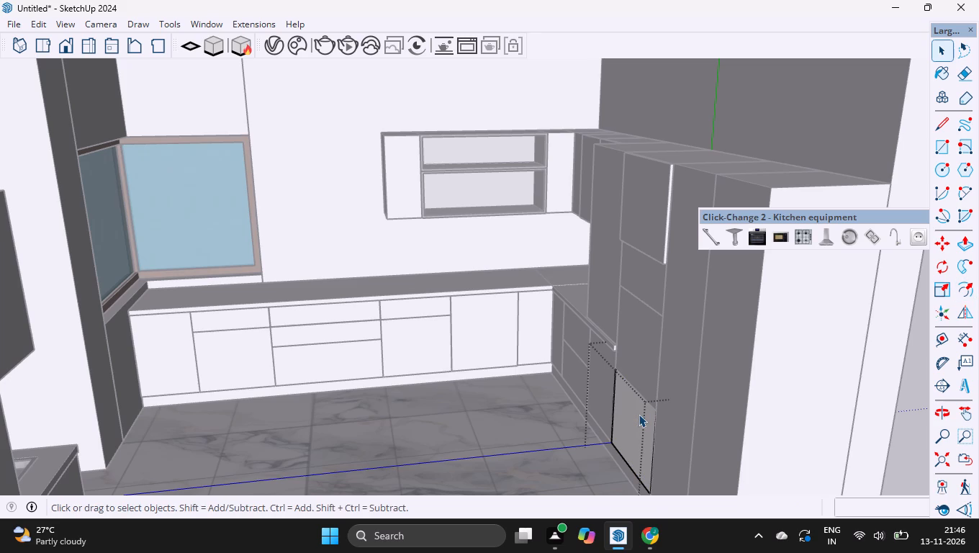
# Push/Pull the inset front face of the tall unit's bottom compartment outward 18 mm to form a shutter.
pyautogui.keyDown('ctrl'); pyautogui.scroll(-3, 639, 414); pyautogui.keyUp('ctrl')
pyautogui.keyDown('ctrl'); pyautogui.scroll(4, 642, 454); pyautogui.keyUp('ctrl')
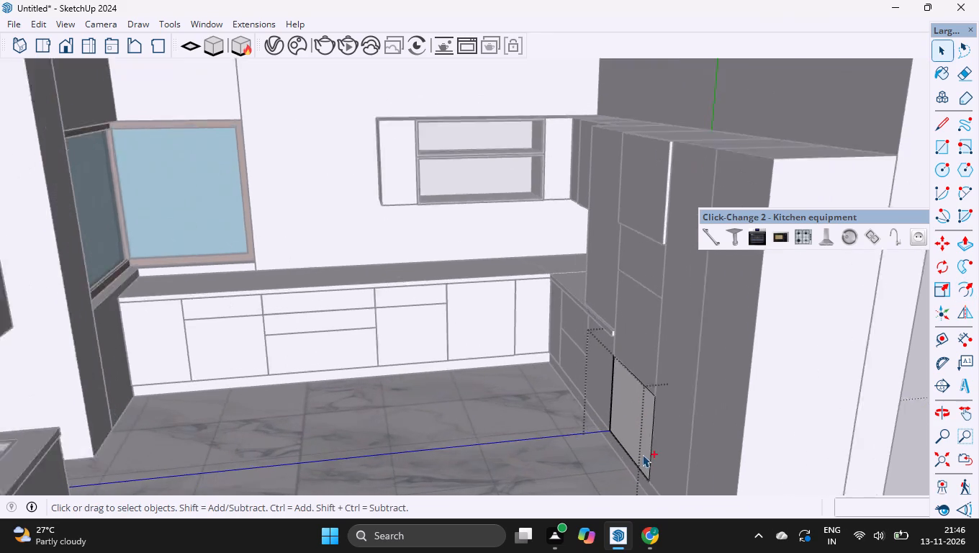
pyautogui.keyDown('ctrl'); pyautogui.scroll(2, 642, 454); pyautogui.keyUp('ctrl')
pyautogui.keyDown('ctrl'); pyautogui.scroll(2, 624, 389); pyautogui.keyUp('ctrl')
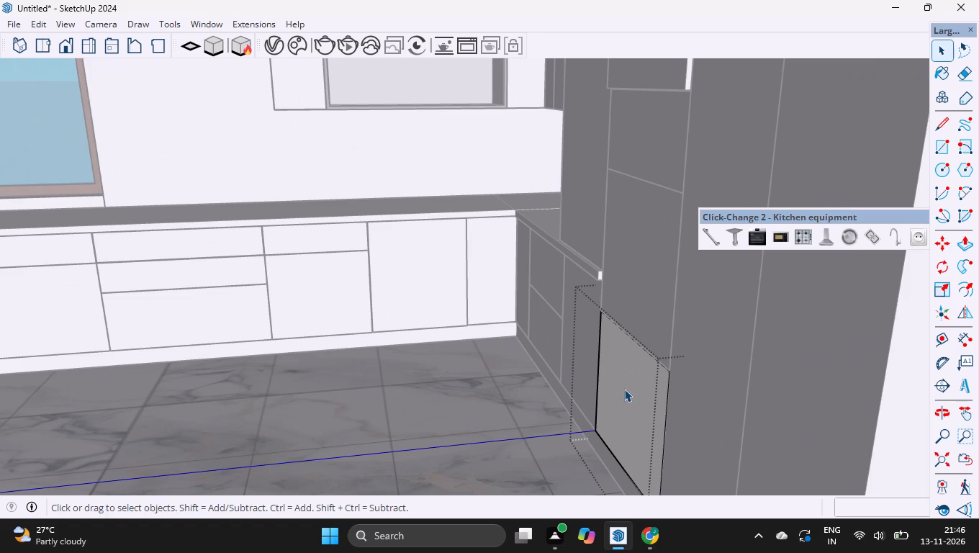
pyautogui.press('p')
pyautogui.doubleClick(631, 399)
pyautogui.press('space')
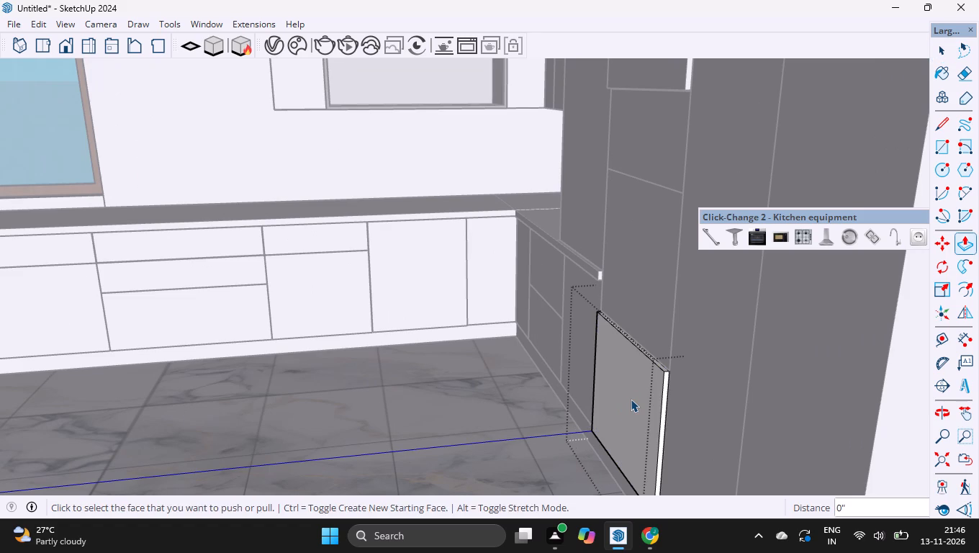
pyautogui.keyDown('ctrl'); pyautogui.scroll(-12, 631, 399); pyautogui.keyUp('ctrl')
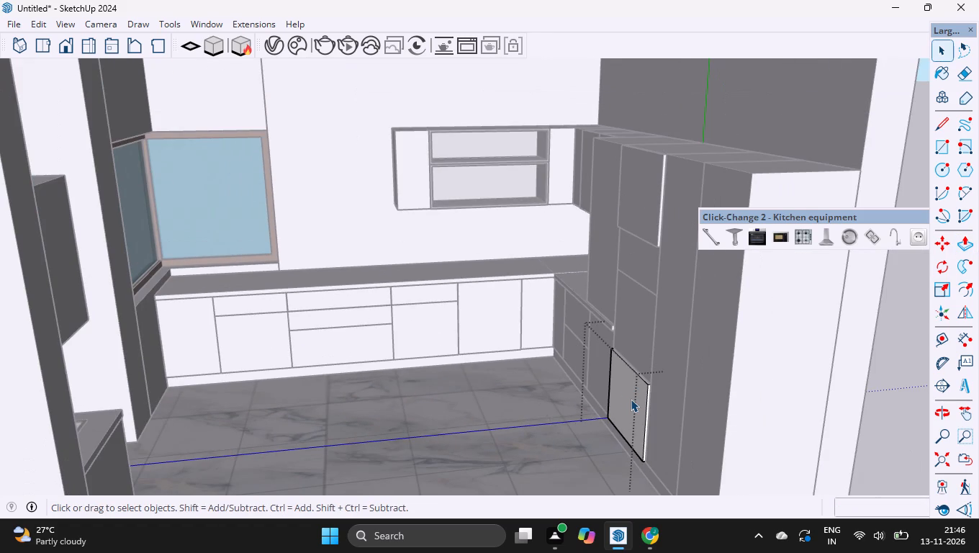
pyautogui.keyDown('ctrl'); pyautogui.scroll(-2, 631, 399); pyautogui.keyUp('ctrl')
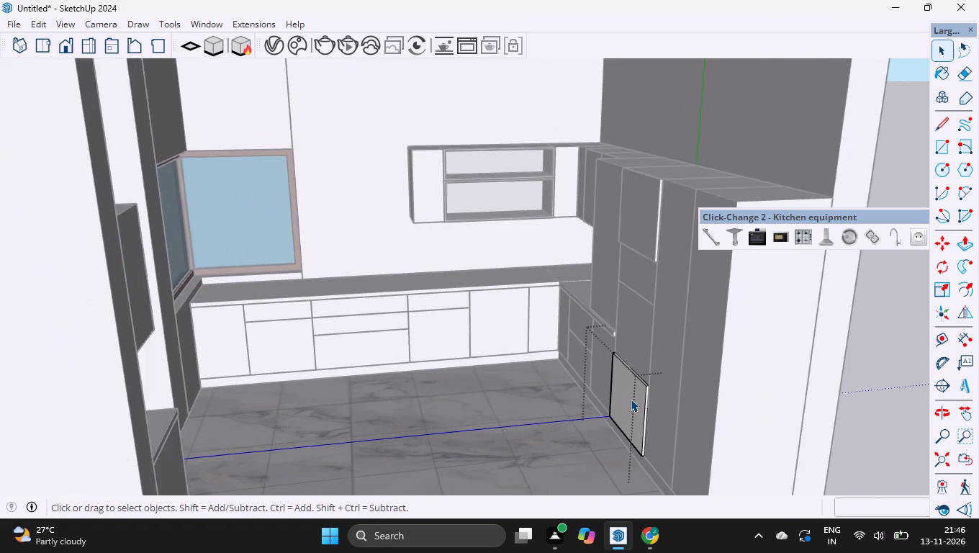
pyautogui.click(682, 401)
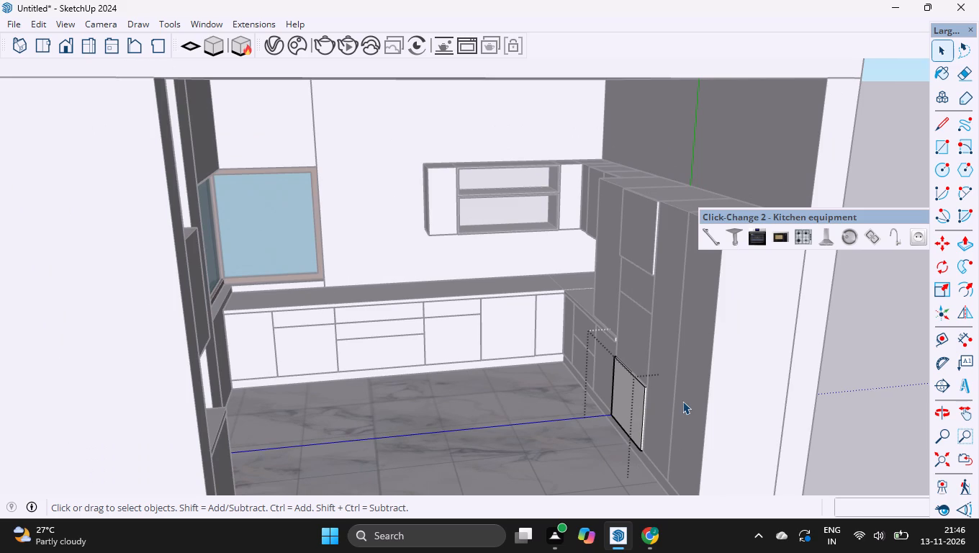
# In the outermost full-height tall unit, offset the front face inward 3 mm and pull the inset face out 18 mm as a shutter.
pyautogui.doubleClick(708, 415)
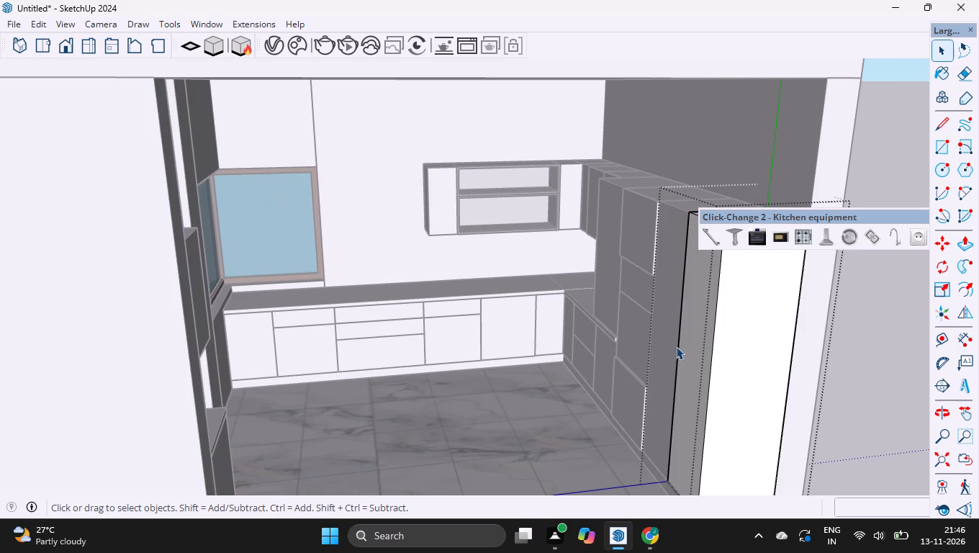
pyautogui.press('f')
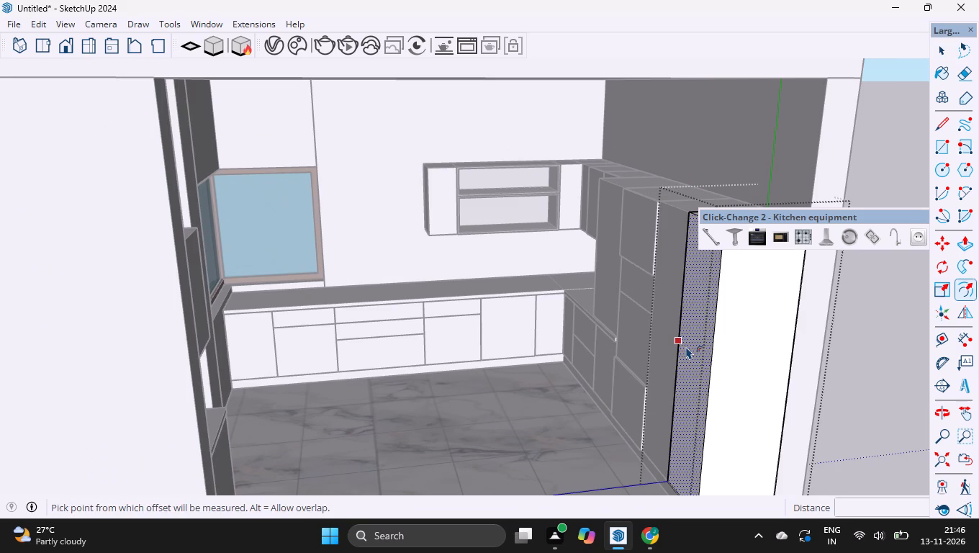
pyautogui.doubleClick(686, 346)
pyautogui.press('p')
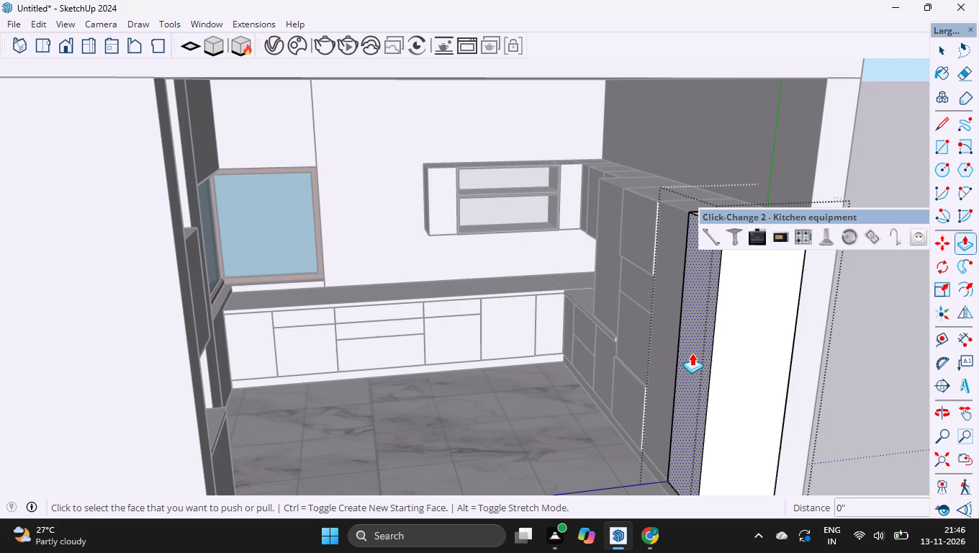
pyautogui.click(692, 353)
pyautogui.doubleClick(692, 353)
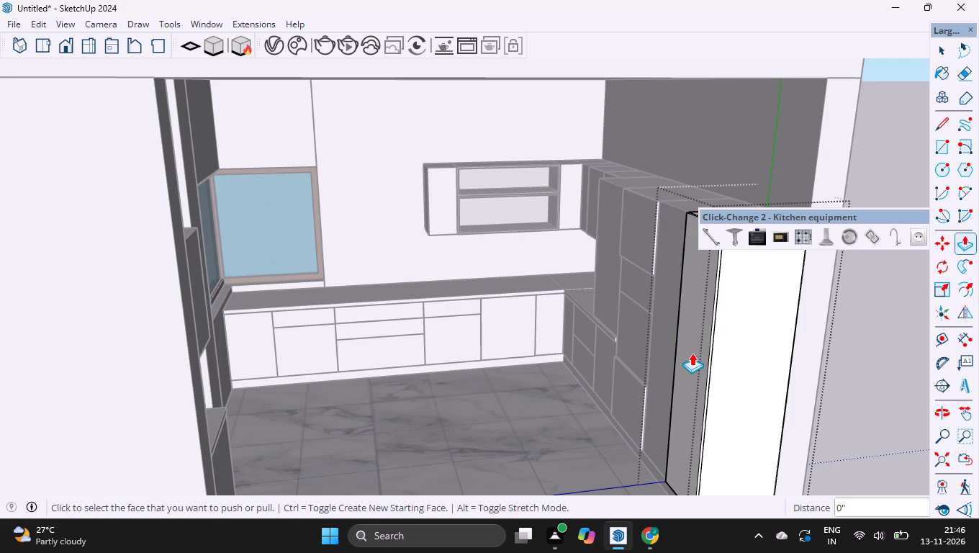
pyautogui.press('space')
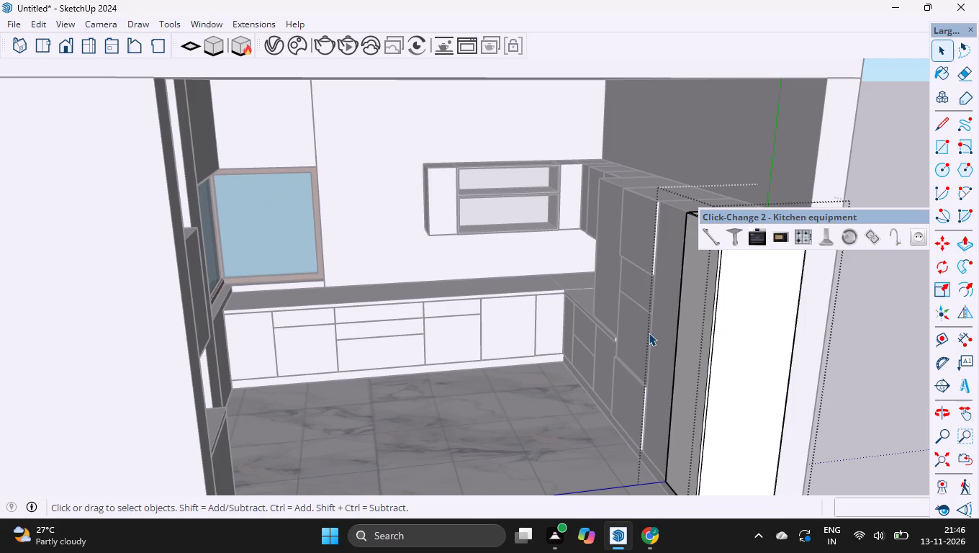
# Open the full-height unit between the compartment stack and the end unit, and offset its front face inward by 3 mm.
pyautogui.press('o')
pyautogui.moveTo(622, 332); pyautogui.dragTo(712, 351)
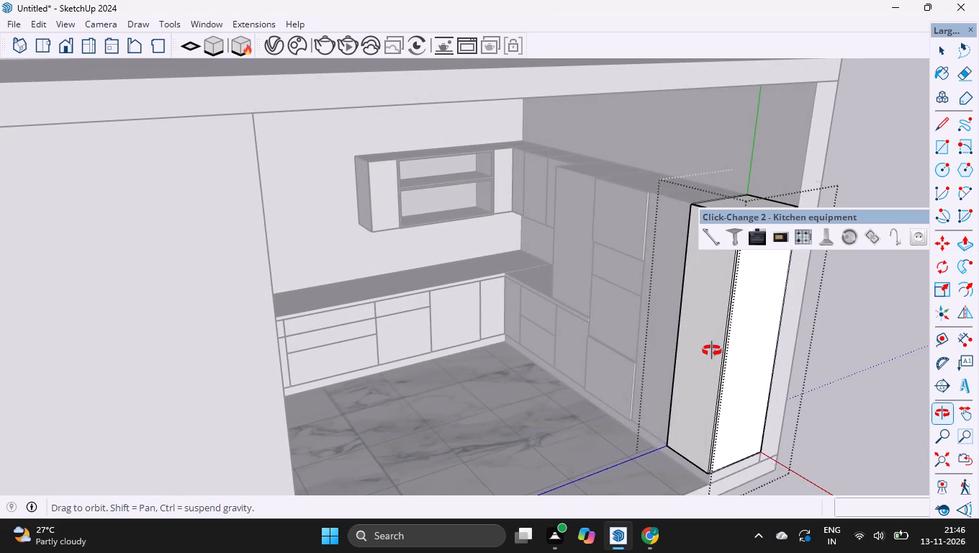
pyautogui.keyDown('ctrl'); pyautogui.scroll(5, 638, 236); pyautogui.keyUp('ctrl')
pyautogui.keyDown('ctrl'); pyautogui.scroll(4, 693, 192); pyautogui.keyUp('ctrl')
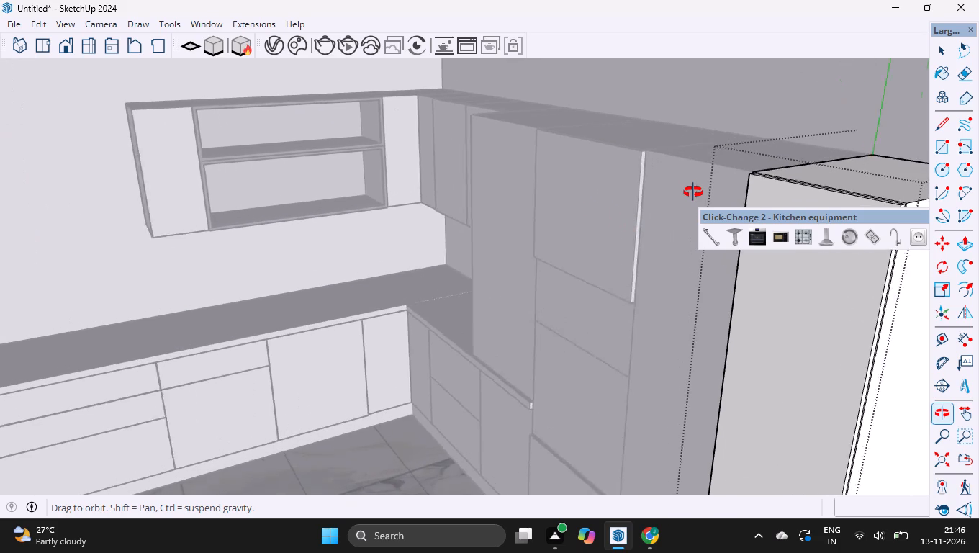
pyautogui.keyDown('ctrl'); pyautogui.scroll(1, 693, 192); pyautogui.keyUp('ctrl')
pyautogui.press('space')
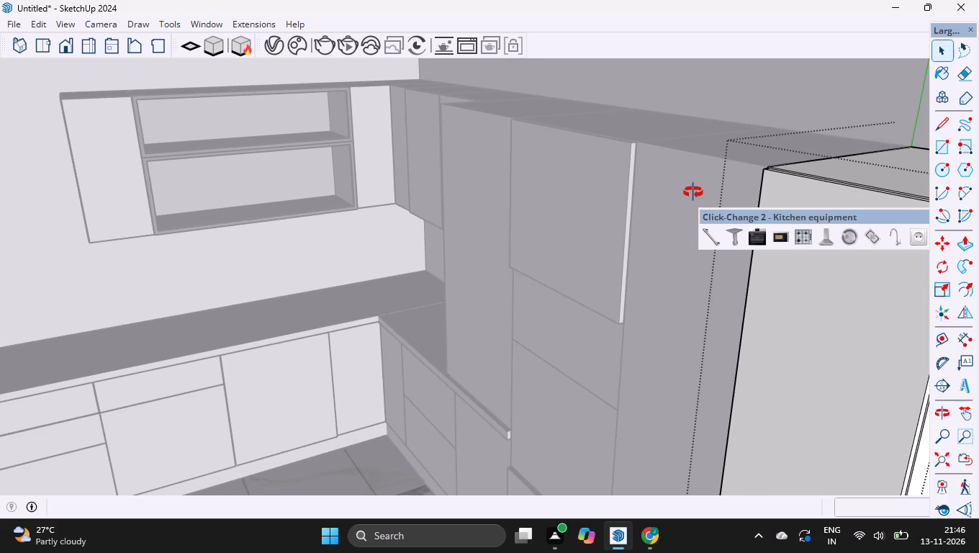
pyautogui.press('space')
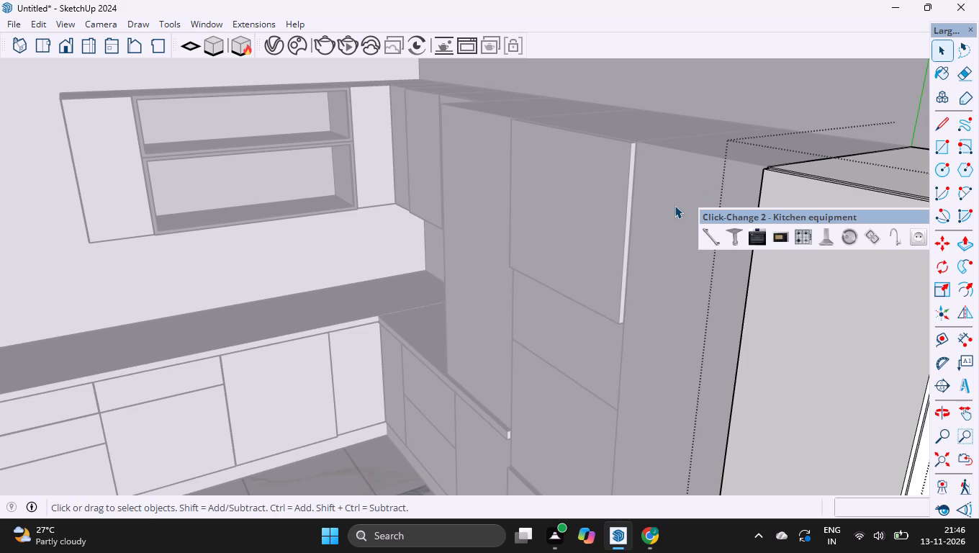
pyautogui.doubleClick(675, 205)
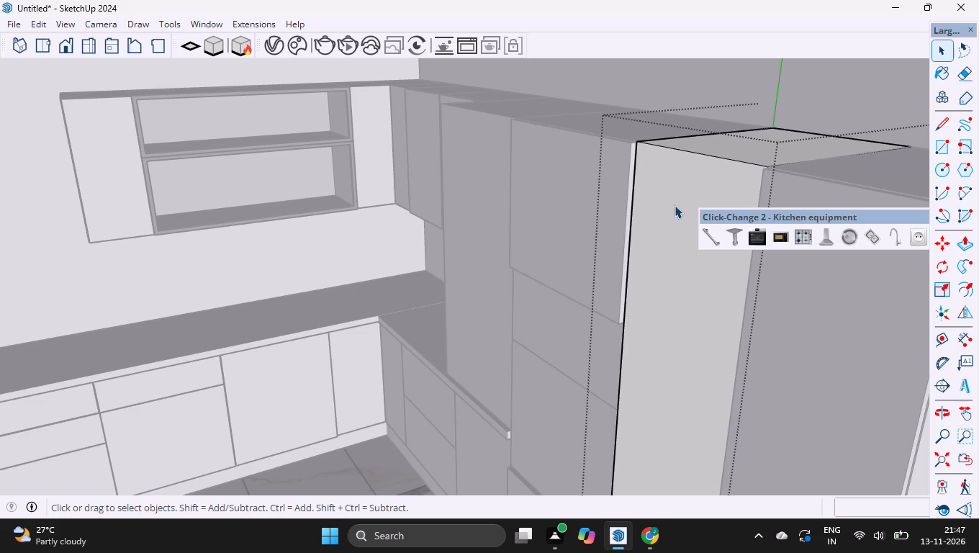
pyautogui.press('f')
pyautogui.doubleClick(685, 186)
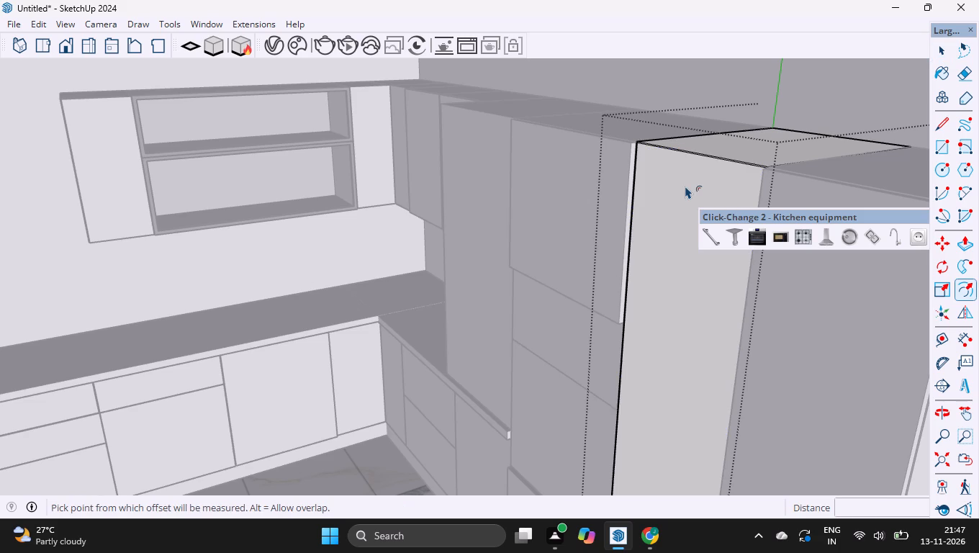
# Push/Pull that full-height unit's inset front face outward about 11/16" to form its shutter, then exit the group.
pyautogui.press('p')
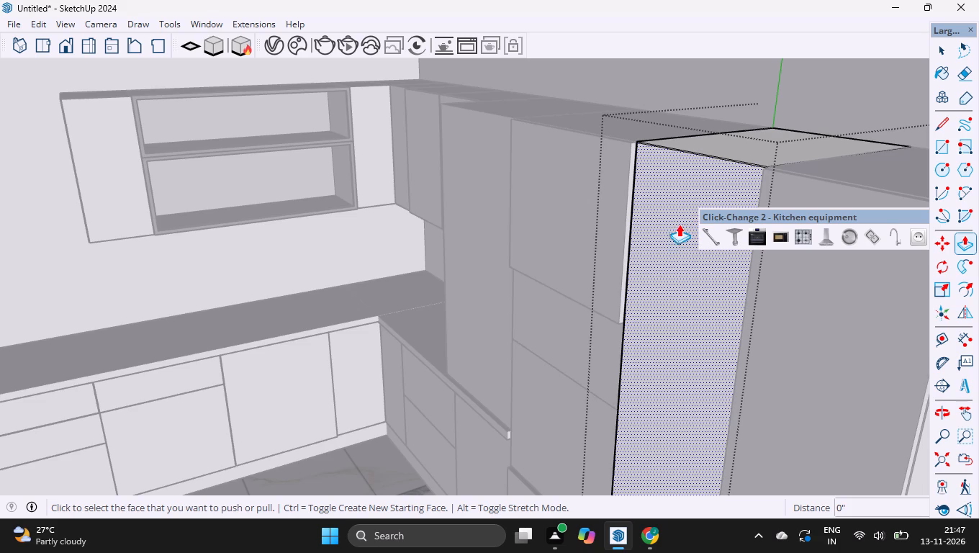
pyautogui.click(675, 222)
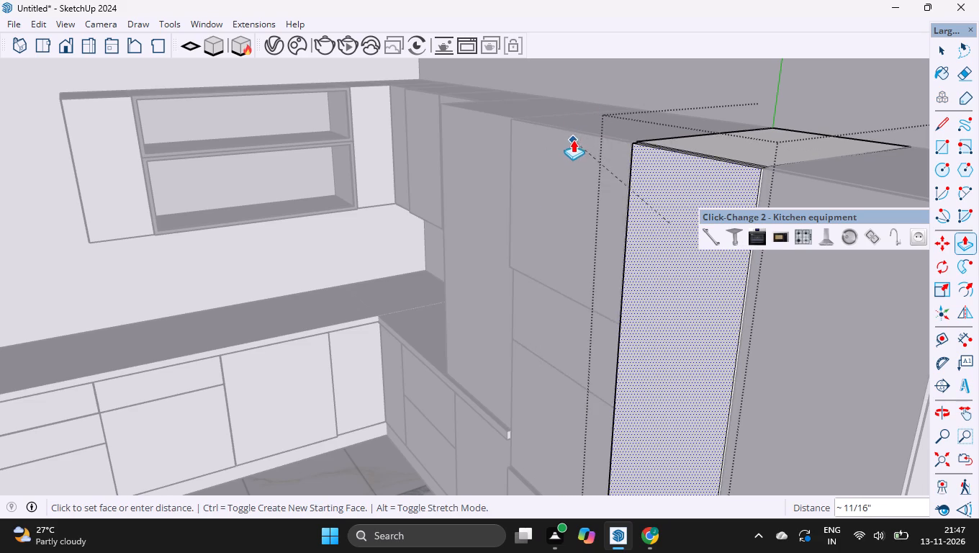
pyautogui.click(573, 139)
pyautogui.press('space')
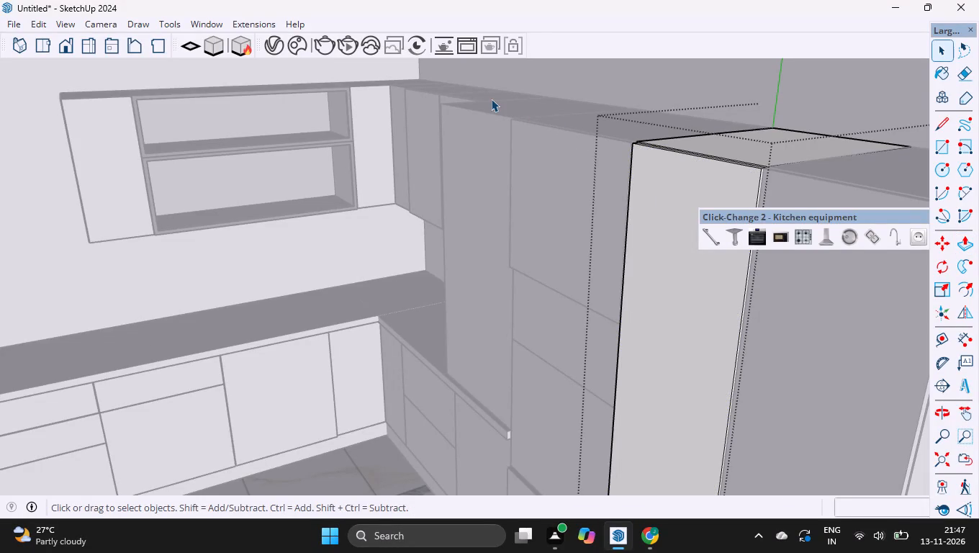
pyautogui.keyDown('ctrl'); pyautogui.scroll(-9, 491, 99); pyautogui.keyUp('ctrl')
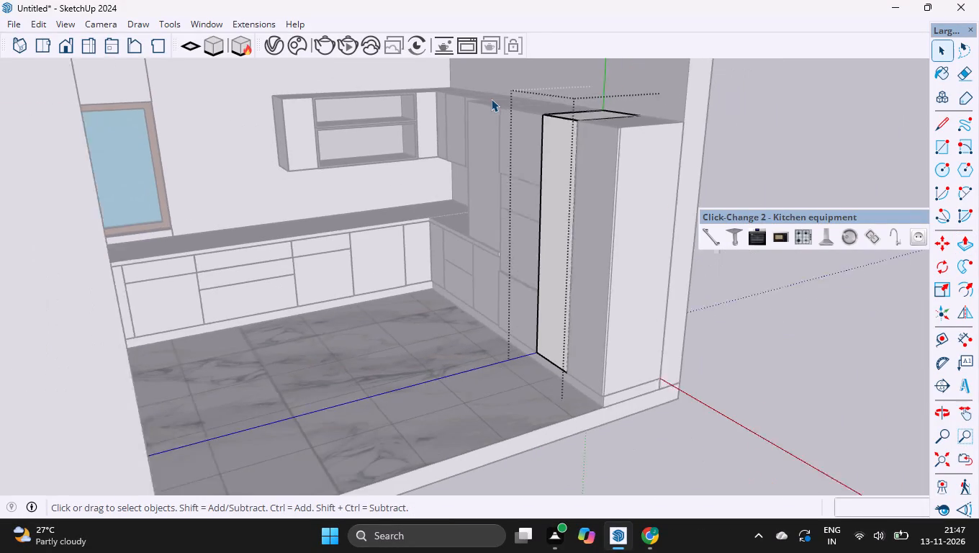
pyautogui.click(746, 343)
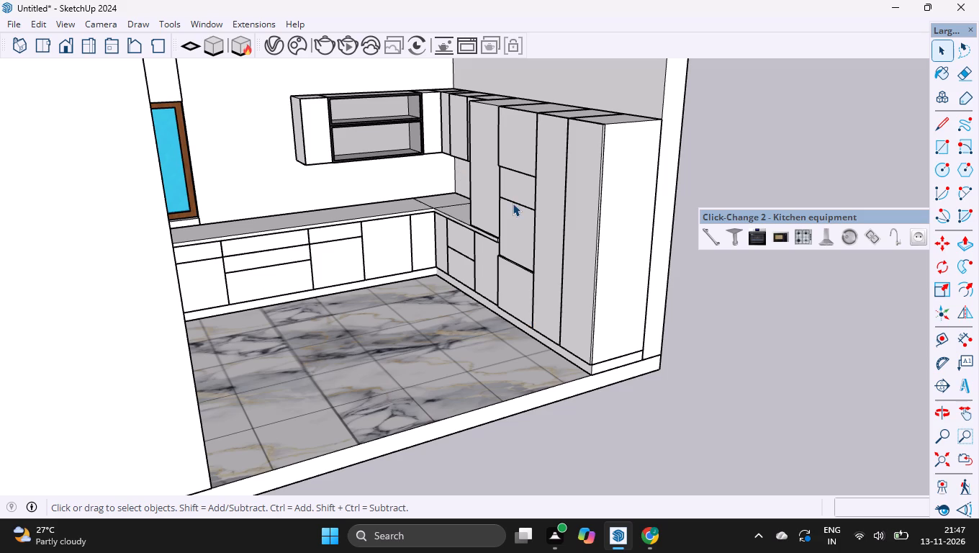
# Examine the tall units' new shutters and the two compartments still without shutters from several viewing angles.
pyautogui.scroll(-2, 513, 203)
pyautogui.keyDown('ctrl'); pyautogui.scroll(11, 513, 203); pyautogui.keyUp('ctrl')
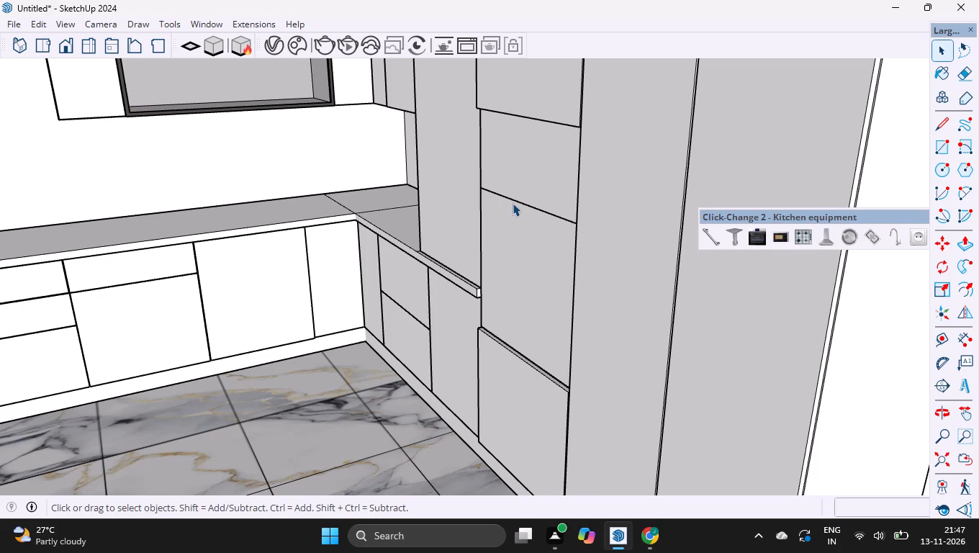
pyautogui.press('o')
pyautogui.moveTo(446, 223); pyautogui.dragTo(525, 240)
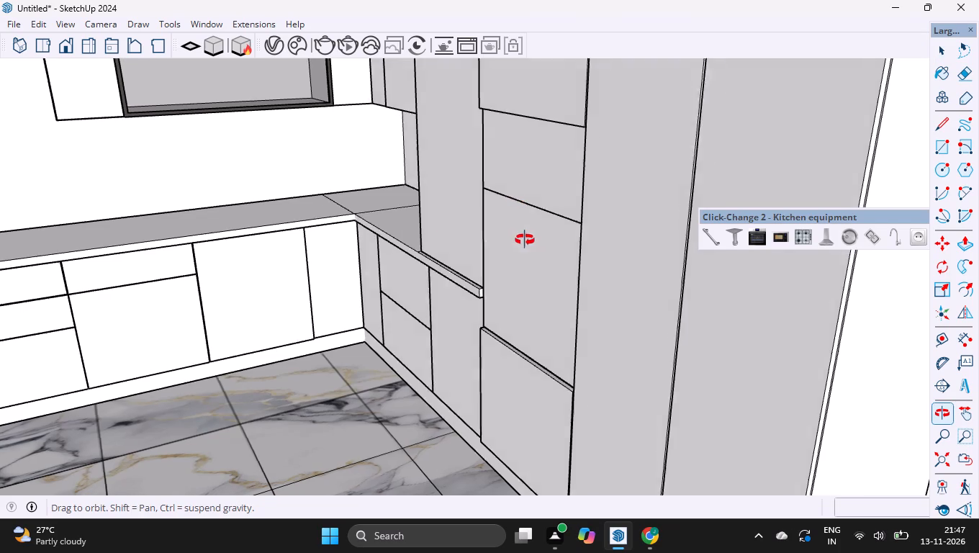
pyautogui.moveTo(525, 240); pyautogui.dragTo(572, 236)
pyautogui.keyDown('ctrl'); pyautogui.scroll(-4, 403, 253); pyautogui.keyUp('ctrl')
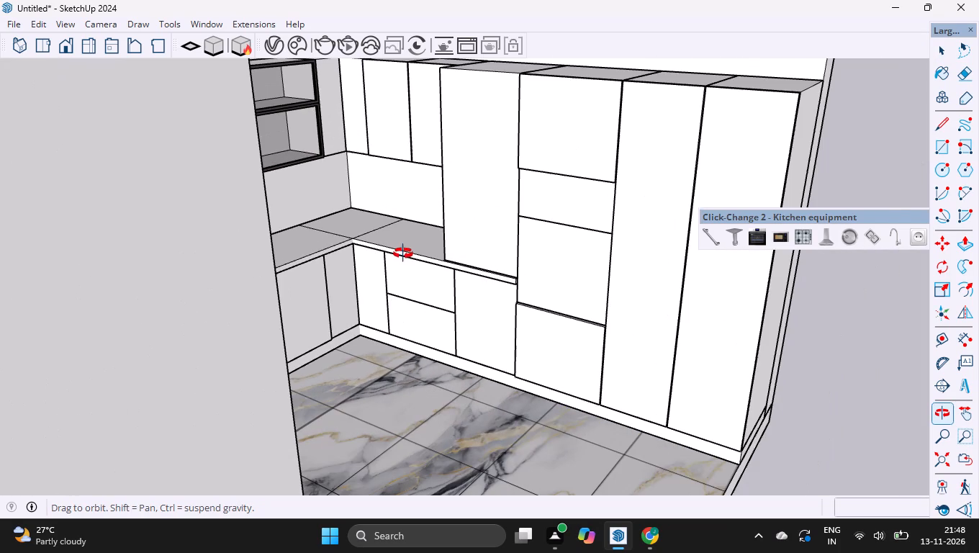
pyautogui.keyDown('ctrl'); pyautogui.scroll(5, 602, 184); pyautogui.keyUp('ctrl')
pyautogui.moveTo(581, 259); pyautogui.dragTo(579, 171)
pyautogui.keyDown('ctrl'); pyautogui.scroll(-4, 508, 263); pyautogui.keyUp('ctrl')
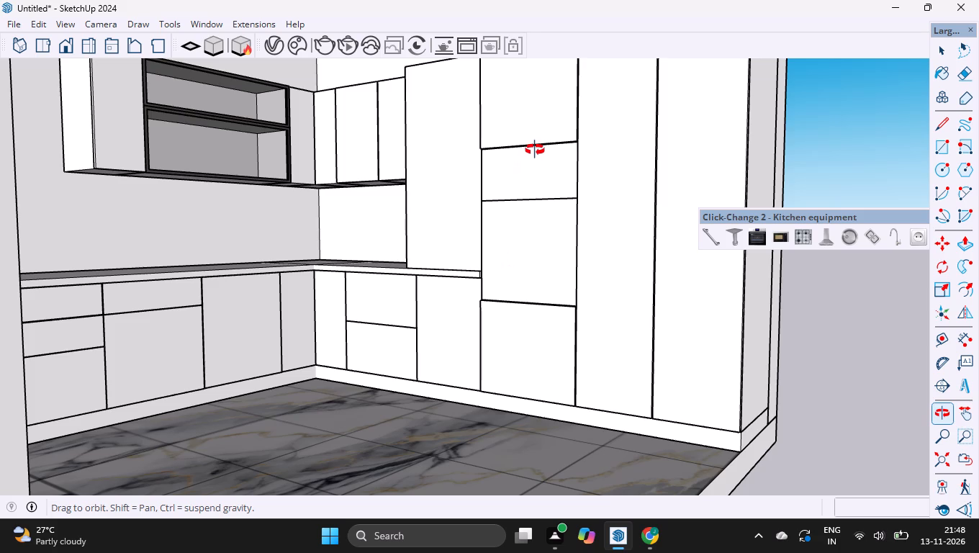
pyautogui.keyDown('ctrl'); pyautogui.scroll(7, 535, 150); pyautogui.keyUp('ctrl')
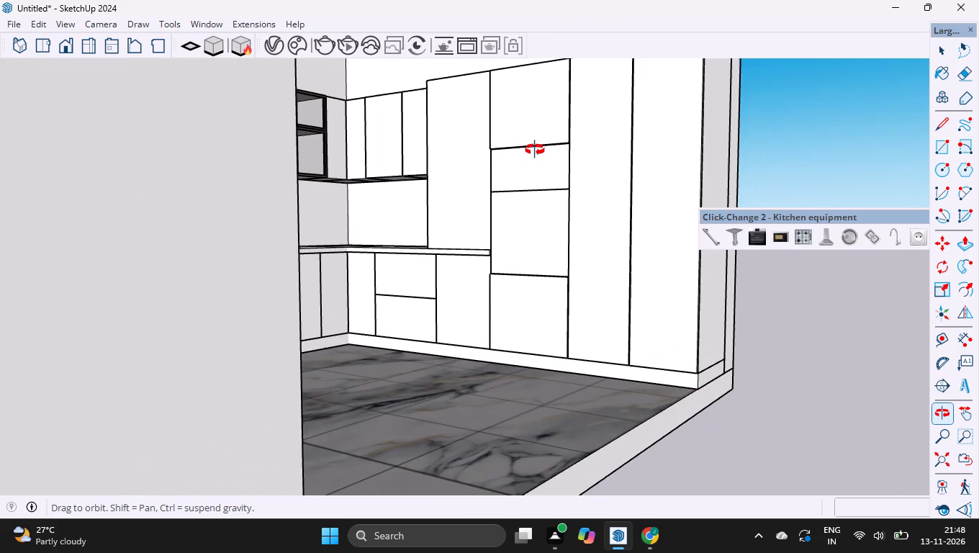
pyautogui.keyDown('ctrl'); pyautogui.scroll(5, 535, 150); pyautogui.keyUp('ctrl')
pyautogui.keyDown('ctrl'); pyautogui.scroll(3, 561, 233); pyautogui.keyUp('ctrl')
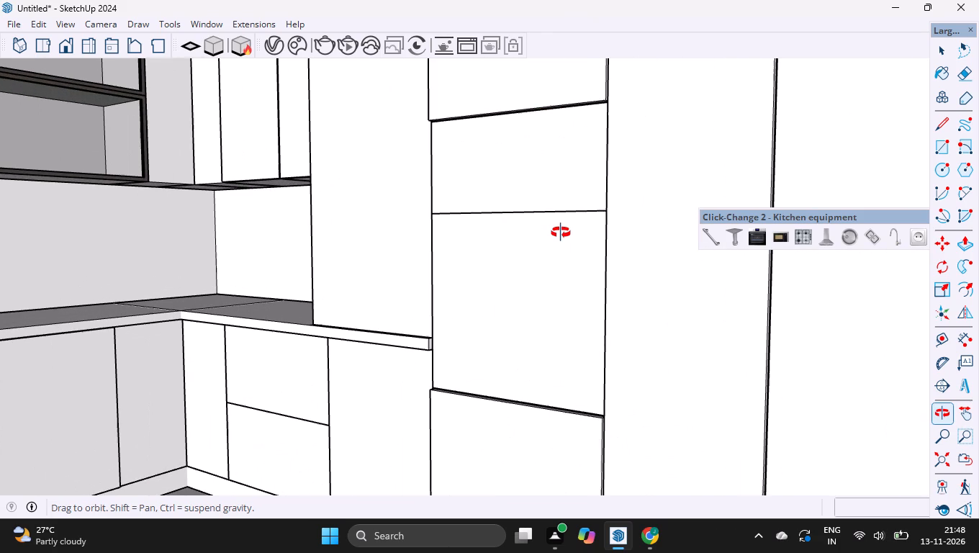
pyautogui.press('space')
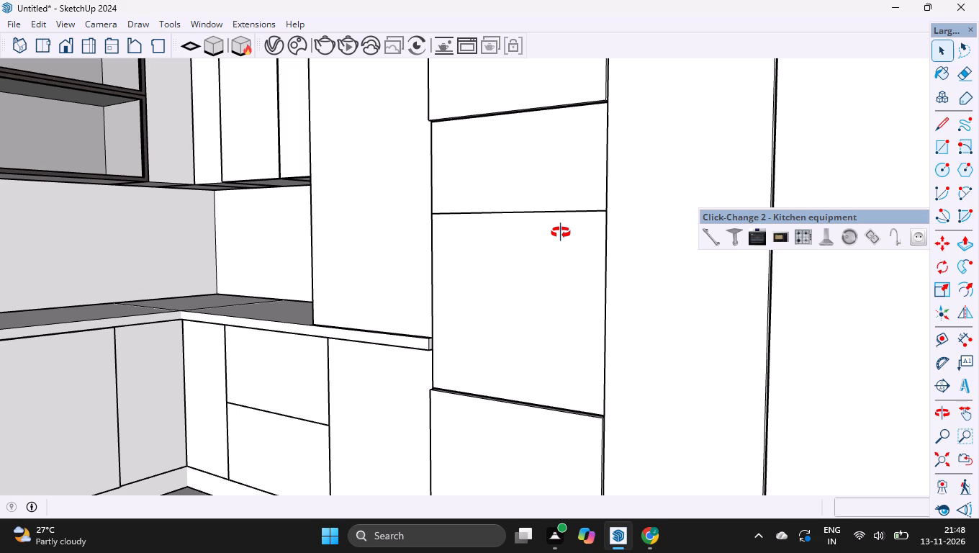
pyautogui.keyDown('ctrl'); pyautogui.scroll(-4, 533, 239); pyautogui.keyUp('ctrl')
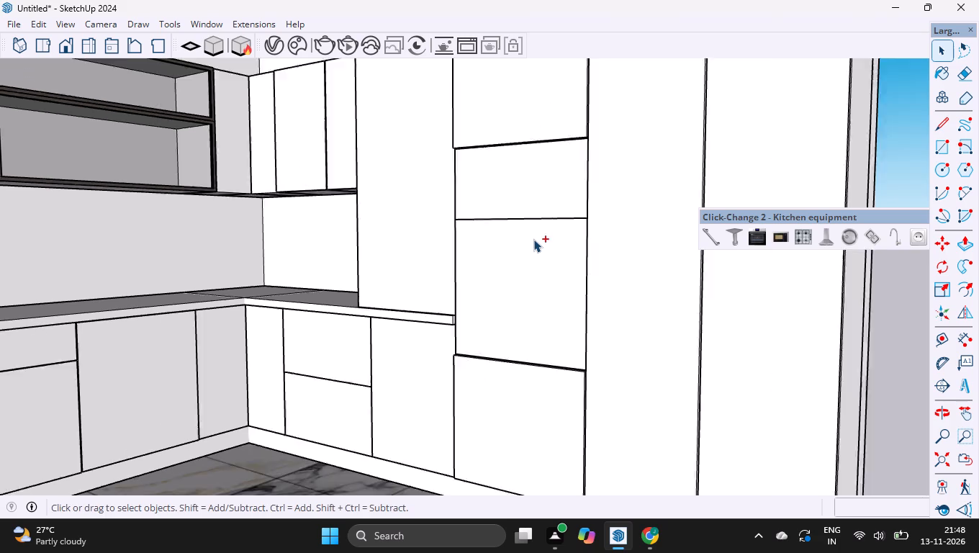
pyautogui.keyDown('ctrl'); pyautogui.scroll(-2, 533, 239); pyautogui.keyUp('ctrl')
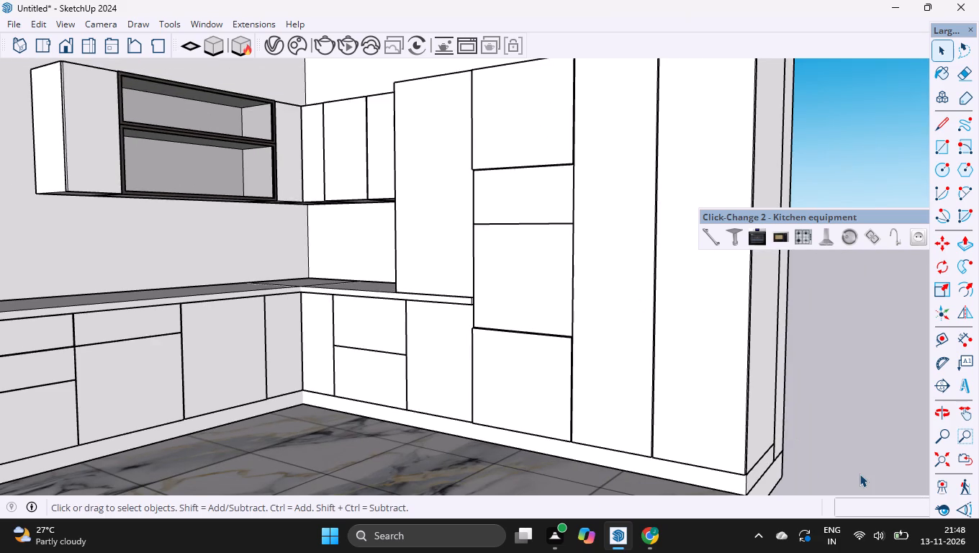
# Open the second compartment from the top of the tall unit's stack and offset its front face inward 18 mm.
pyautogui.press('o')
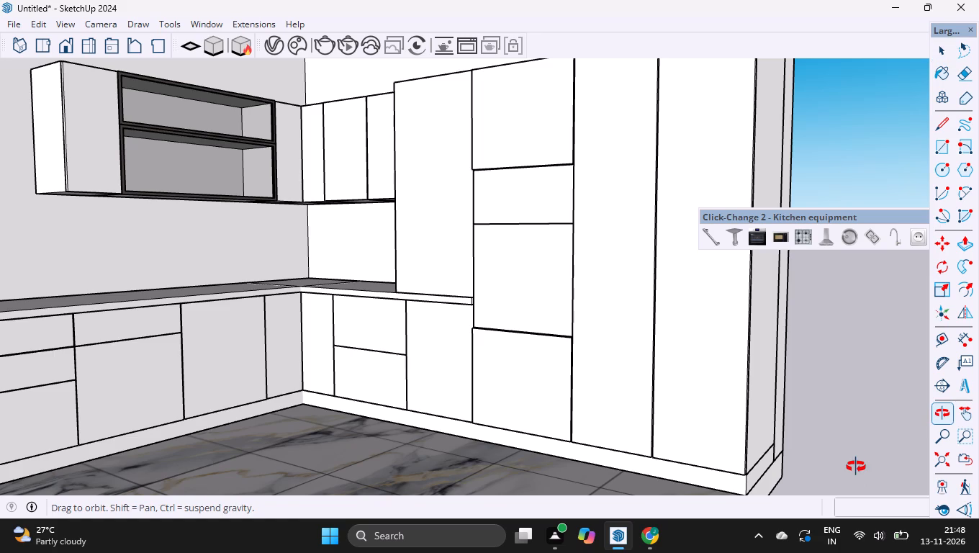
pyautogui.moveTo(850, 451); pyautogui.dragTo(757, 500)
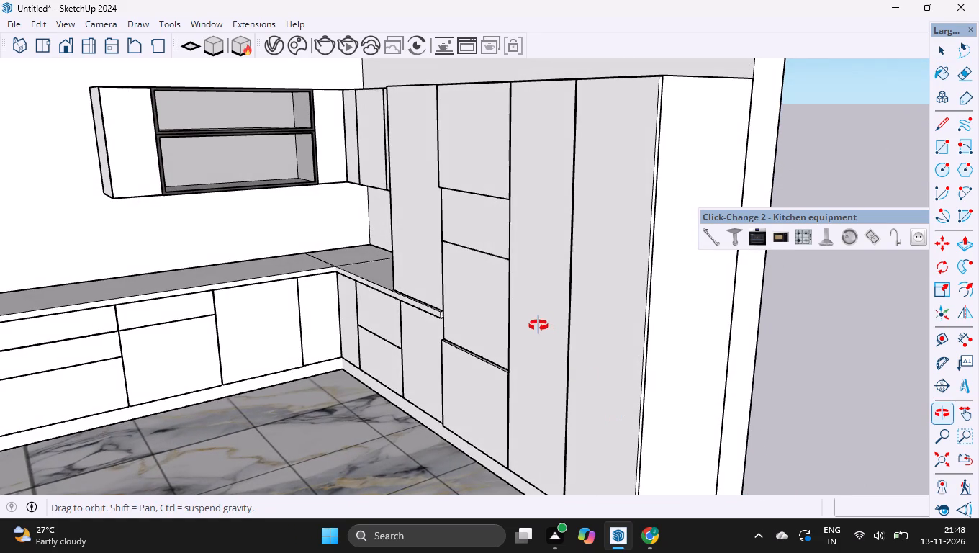
pyautogui.keyDown('ctrl'); pyautogui.scroll(4, 466, 296); pyautogui.keyUp('ctrl')
pyautogui.press('space')
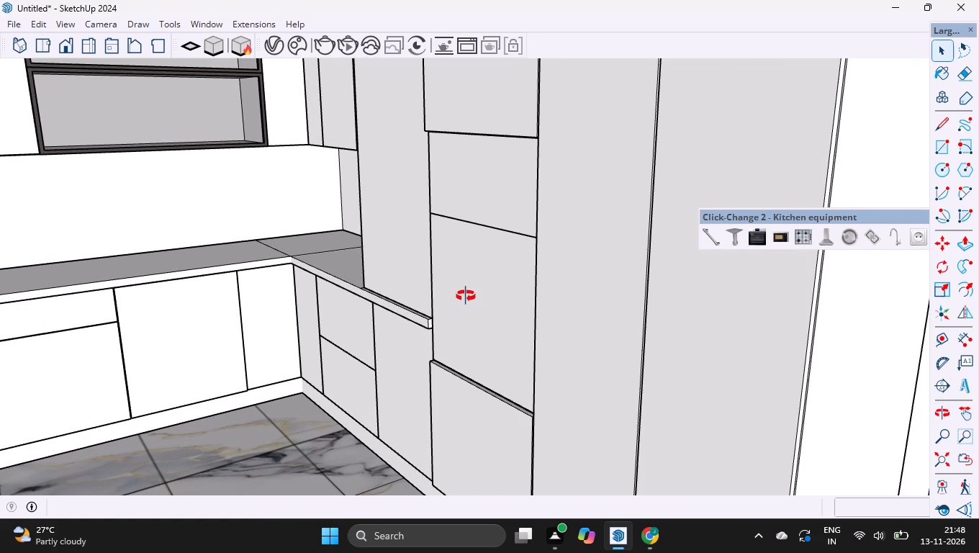
pyautogui.doubleClick(493, 178)
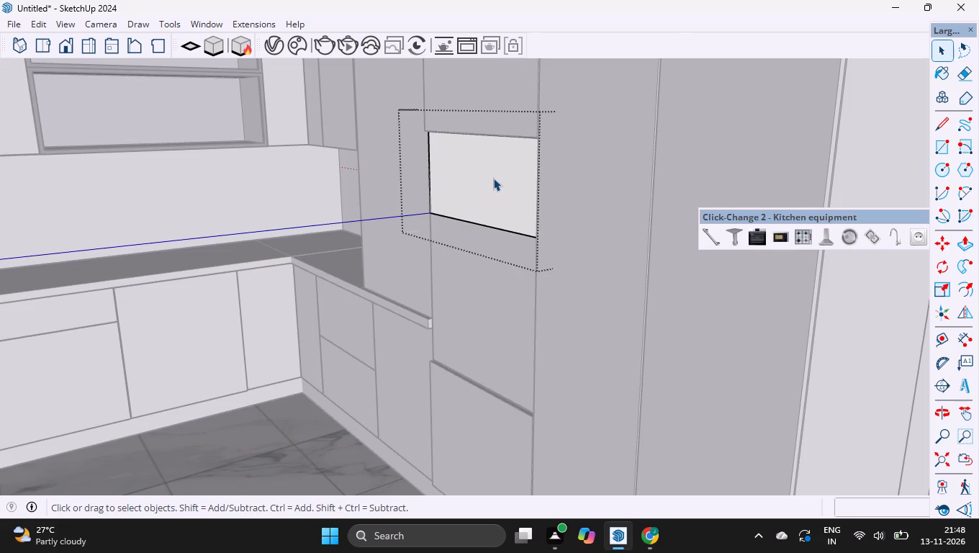
pyautogui.keyDown('ctrl'); pyautogui.scroll(5, 481, 173); pyautogui.keyUp('ctrl')
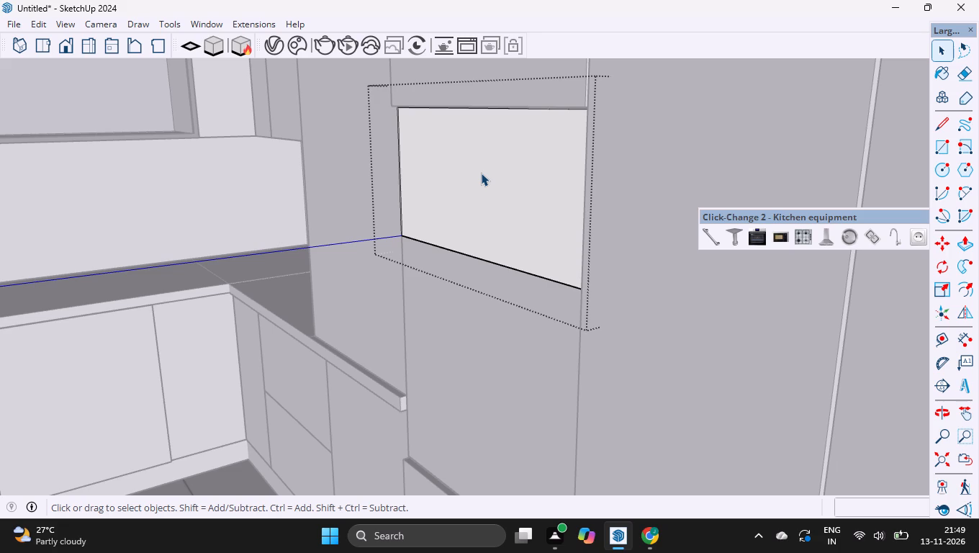
pyautogui.moveTo(481, 173); pyautogui.dragTo(484, 139)
pyautogui.keyDown('ctrl'); pyautogui.scroll(4, 405, 166); pyautogui.keyUp('ctrl')
pyautogui.keyDown('ctrl'); pyautogui.scroll(-3, 405, 166); pyautogui.keyUp('ctrl')
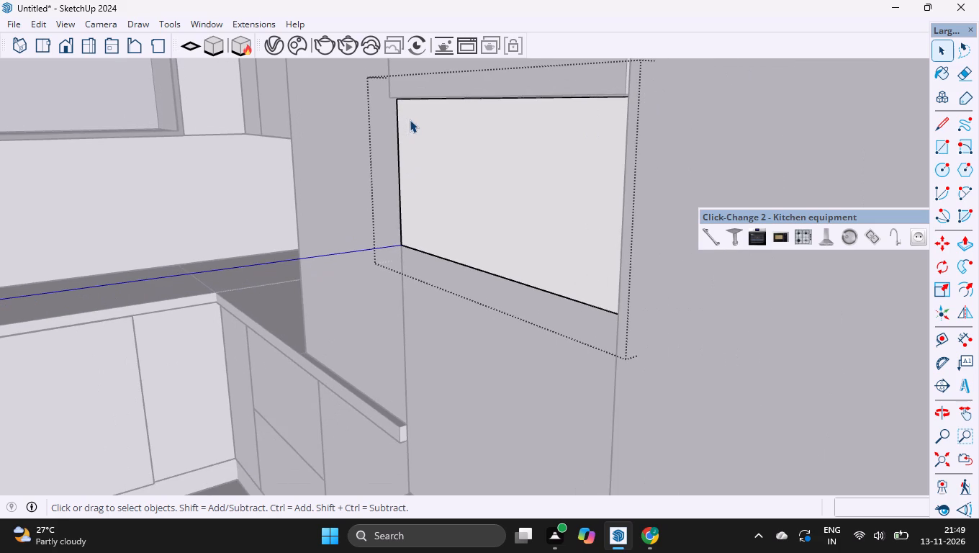
pyautogui.keyDown('ctrl'); pyautogui.scroll(4, 480, 86); pyautogui.keyUp('ctrl')
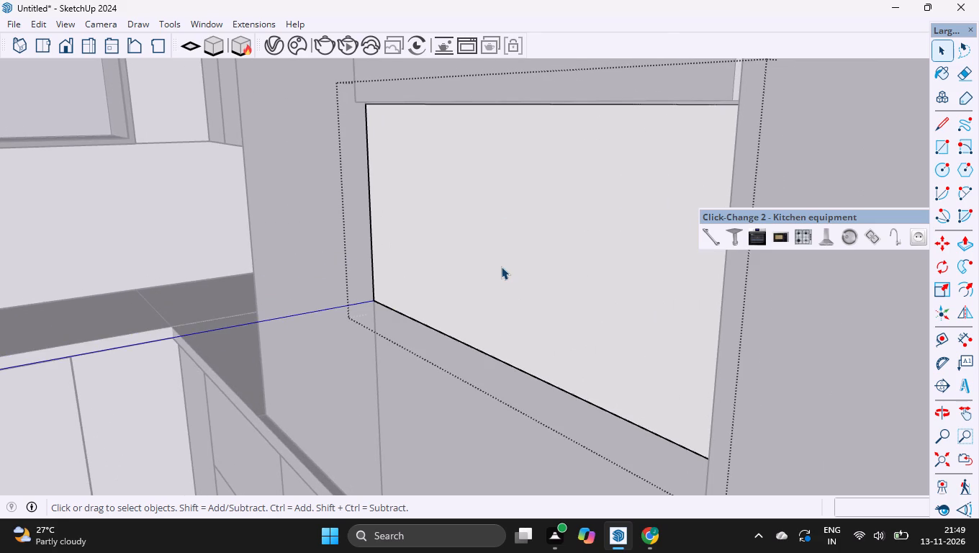
pyautogui.press('f')
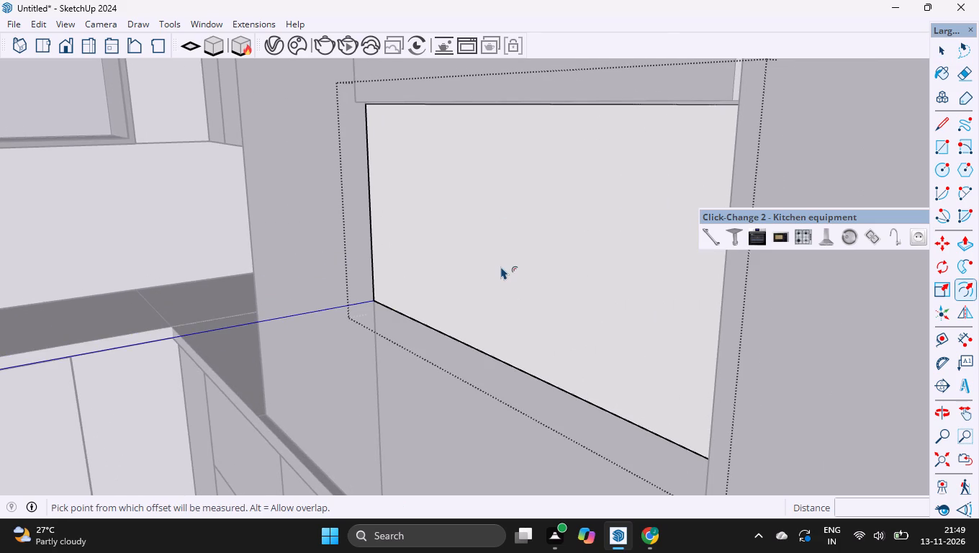
pyautogui.click(377, 252)
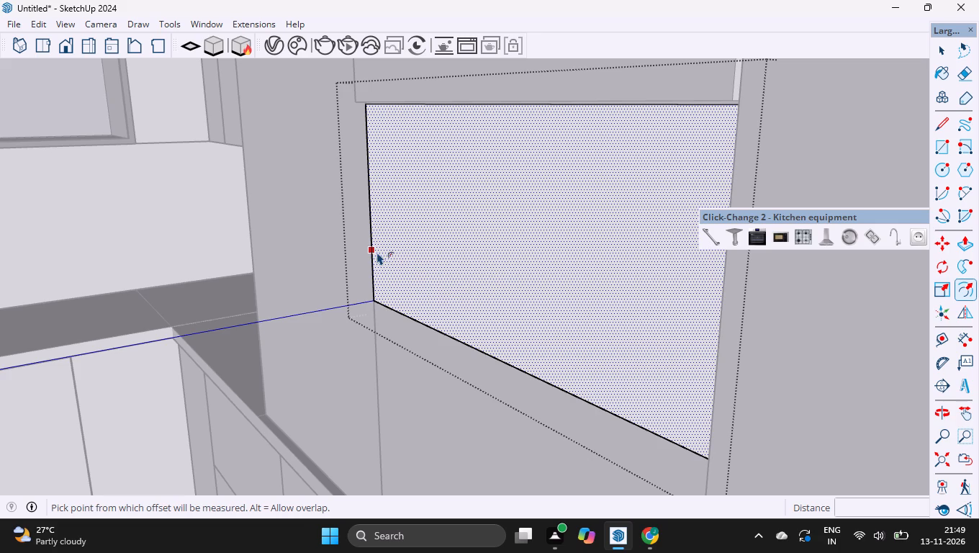
pyautogui.write('18mm')
pyautogui.press('Return')
pyautogui.press('space')
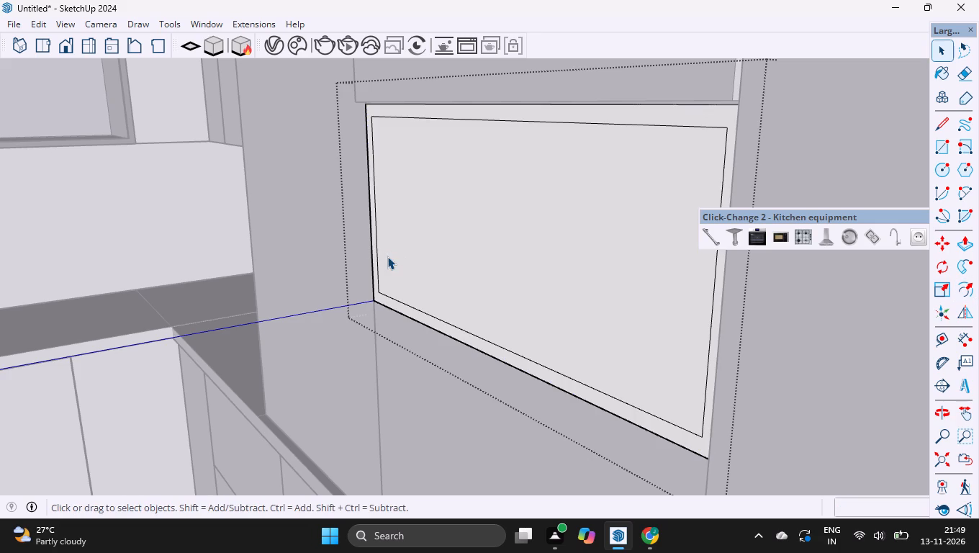
# Push/Pull that compartment's inset front face inward to hollow out an open niche with a frame around it.
pyautogui.press('p')
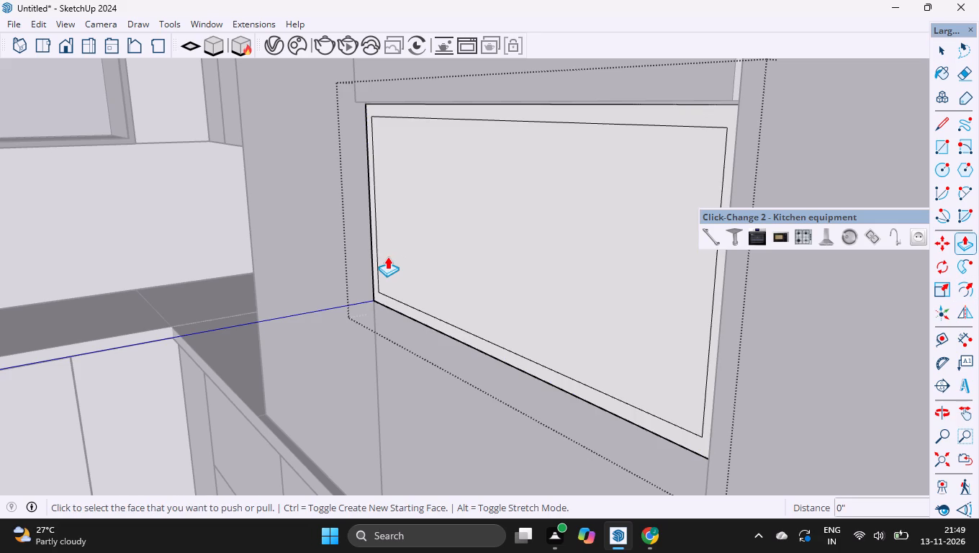
pyautogui.click(507, 269)
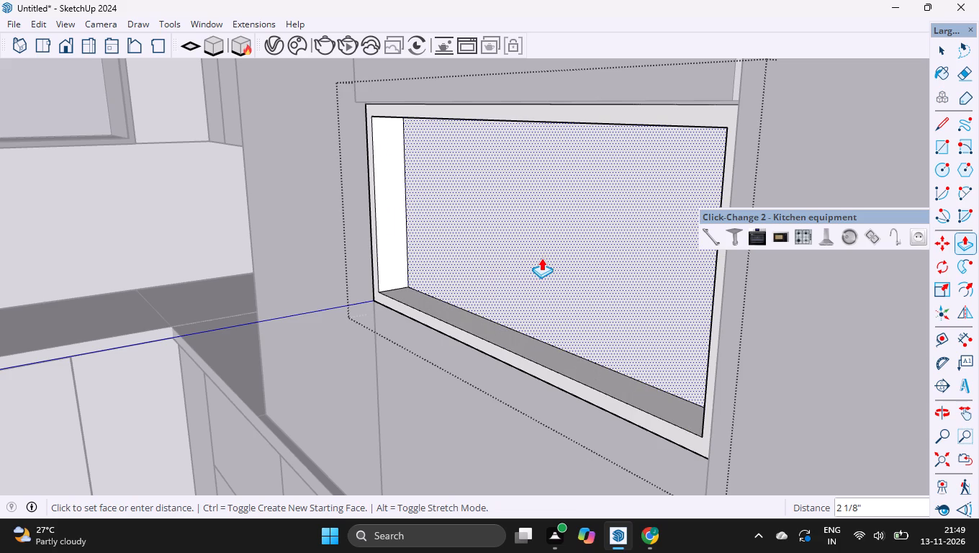
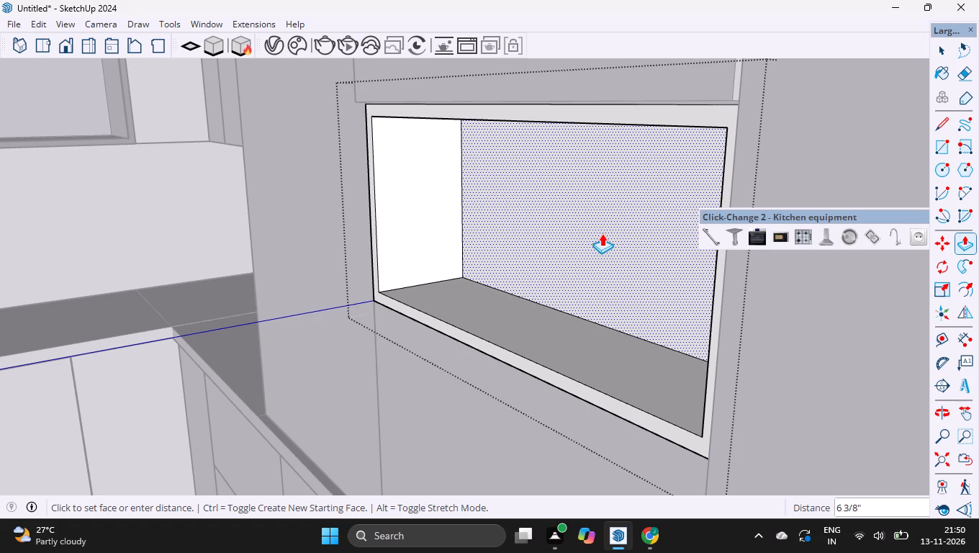
# Push the niche's inner face back about 2' 7 13/16" to the room wall's outer corner, then exit the group.
pyautogui.keyDown('ctrl'); pyautogui.scroll(-11, 554, 266); pyautogui.keyUp('ctrl')
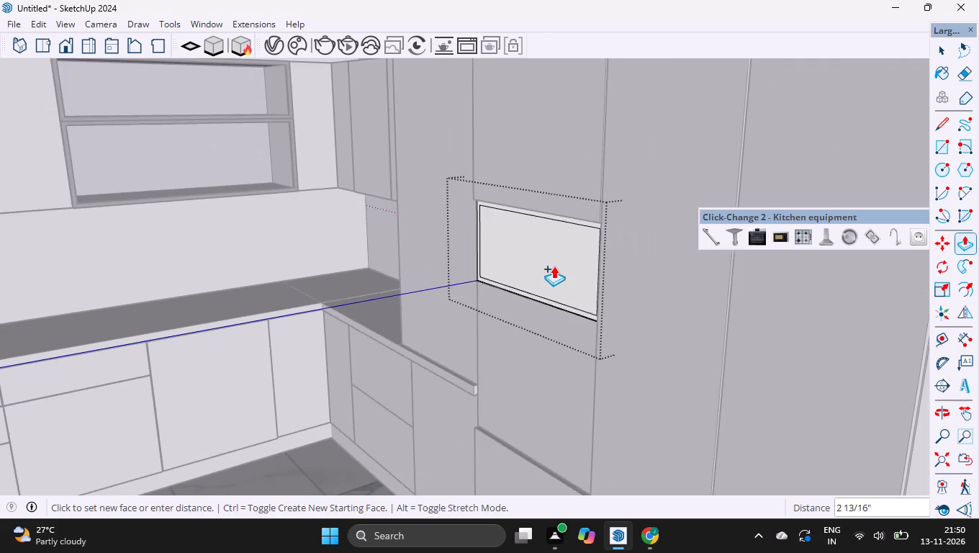
pyautogui.keyDown('ctrl'); pyautogui.scroll(-12, 554, 266); pyautogui.keyUp('ctrl')
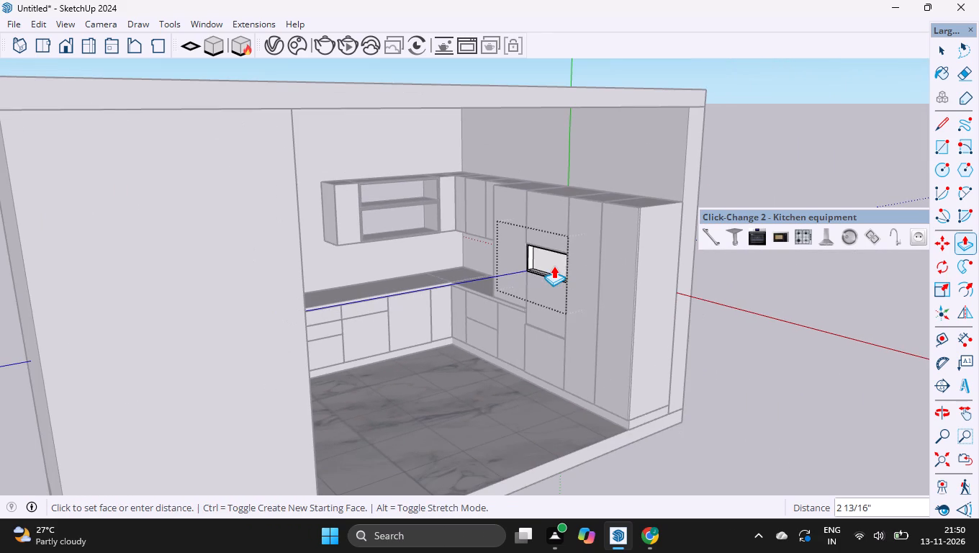
pyautogui.click(703, 91)
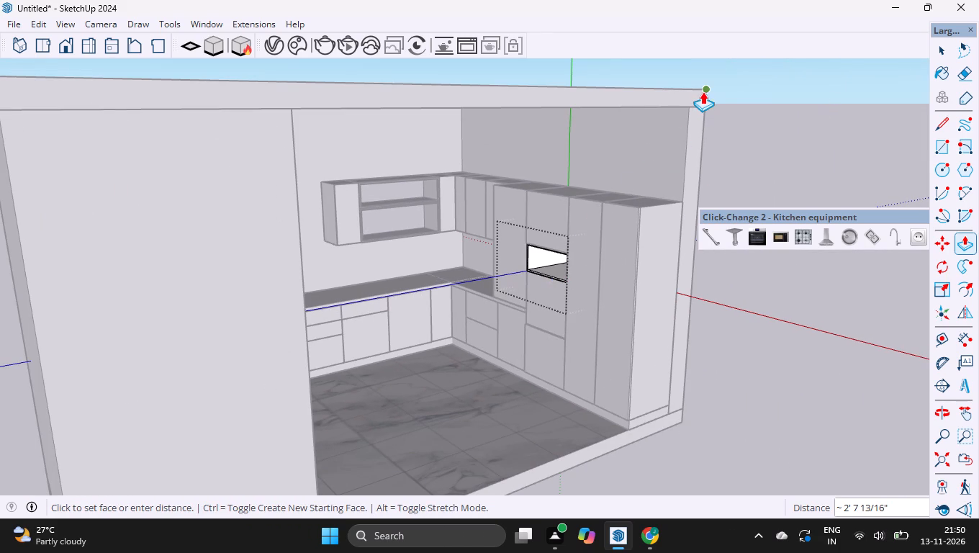
pyautogui.press('space')
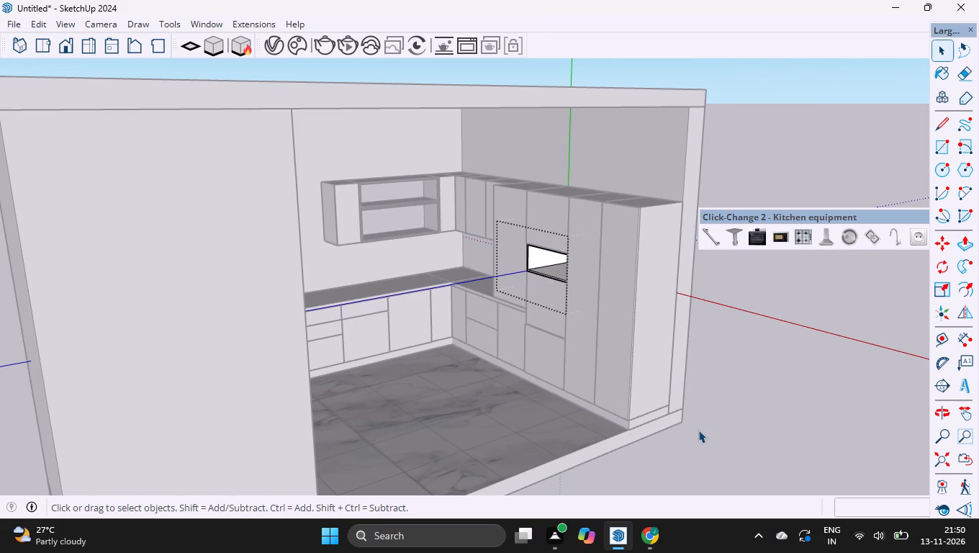
pyautogui.click(698, 430)
# Examine the hollowed niche from the outside of the room wall, the front view and the kitchen interior.
pyautogui.press('o')
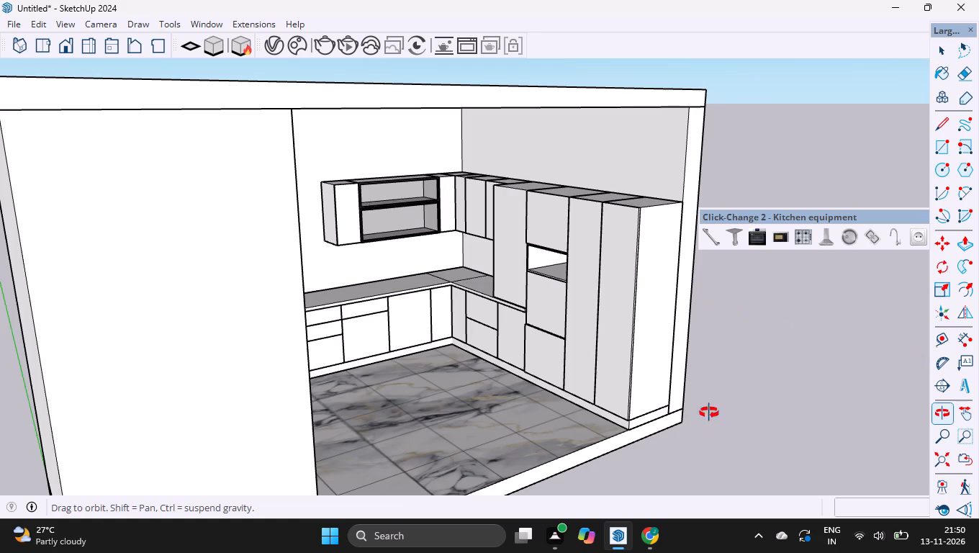
pyautogui.moveTo(749, 354); pyautogui.dragTo(550, 338)
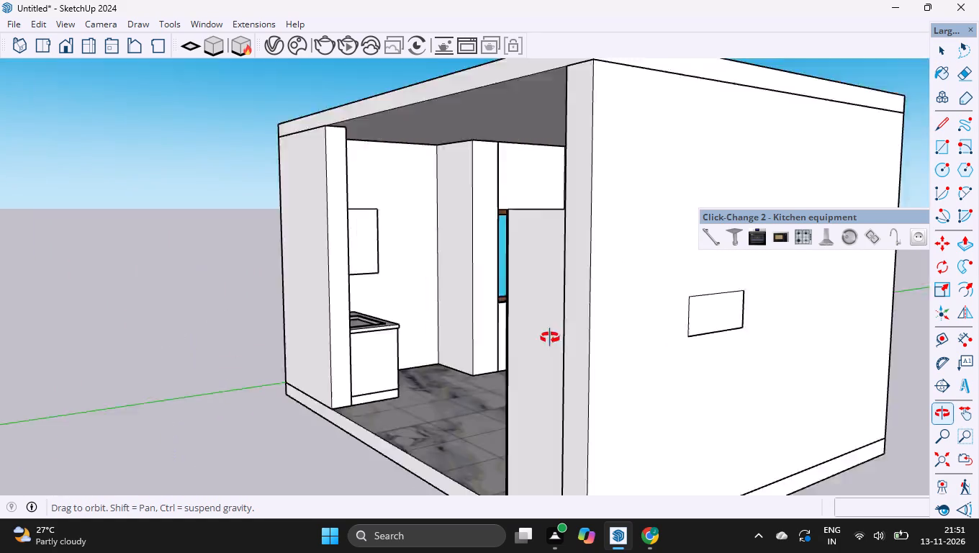
pyautogui.moveTo(550, 338); pyautogui.dragTo(721, 331)
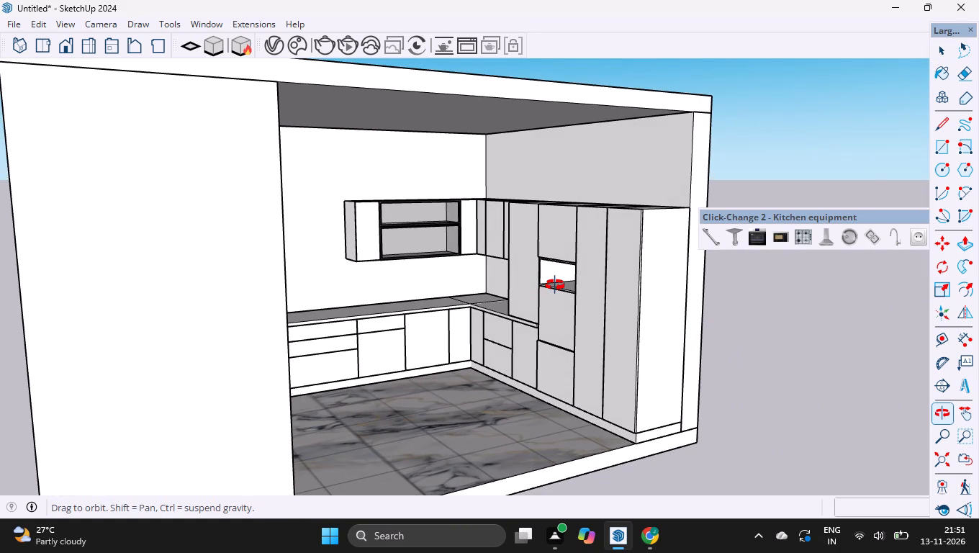
pyautogui.keyDown('ctrl'); pyautogui.scroll(10, 569, 271); pyautogui.keyUp('ctrl')
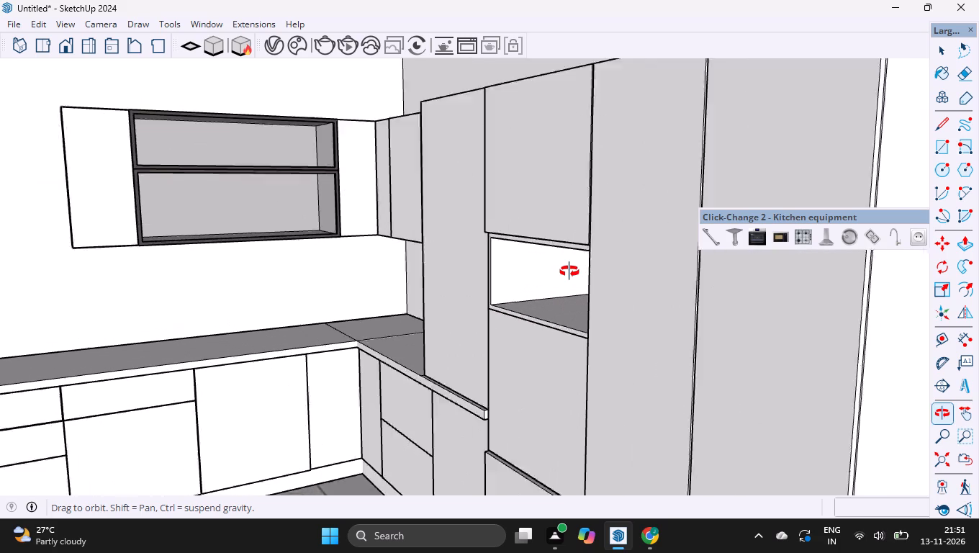
pyautogui.keyDown('ctrl'); pyautogui.scroll(2, 569, 271); pyautogui.keyUp('ctrl')
pyautogui.moveTo(520, 273); pyautogui.dragTo(654, 268)
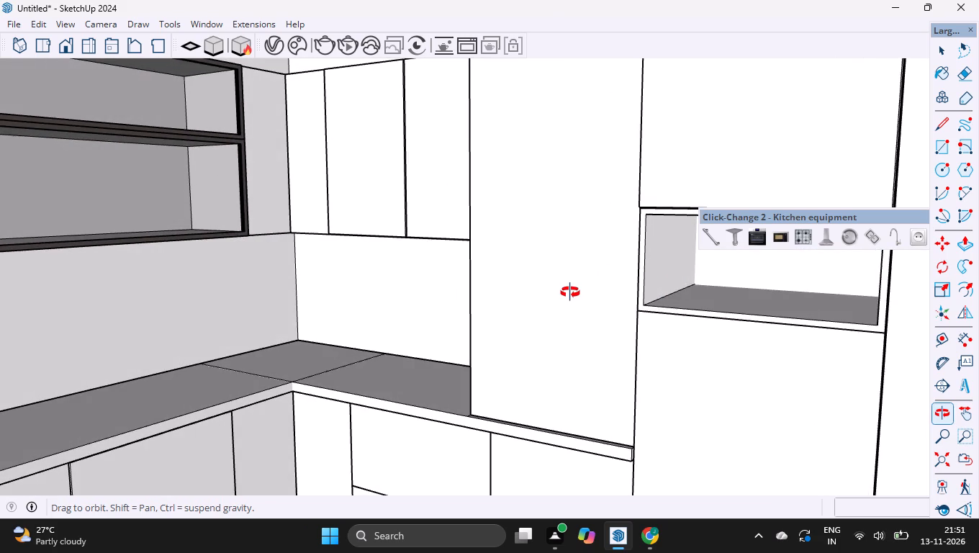
pyautogui.keyDown('ctrl'); pyautogui.scroll(-5, 570, 292); pyautogui.keyUp('ctrl')
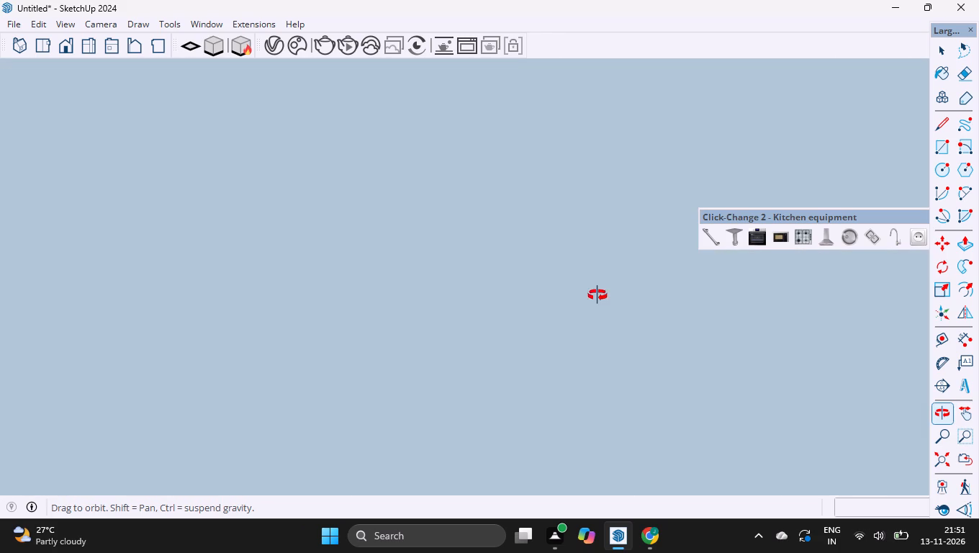
pyautogui.keyDown('ctrl'); pyautogui.scroll(-2, 597, 295); pyautogui.keyUp('ctrl')
pyautogui.click(510, 313)
pyautogui.press('space')
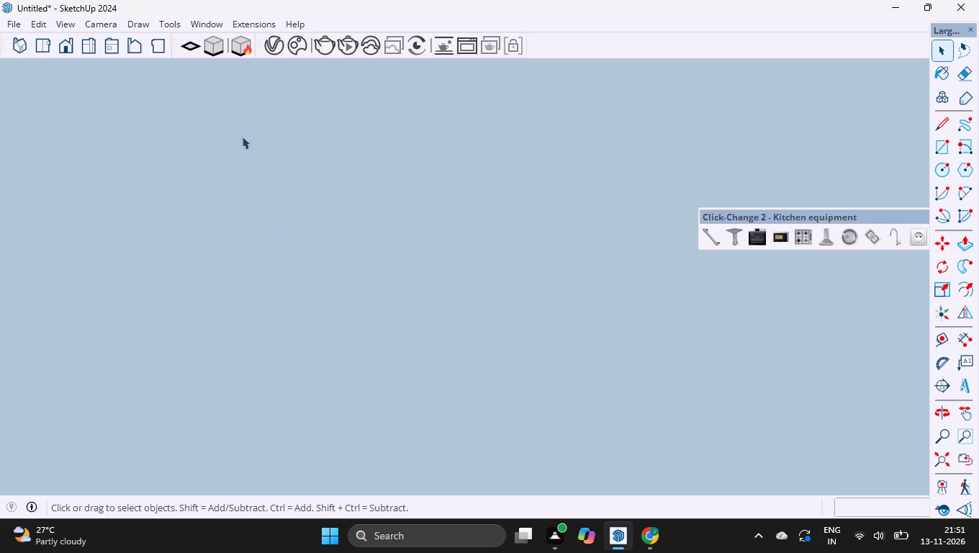
pyautogui.click(73, 46)
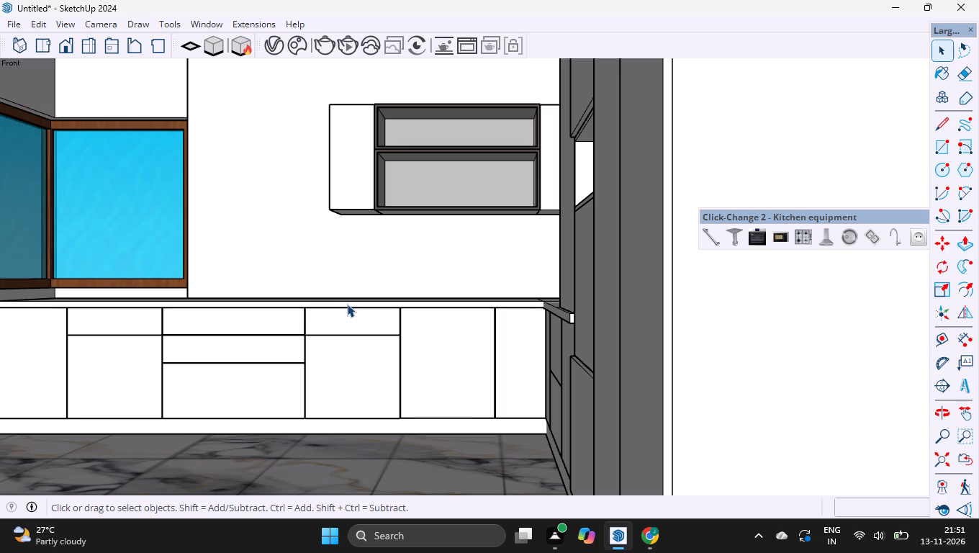
pyautogui.press('o')
pyautogui.keyDown('ctrl'); pyautogui.scroll(4, 321, 256); pyautogui.keyUp('ctrl')
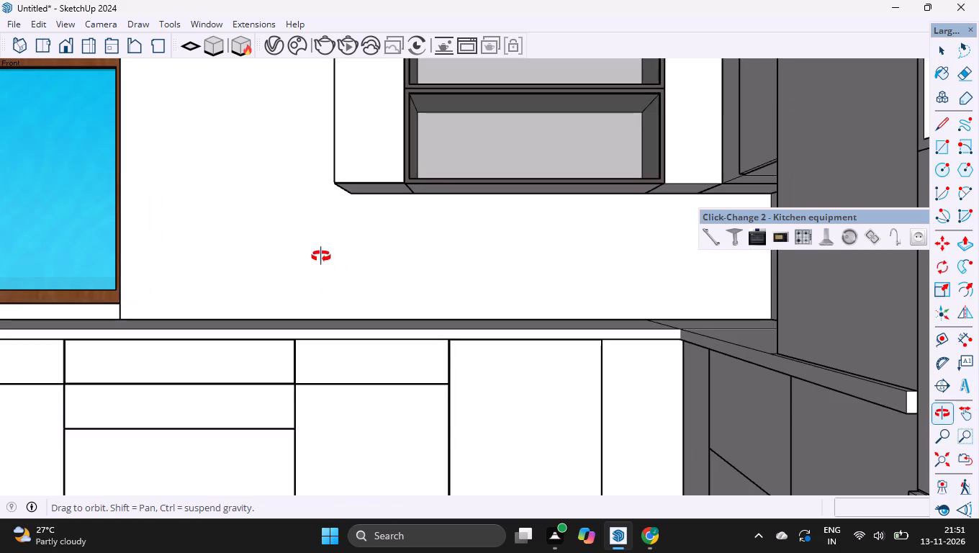
pyautogui.keyDown('ctrl'); pyautogui.scroll(-4, 321, 256); pyautogui.keyUp('ctrl')
pyautogui.moveTo(304, 225); pyautogui.dragTo(447, 269)
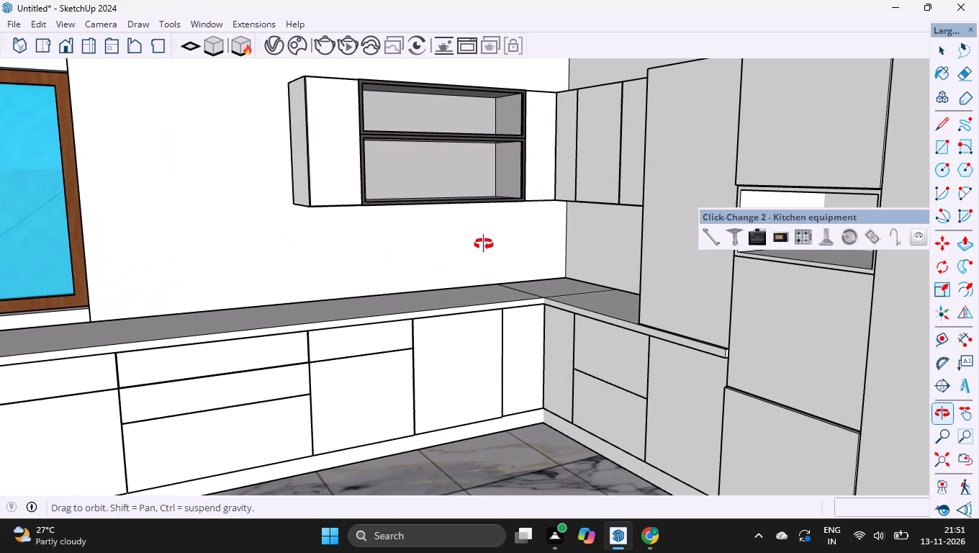
pyautogui.keyDown('ctrl'); pyautogui.scroll(-2, 492, 254); pyautogui.keyUp('ctrl')
pyautogui.keyDown('ctrl'); pyautogui.scroll(-3, 662, 346); pyautogui.keyUp('ctrl')
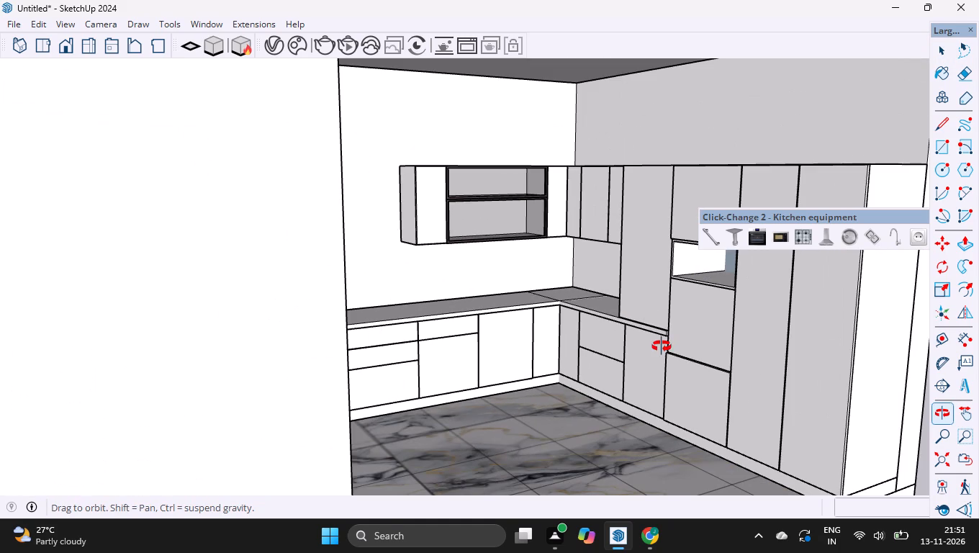
pyautogui.keyDown('ctrl'); pyautogui.scroll(-4, 583, 293); pyautogui.keyUp('ctrl')
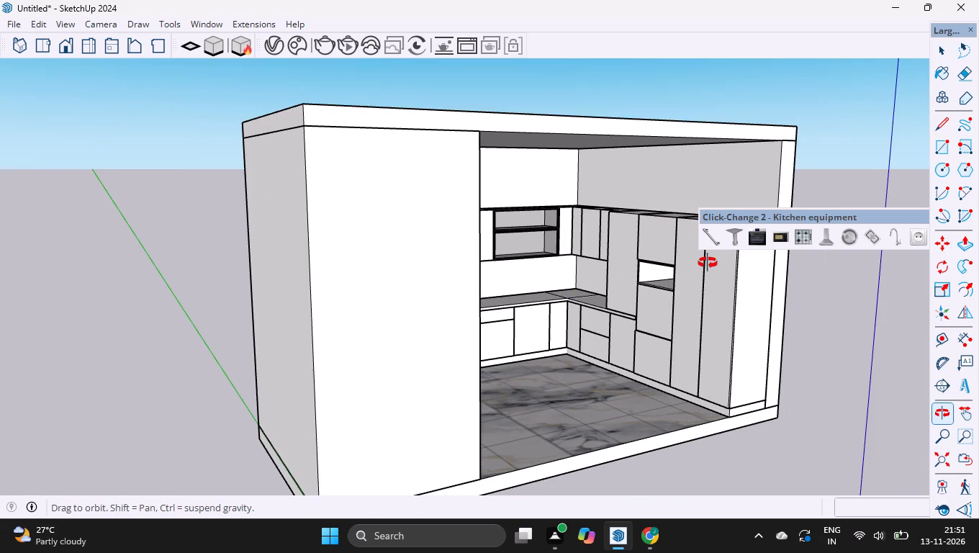
pyautogui.moveTo(708, 263); pyautogui.dragTo(795, 276)
# Isolate the niche compartment group from the rest of the kitchen model.
pyautogui.keyDown('ctrl'); pyautogui.scroll(4, 693, 244); pyautogui.keyUp('ctrl')
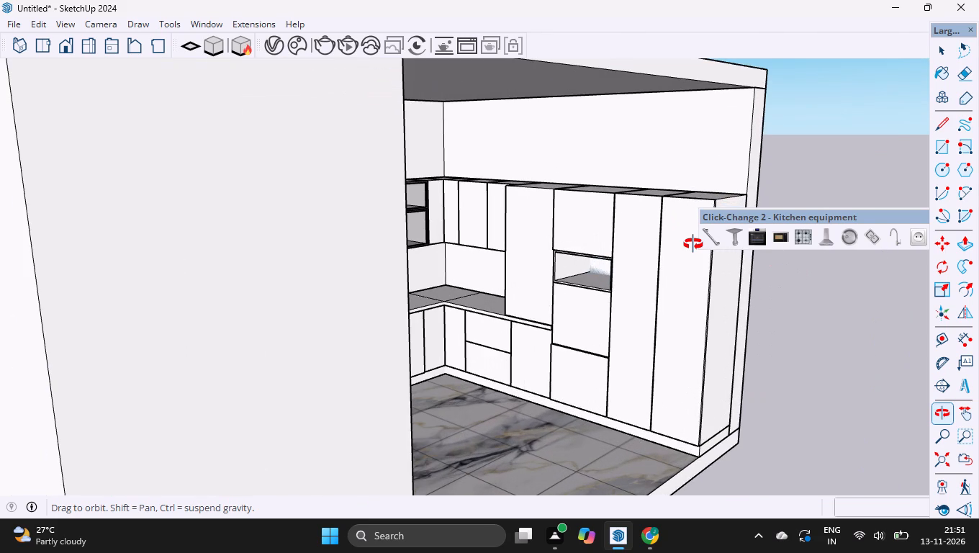
pyautogui.press('space')
pyautogui.keyDown('ctrl'); pyautogui.scroll(1, 587, 260); pyautogui.keyUp('ctrl')
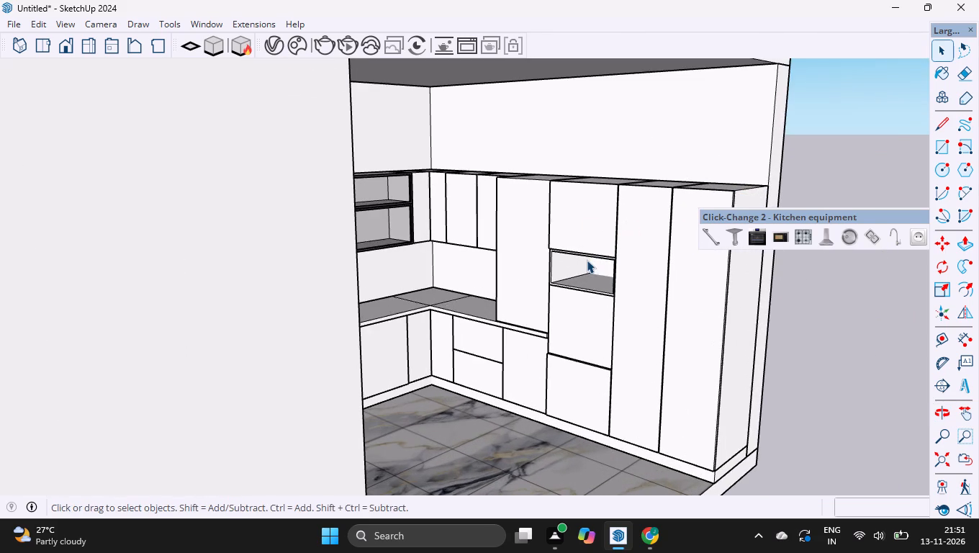
pyautogui.keyDown('ctrl'); pyautogui.scroll(5, 587, 260); pyautogui.keyUp('ctrl')
pyautogui.click(549, 267)
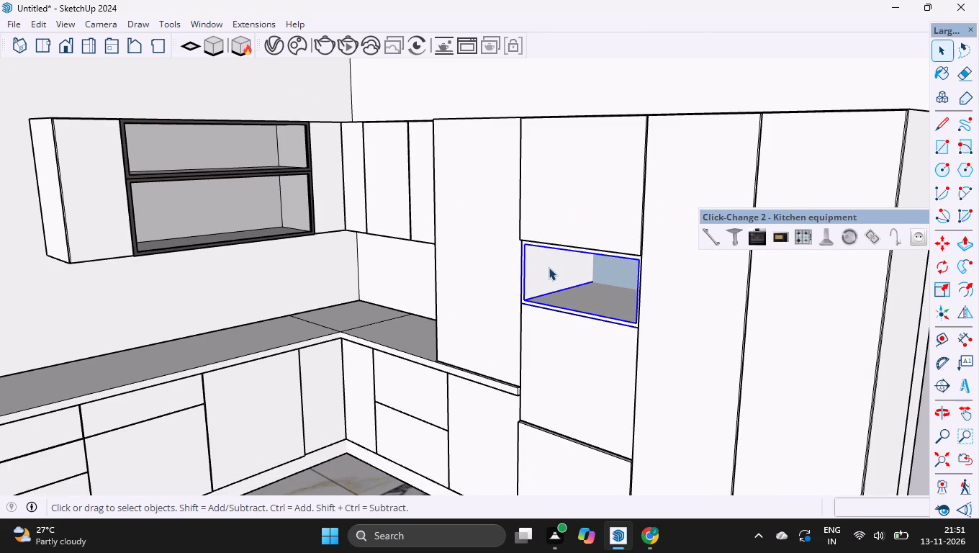
pyautogui.rightClick(549, 267)
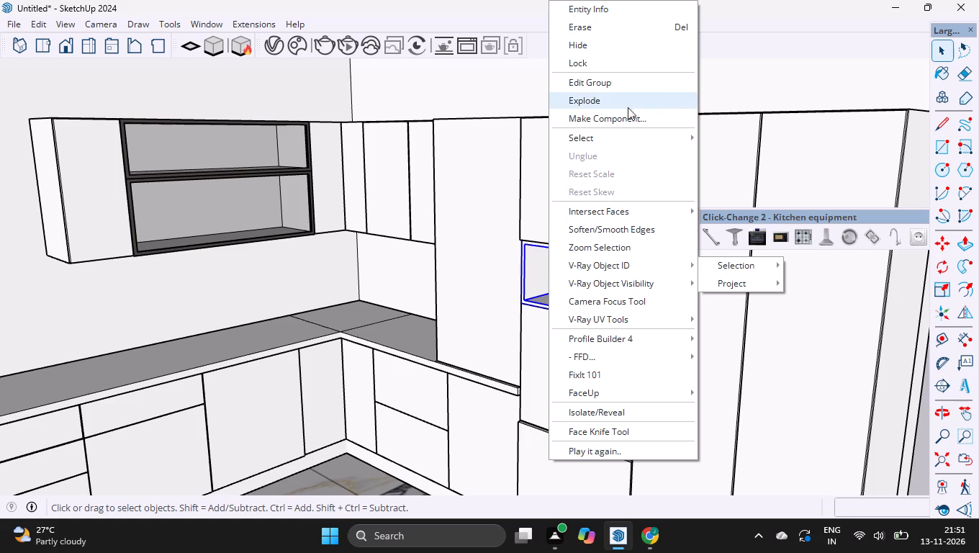
pyautogui.click(616, 408)
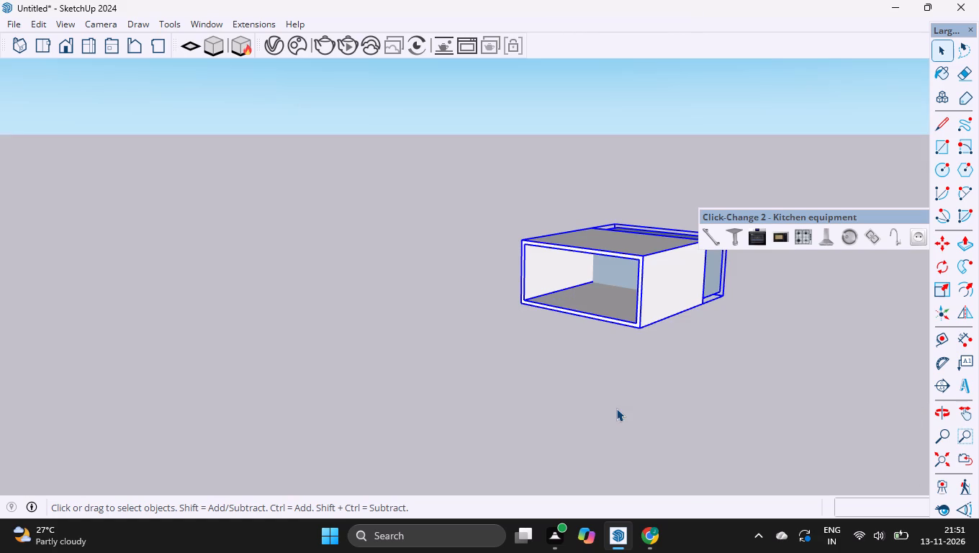
# Open the isolated niche group and Push/Pull its protruding back face inward about 9", flush with the compartment's rear frame.
pyautogui.keyDown('ctrl'); pyautogui.scroll(-6, 503, 367); pyautogui.keyUp('ctrl')
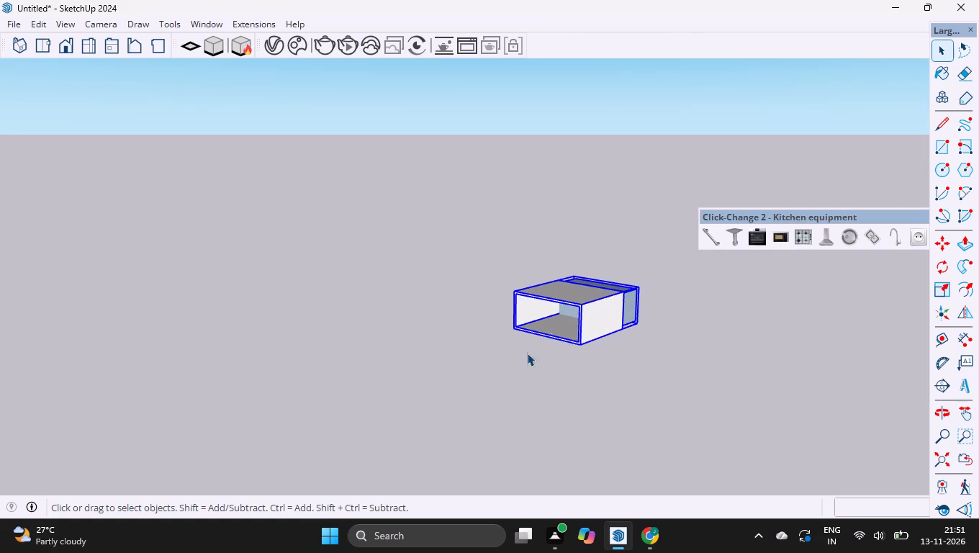
pyautogui.press('o')
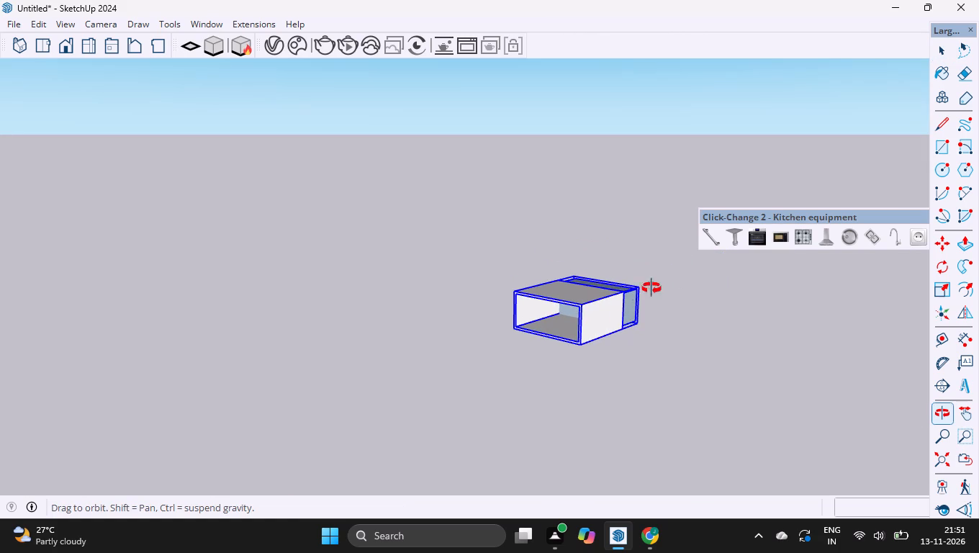
pyautogui.keyDown('ctrl'); pyautogui.scroll(10, 626, 302); pyautogui.keyUp('ctrl')
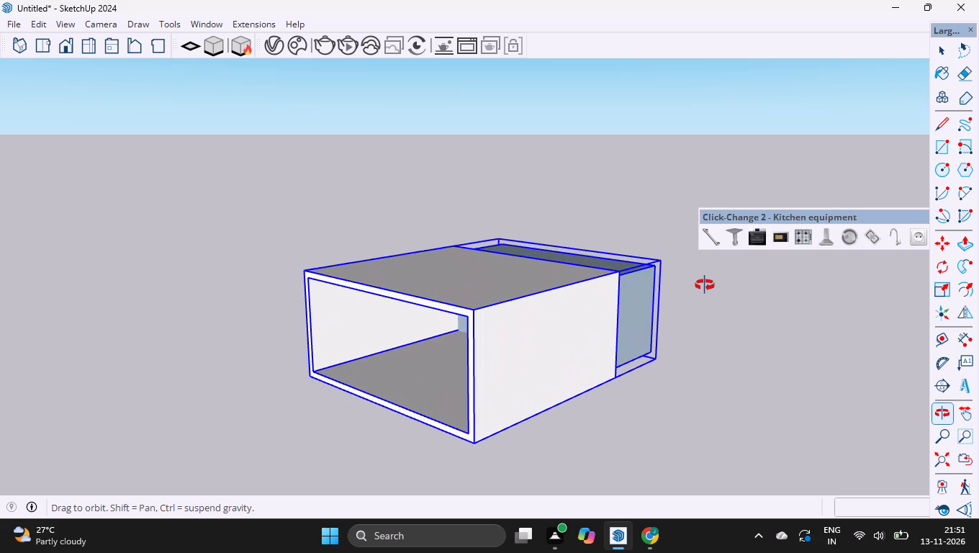
pyautogui.moveTo(705, 285); pyautogui.dragTo(244, 345)
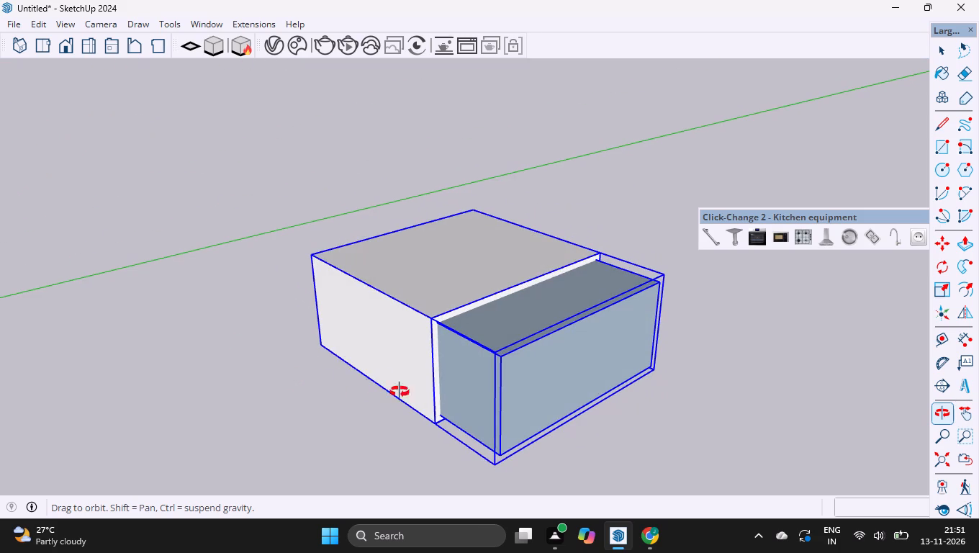
pyautogui.keyDown('ctrl'); pyautogui.scroll(2, 479, 364); pyautogui.keyUp('ctrl')
pyautogui.press('space')
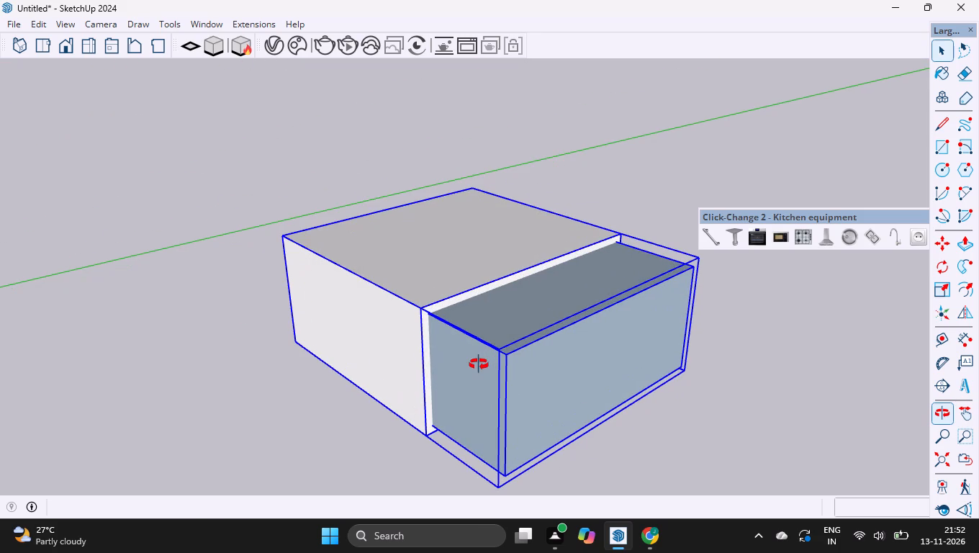
pyautogui.doubleClick(525, 390)
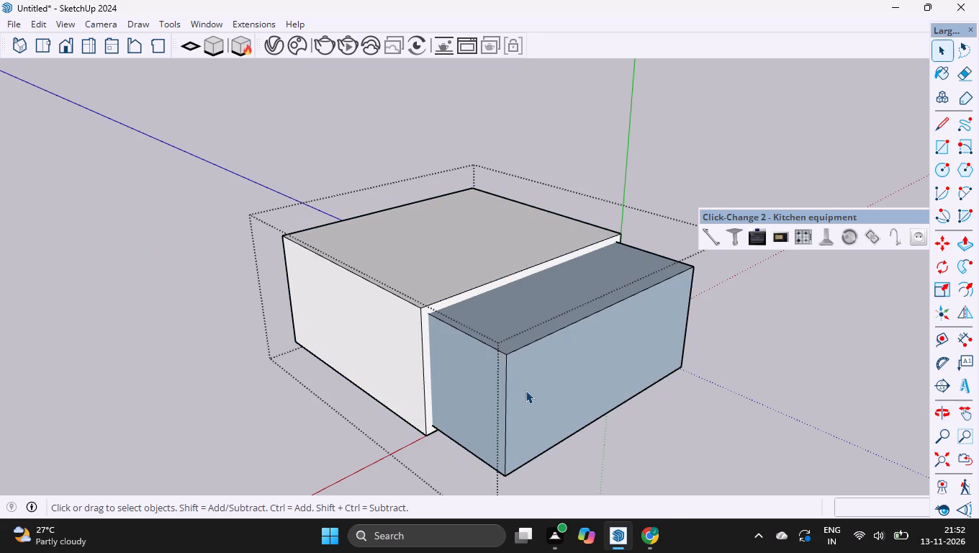
pyautogui.press('p')
pyautogui.click(525, 390)
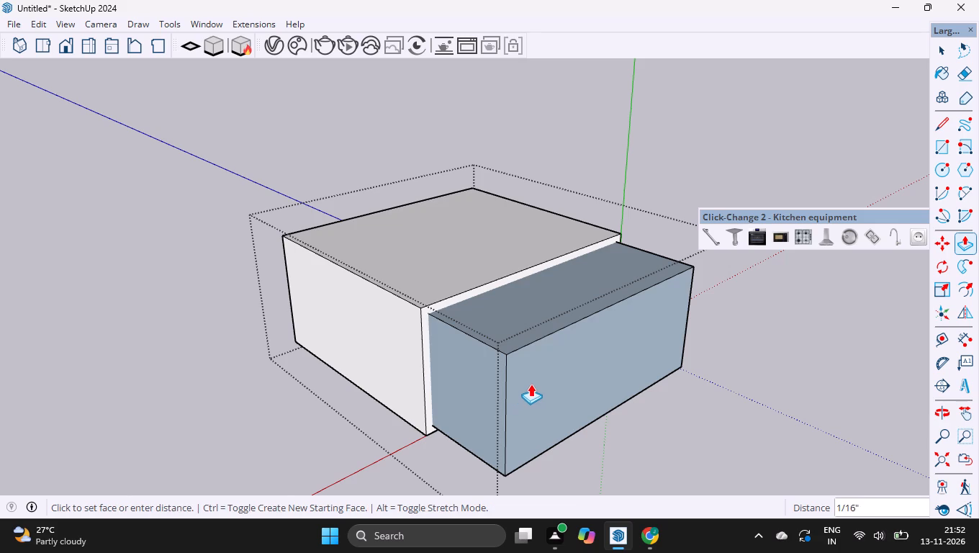
pyautogui.click(422, 310)
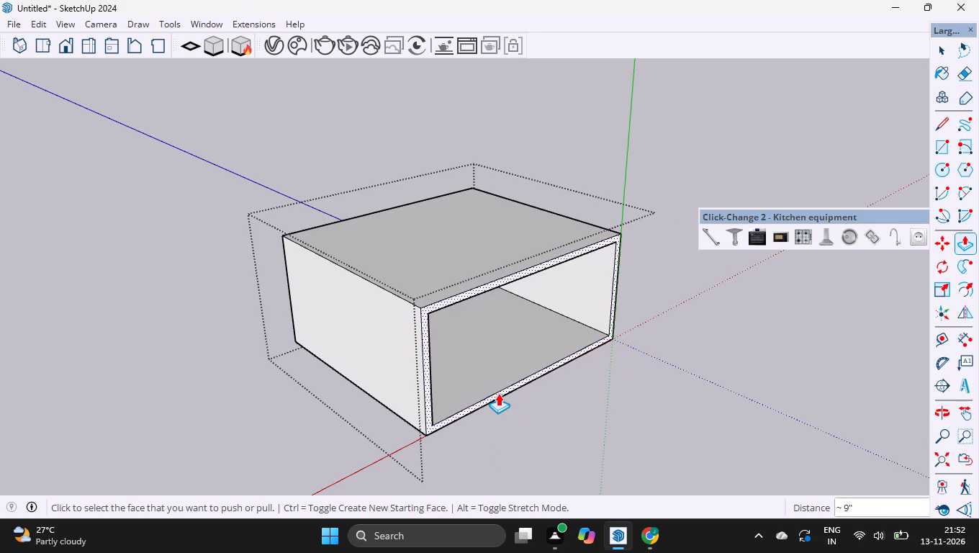
pyautogui.press('space')
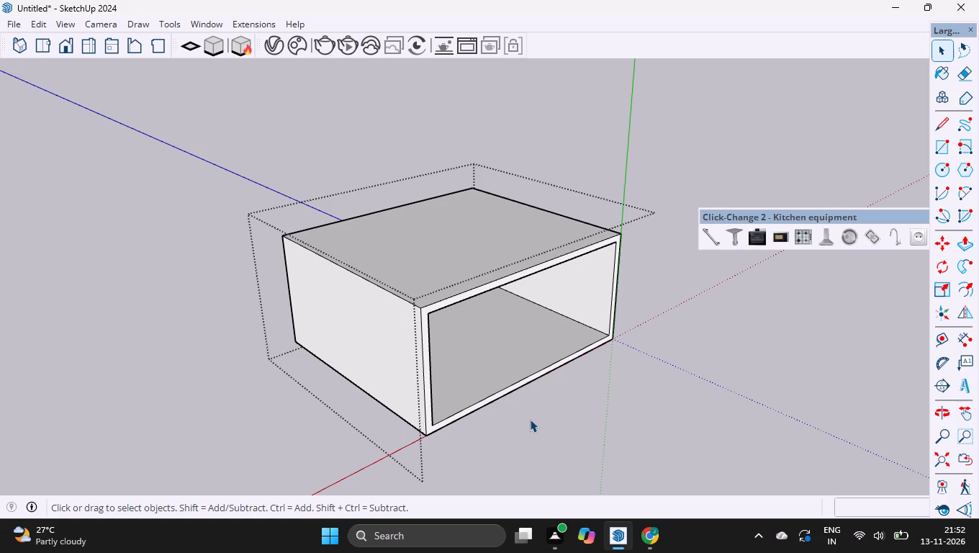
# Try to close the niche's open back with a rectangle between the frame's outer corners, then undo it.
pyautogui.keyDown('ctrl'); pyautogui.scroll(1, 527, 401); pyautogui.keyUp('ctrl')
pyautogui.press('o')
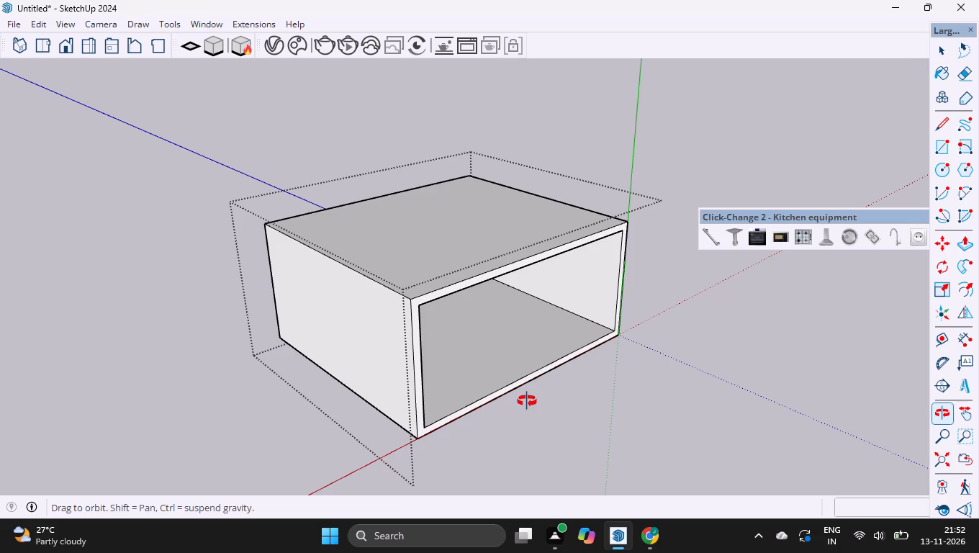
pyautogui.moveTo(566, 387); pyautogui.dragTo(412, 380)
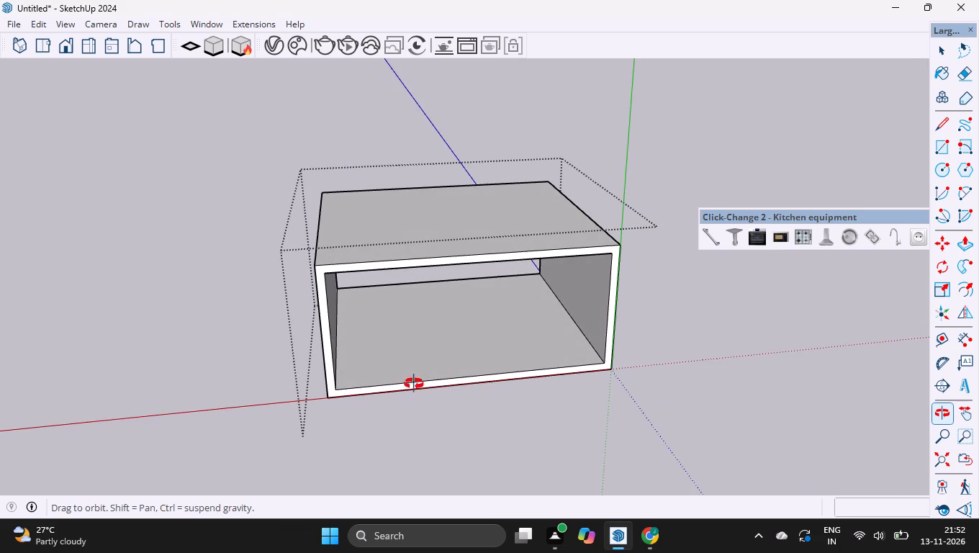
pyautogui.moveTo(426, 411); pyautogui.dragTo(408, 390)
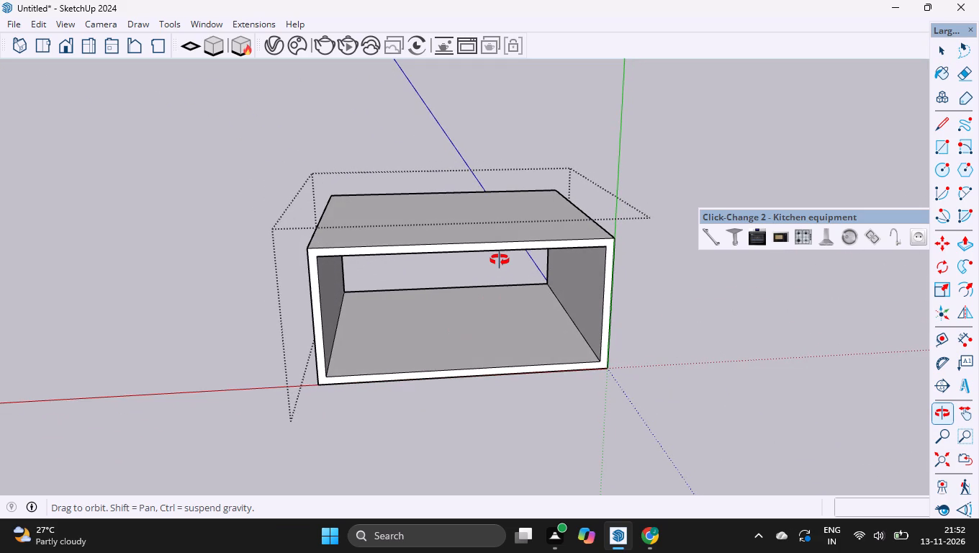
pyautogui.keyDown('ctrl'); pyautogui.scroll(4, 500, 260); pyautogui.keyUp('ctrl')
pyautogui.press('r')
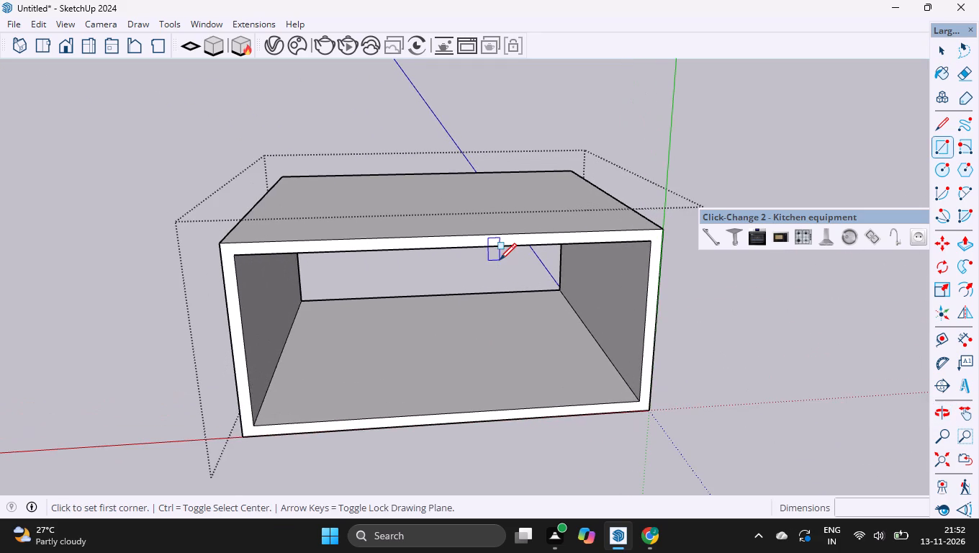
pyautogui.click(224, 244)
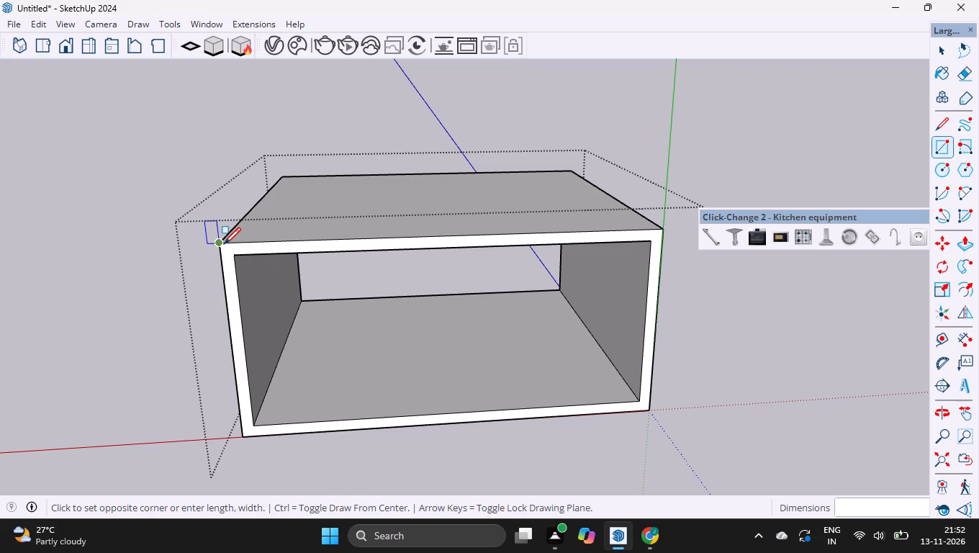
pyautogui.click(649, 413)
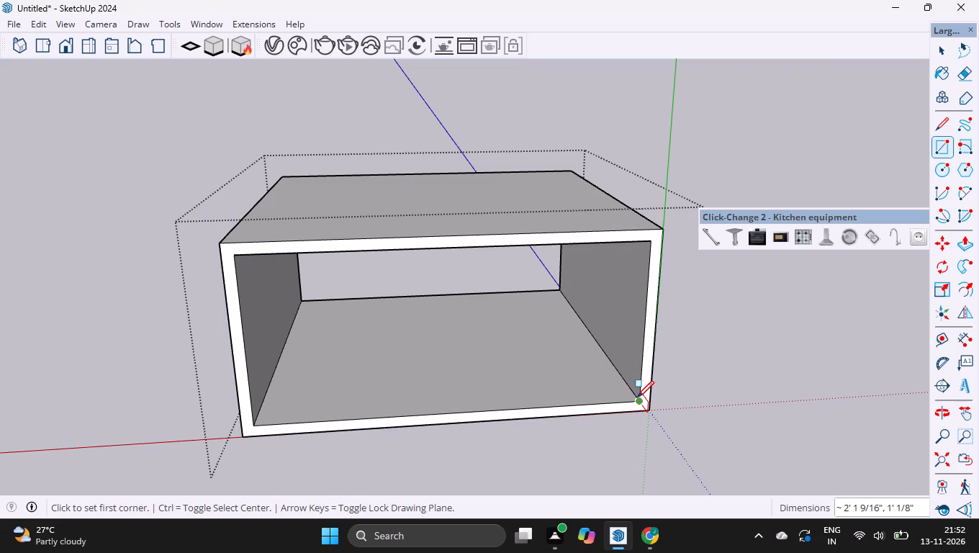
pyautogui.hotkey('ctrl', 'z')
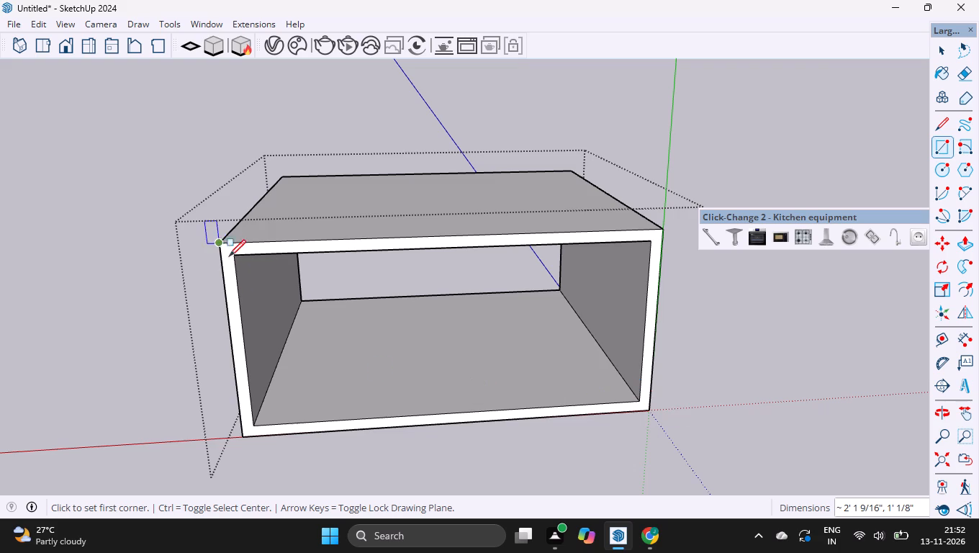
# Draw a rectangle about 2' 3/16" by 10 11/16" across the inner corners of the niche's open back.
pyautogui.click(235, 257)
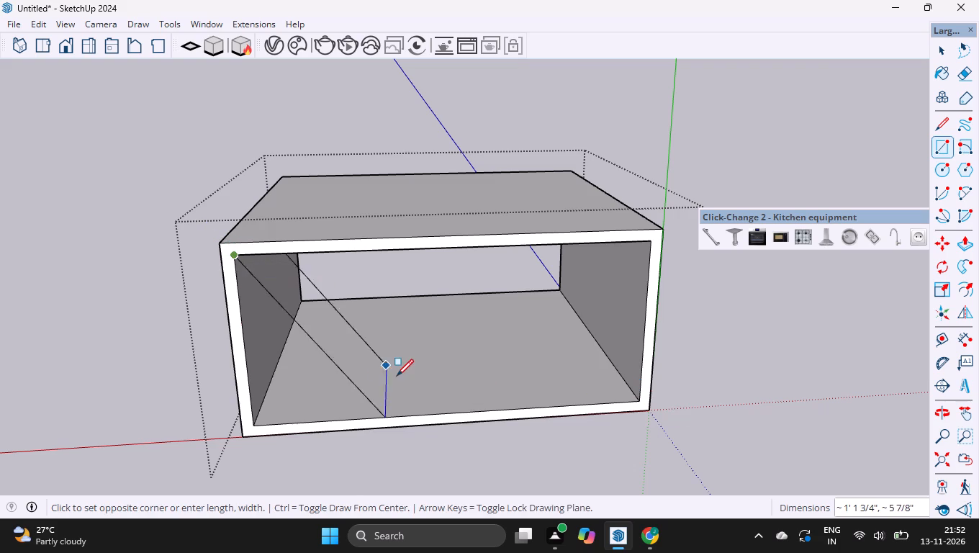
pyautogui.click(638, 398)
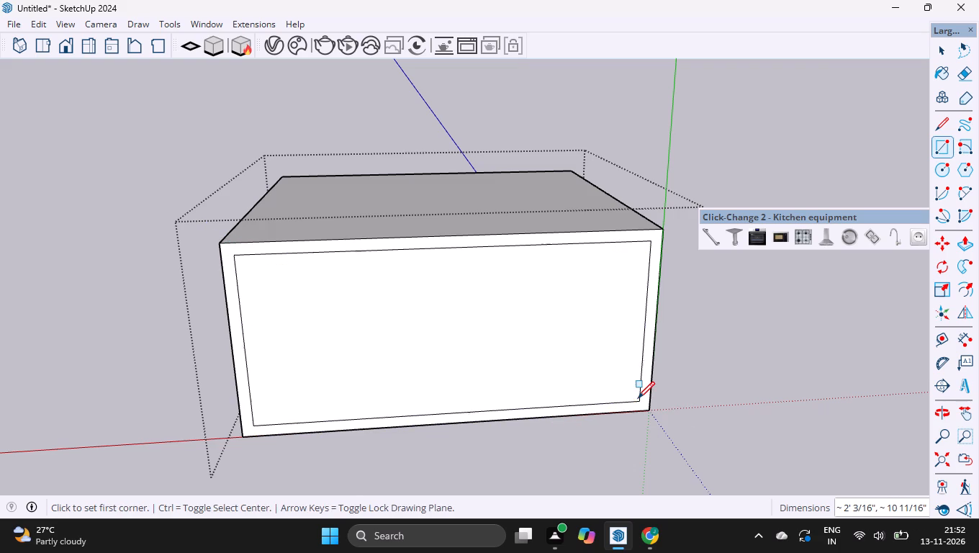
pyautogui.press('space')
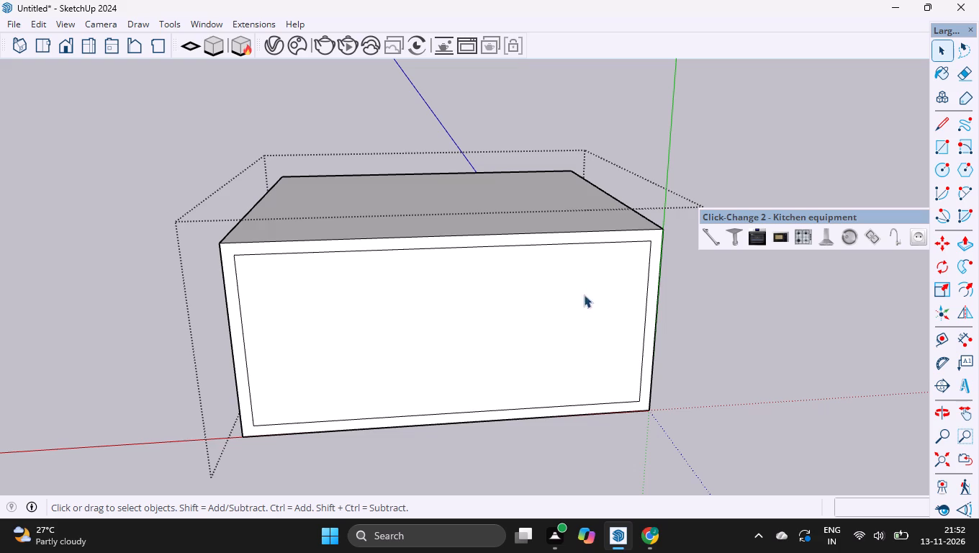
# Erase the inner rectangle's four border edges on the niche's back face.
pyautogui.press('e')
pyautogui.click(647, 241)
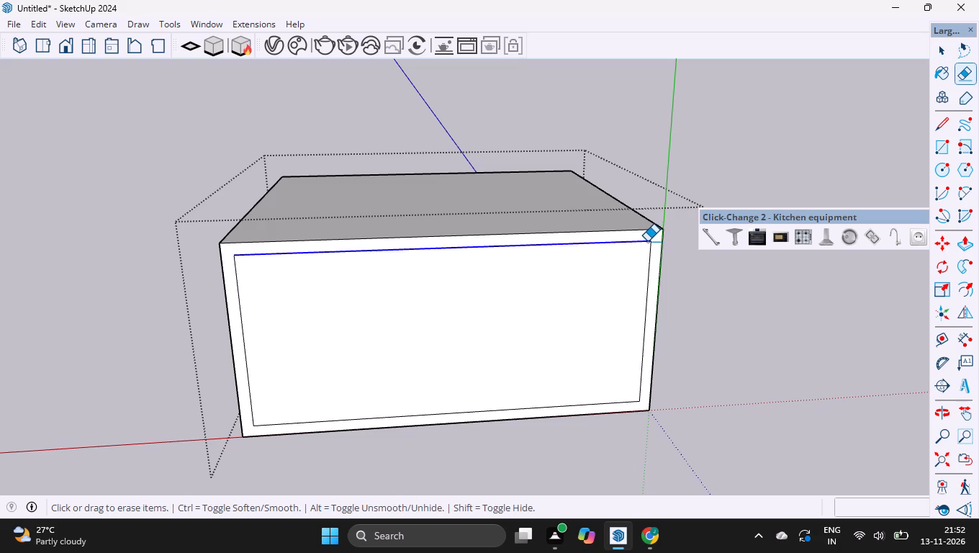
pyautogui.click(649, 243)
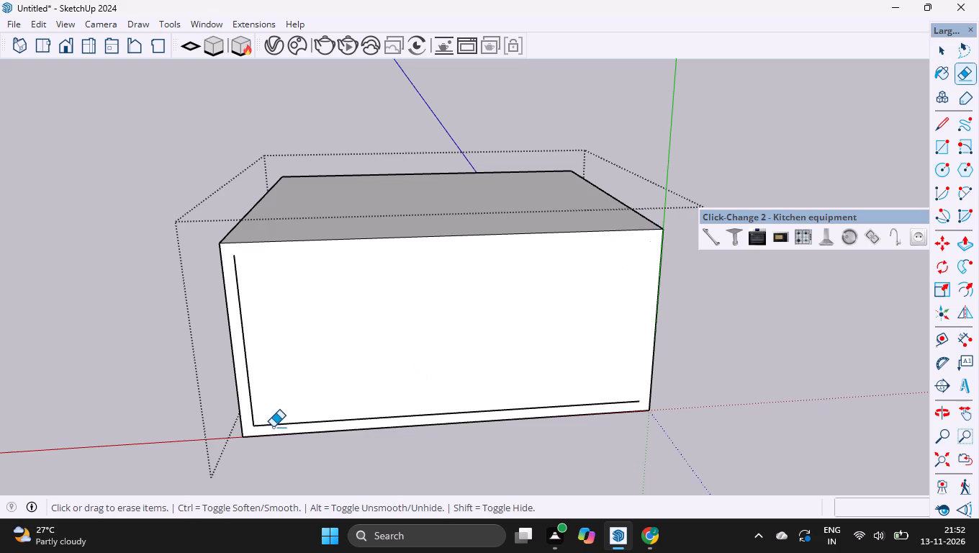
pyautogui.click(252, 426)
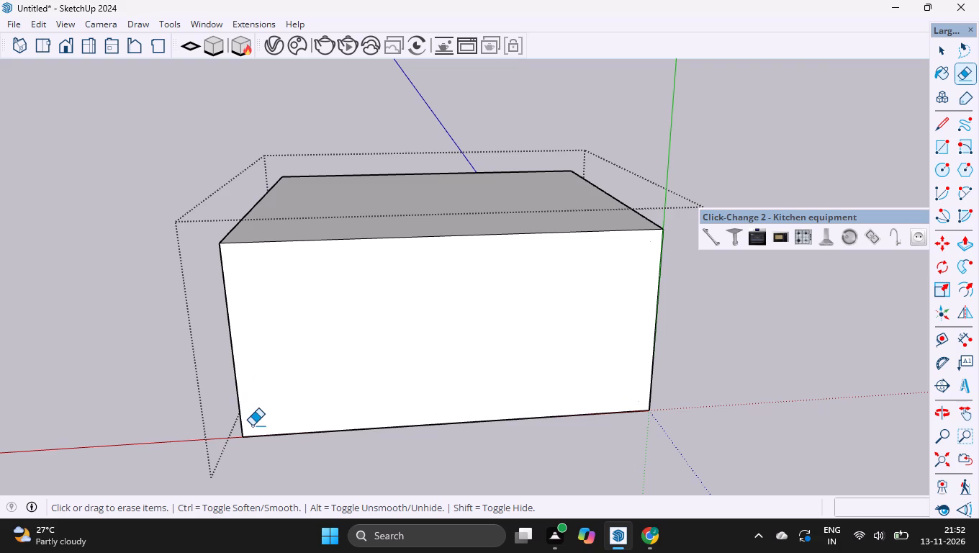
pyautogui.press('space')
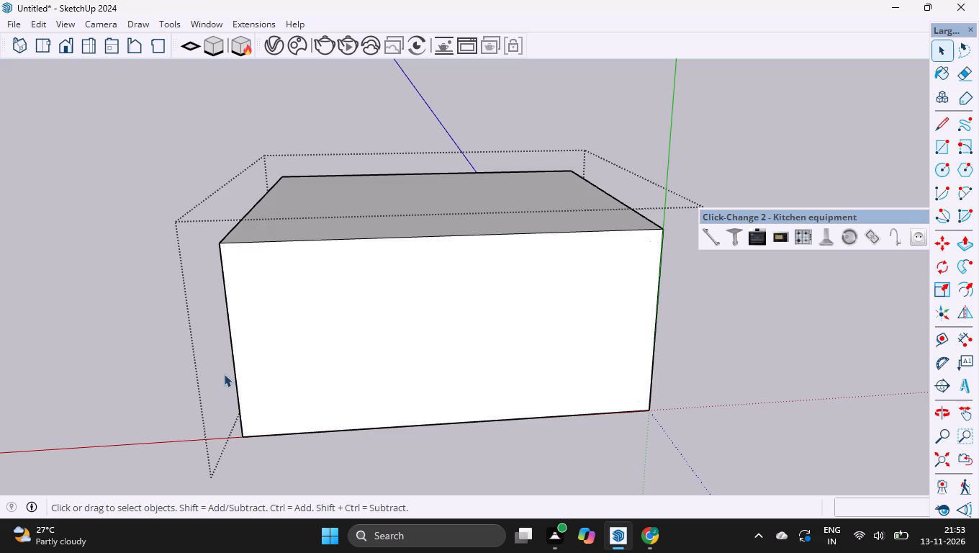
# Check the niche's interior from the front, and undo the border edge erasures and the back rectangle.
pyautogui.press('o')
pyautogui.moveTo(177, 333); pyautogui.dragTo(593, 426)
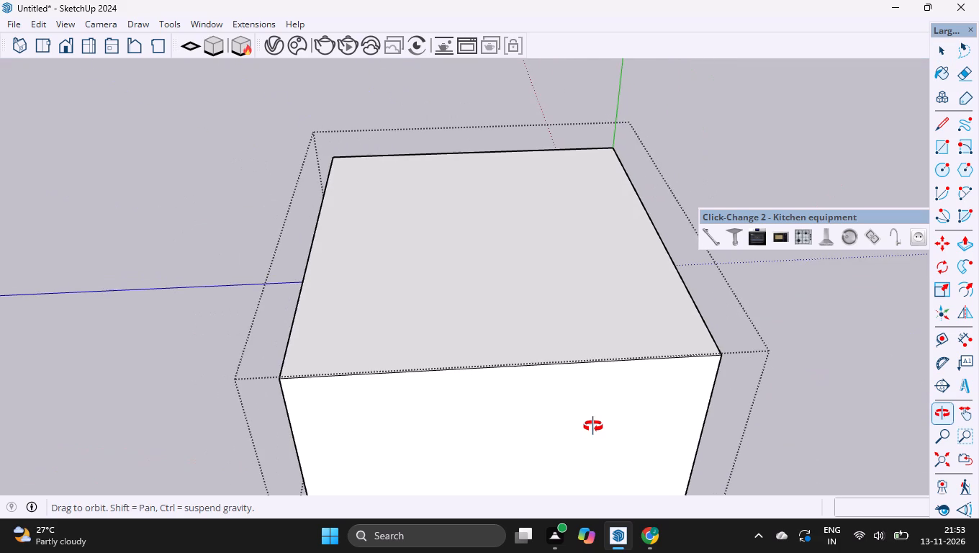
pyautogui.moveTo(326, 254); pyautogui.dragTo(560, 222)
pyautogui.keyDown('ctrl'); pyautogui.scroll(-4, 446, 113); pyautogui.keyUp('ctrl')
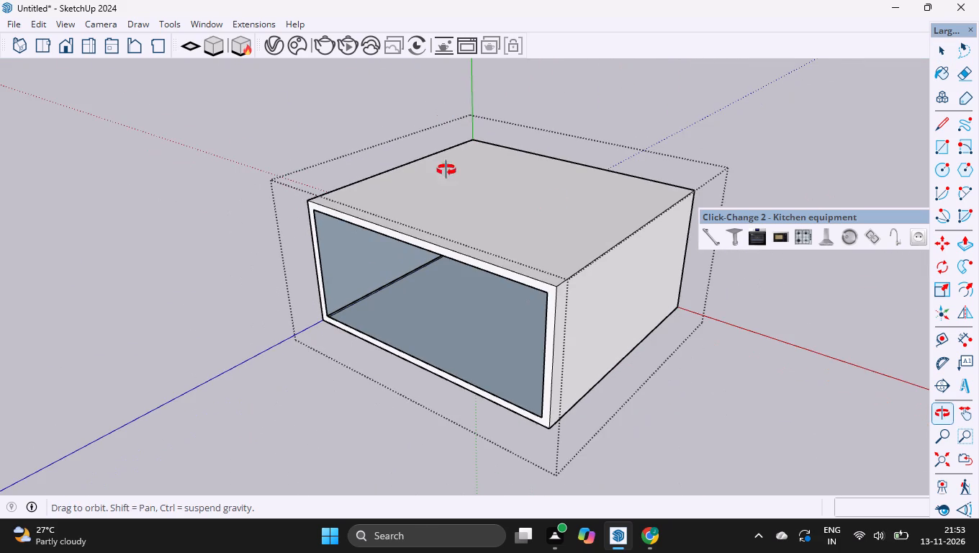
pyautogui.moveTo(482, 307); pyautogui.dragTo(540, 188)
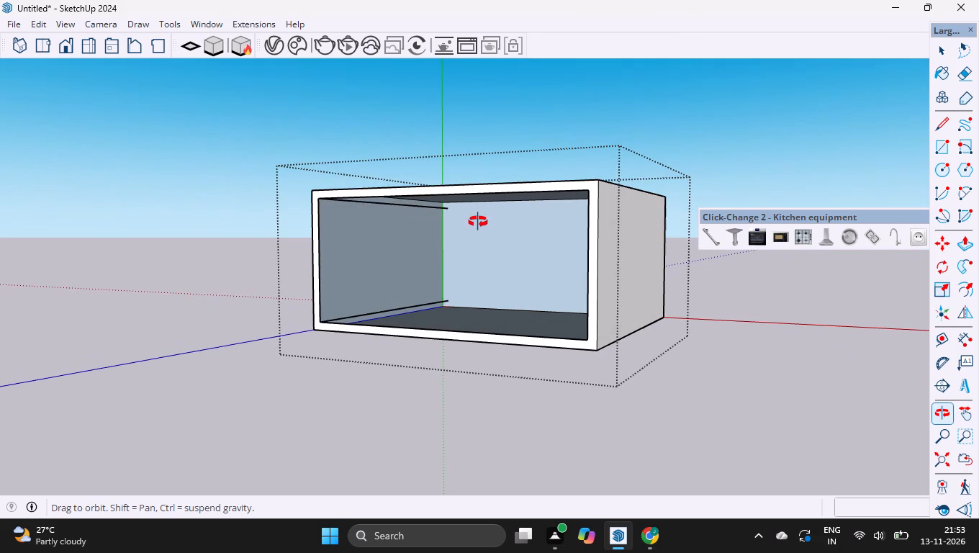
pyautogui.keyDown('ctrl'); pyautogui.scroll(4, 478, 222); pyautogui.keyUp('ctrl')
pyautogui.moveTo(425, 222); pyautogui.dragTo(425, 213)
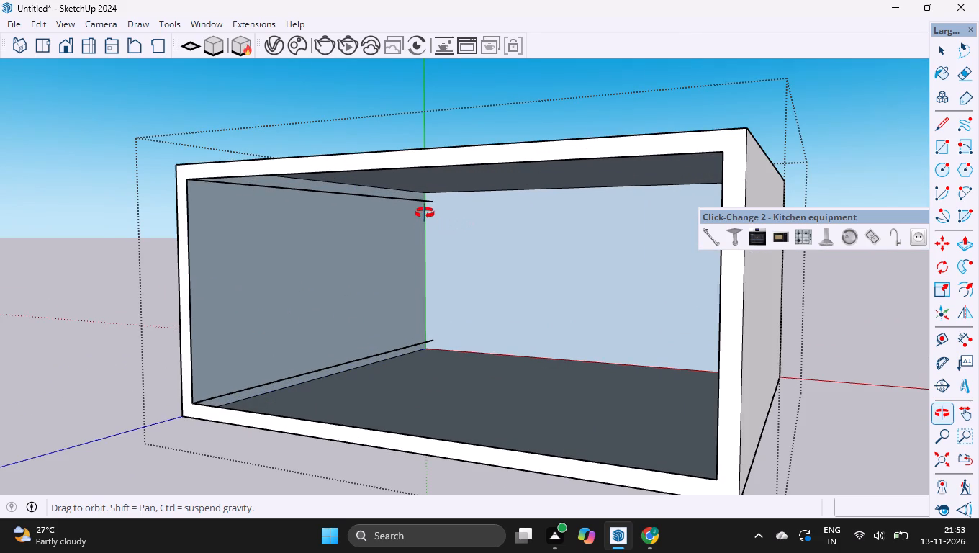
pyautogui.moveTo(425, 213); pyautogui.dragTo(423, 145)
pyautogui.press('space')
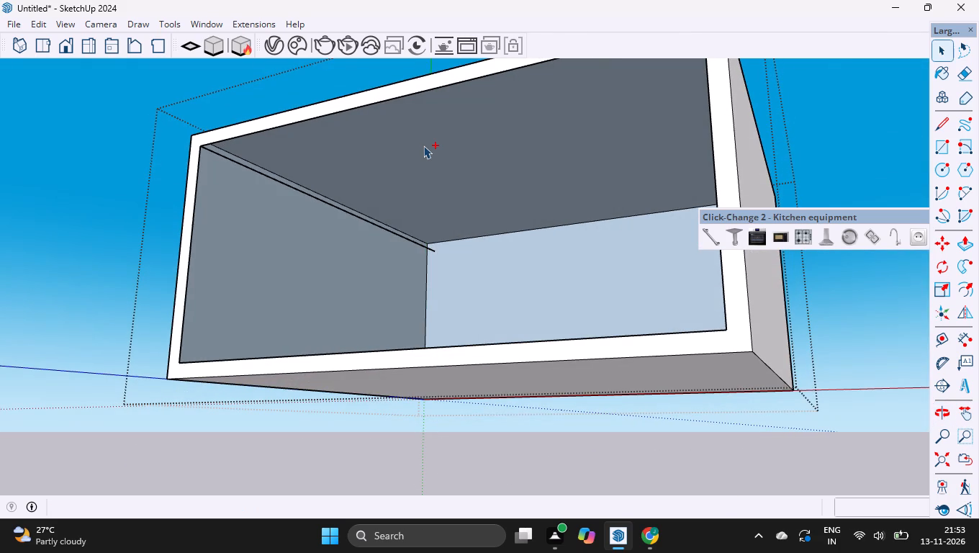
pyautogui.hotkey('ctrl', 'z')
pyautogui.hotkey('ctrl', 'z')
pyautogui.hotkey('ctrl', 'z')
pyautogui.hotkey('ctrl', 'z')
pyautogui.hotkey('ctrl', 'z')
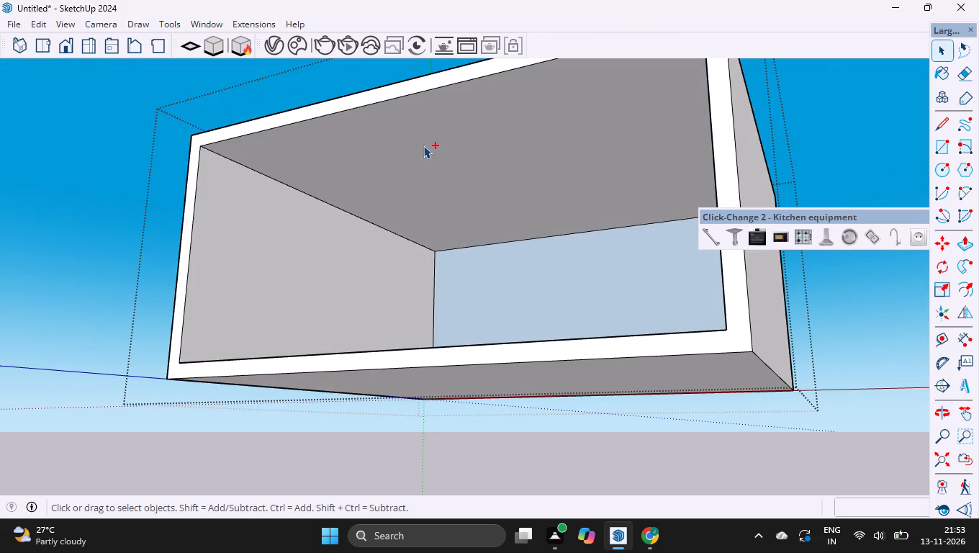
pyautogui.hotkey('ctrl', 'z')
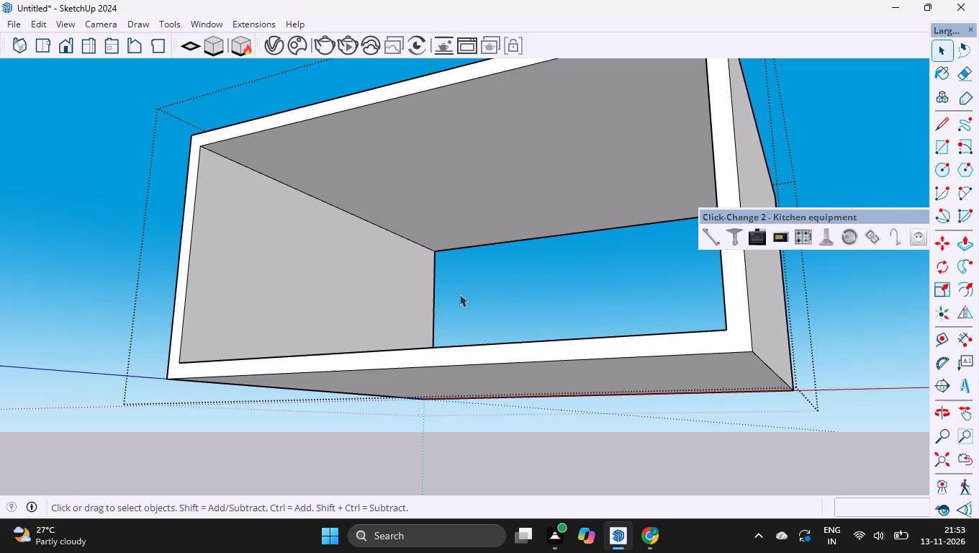
# Close the niche's open back with a rectangle about 2' 3/16" by 10 11/16" between the frame's inner corners.
pyautogui.keyDown('ctrl'); pyautogui.scroll(-7, 459, 294); pyautogui.keyUp('ctrl')
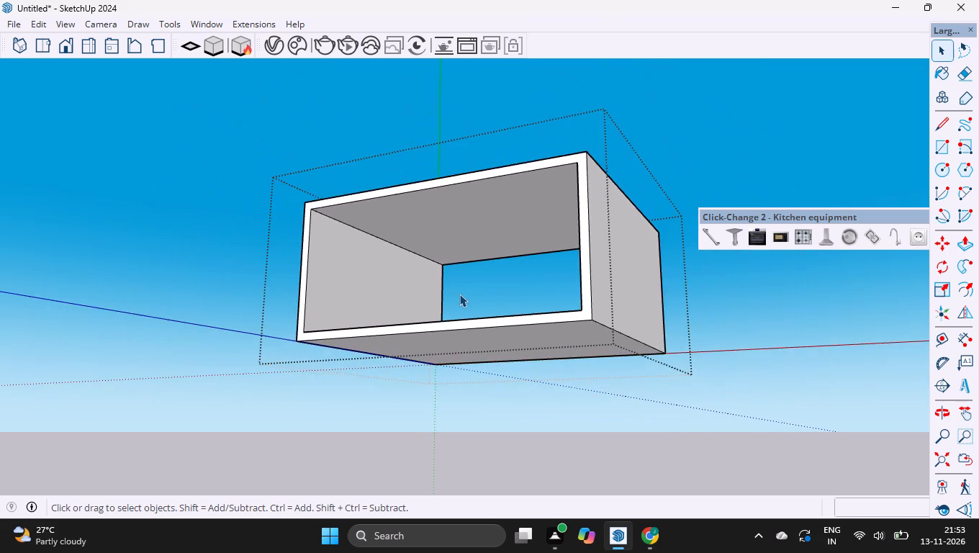
pyautogui.keyDown('ctrl'); pyautogui.scroll(-4, 459, 294); pyautogui.keyUp('ctrl')
pyautogui.press('o')
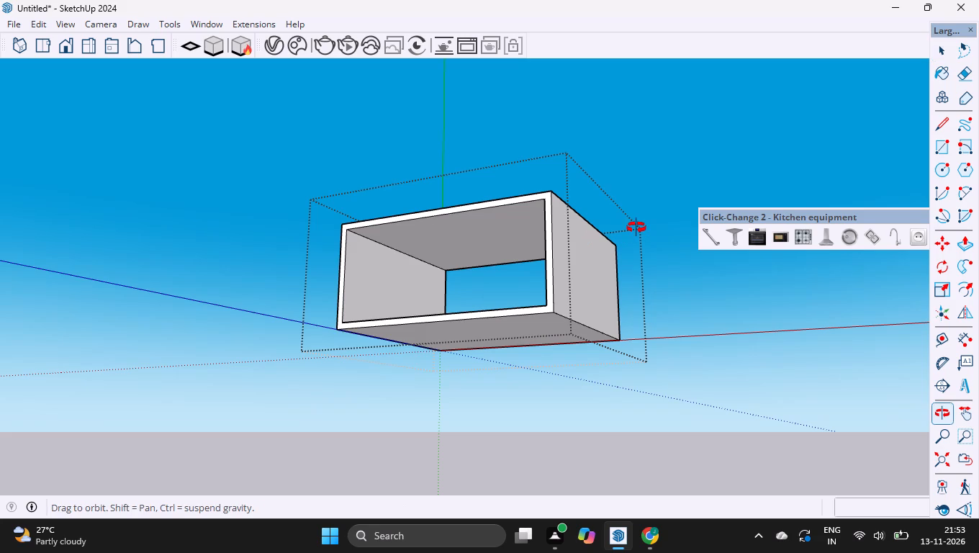
pyautogui.moveTo(615, 184); pyautogui.dragTo(245, 356)
pyautogui.moveTo(600, 405); pyautogui.dragTo(320, 377)
pyautogui.keyDown('ctrl'); pyautogui.scroll(3, 615, 333); pyautogui.keyUp('ctrl')
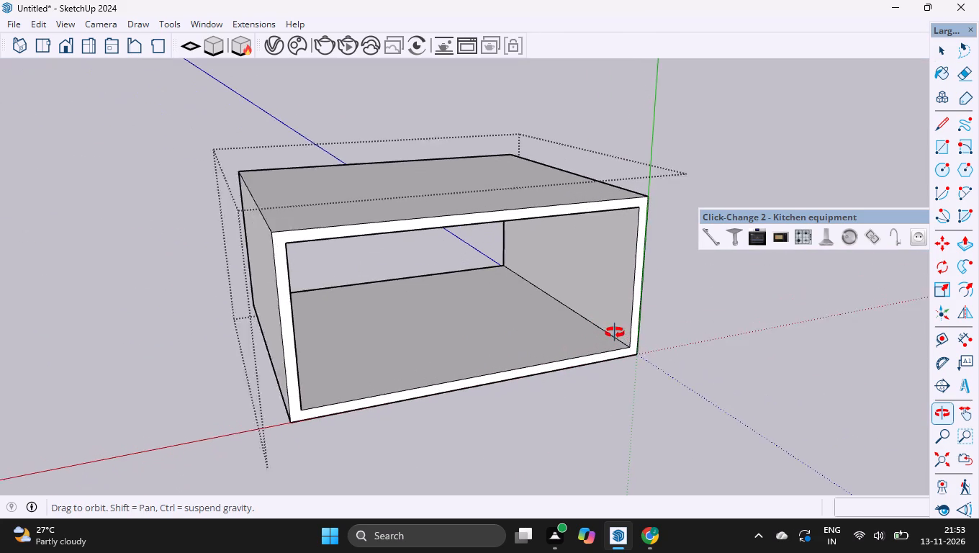
pyautogui.keyDown('ctrl'); pyautogui.scroll(4, 615, 333); pyautogui.keyUp('ctrl')
pyautogui.press('r')
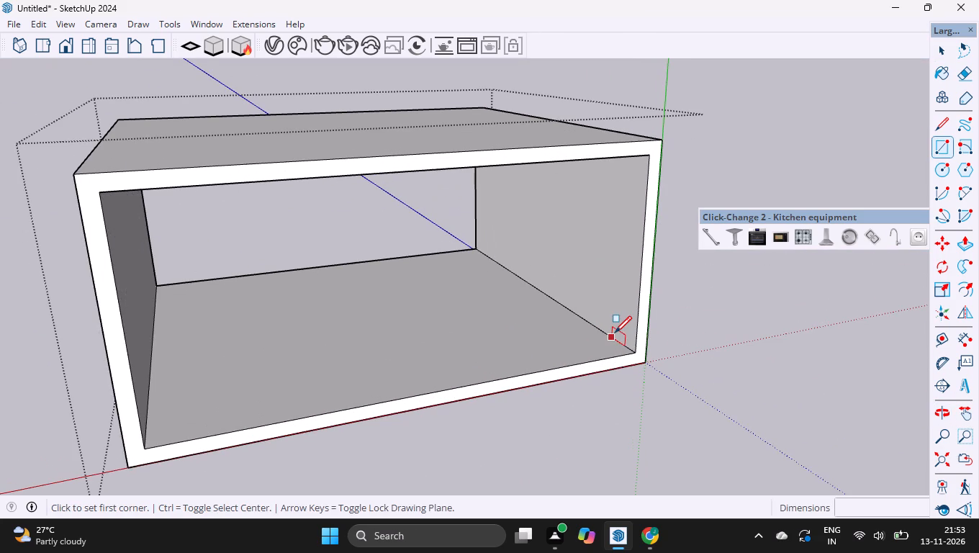
pyautogui.click(635, 354)
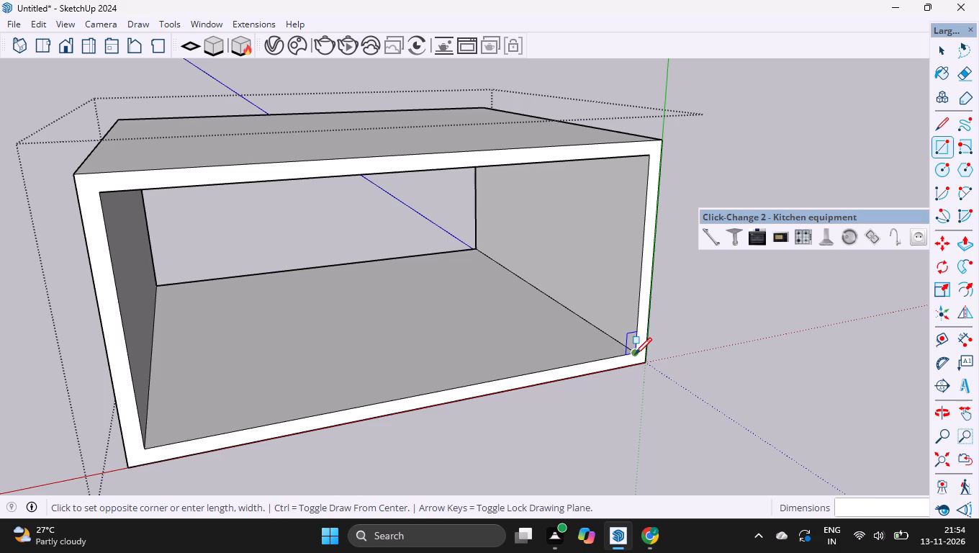
pyautogui.click(103, 192)
pyautogui.press('space')
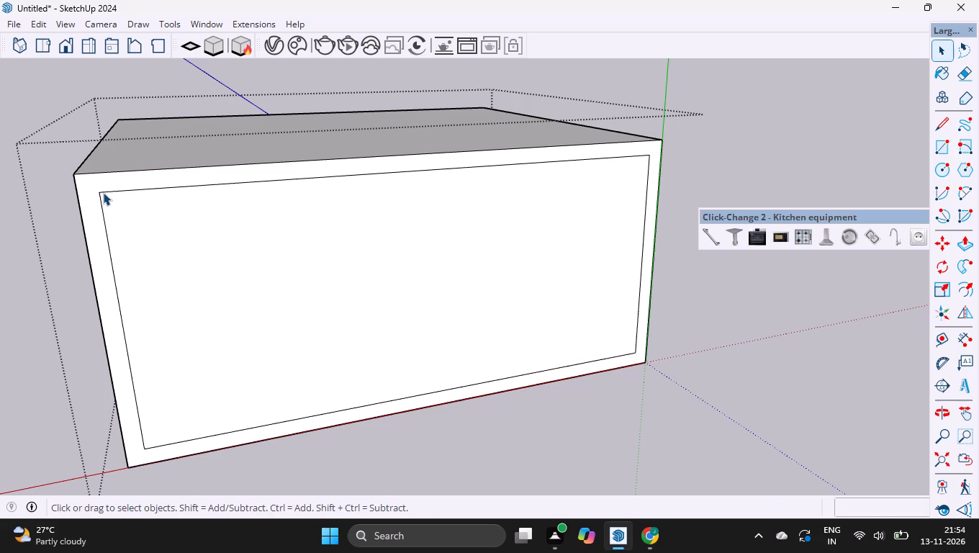
# Push/Pull the niche's back face 18 mm inward from the rear frame, working from the open front.
pyautogui.press('o')
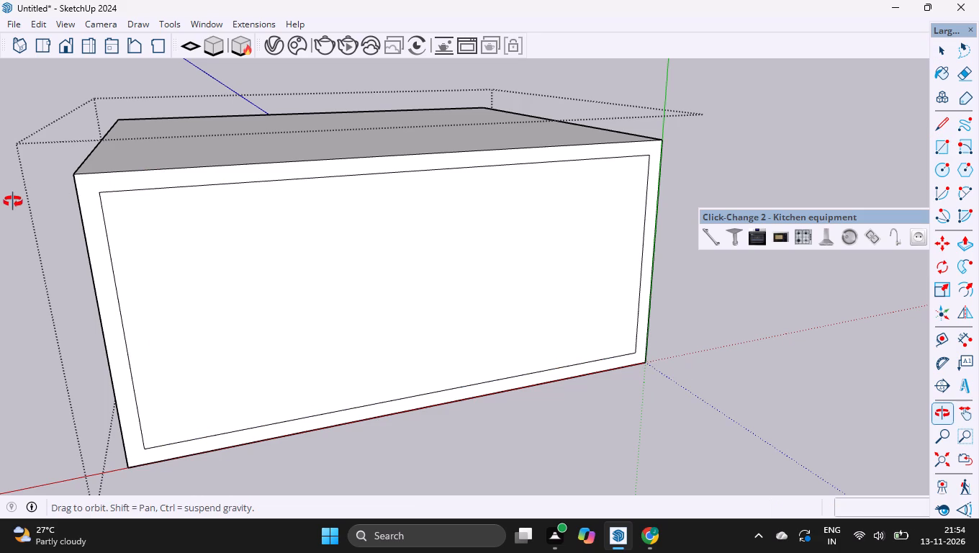
pyautogui.moveTo(14, 202); pyautogui.dragTo(453, 279)
pyautogui.moveTo(361, 202); pyautogui.dragTo(522, 66)
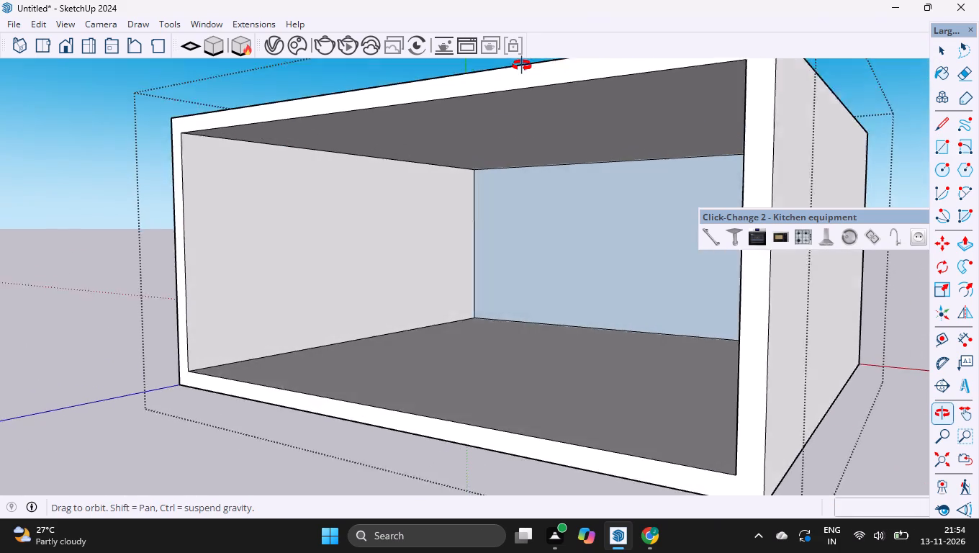
pyautogui.moveTo(522, 66); pyautogui.dragTo(504, 138)
pyautogui.press('p')
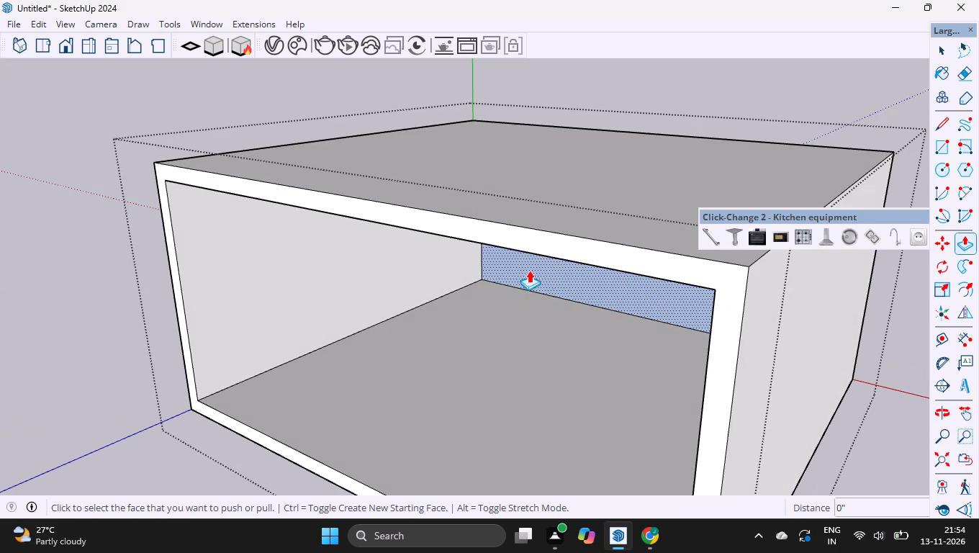
pyautogui.click(561, 284)
pyautogui.write('18mm')
pyautogui.press('Return')
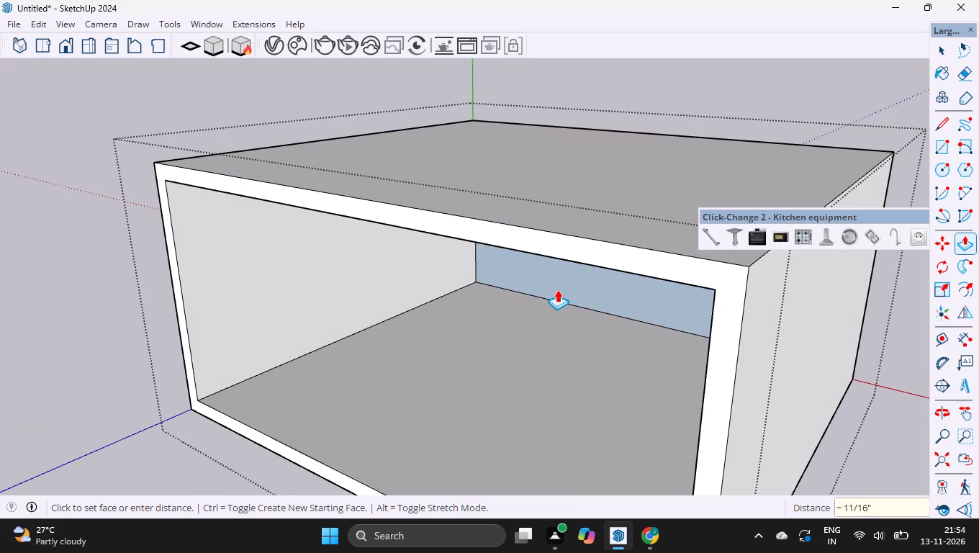
# Pull the recessed rear face outward about 11/16" as a new face, flush with the rear frame.
pyautogui.keyDown('ctrl'); pyautogui.scroll(-8, 486, 289); pyautogui.keyUp('ctrl')
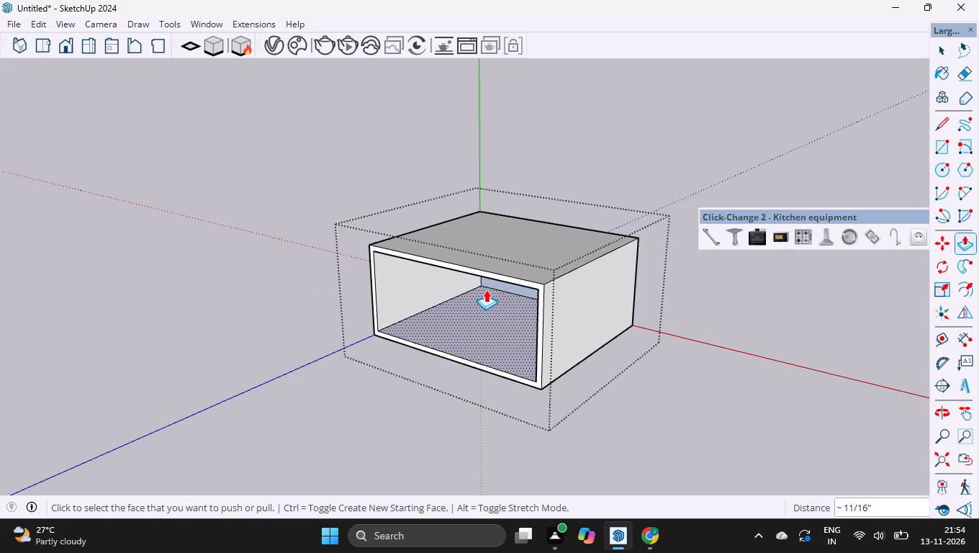
pyautogui.press('o')
pyautogui.moveTo(618, 311); pyautogui.dragTo(143, 277)
pyautogui.keyDown('ctrl'); pyautogui.scroll(5, 523, 347); pyautogui.keyUp('ctrl')
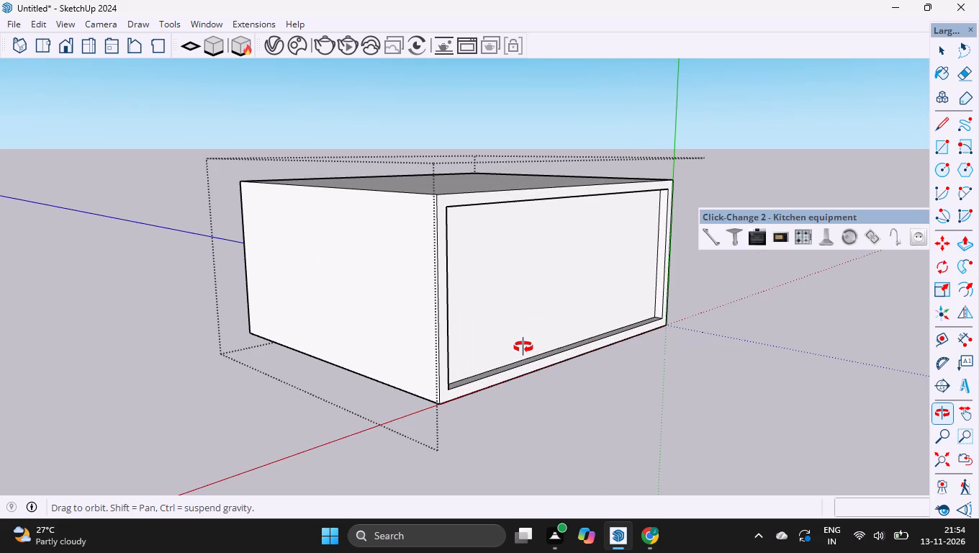
pyautogui.press('p')
pyautogui.moveTo(497, 280); pyautogui.dragTo(512, 286)
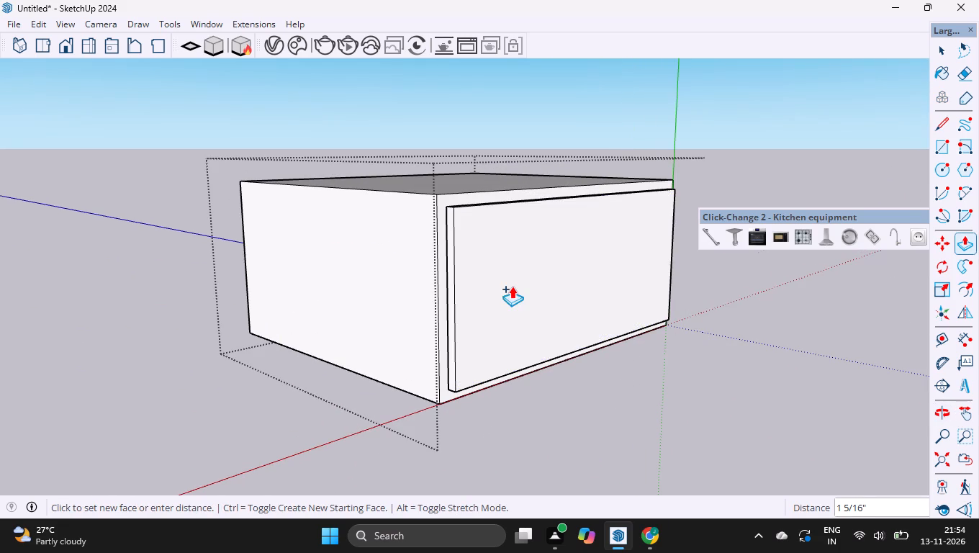
pyautogui.moveTo(512, 286); pyautogui.dragTo(437, 400)
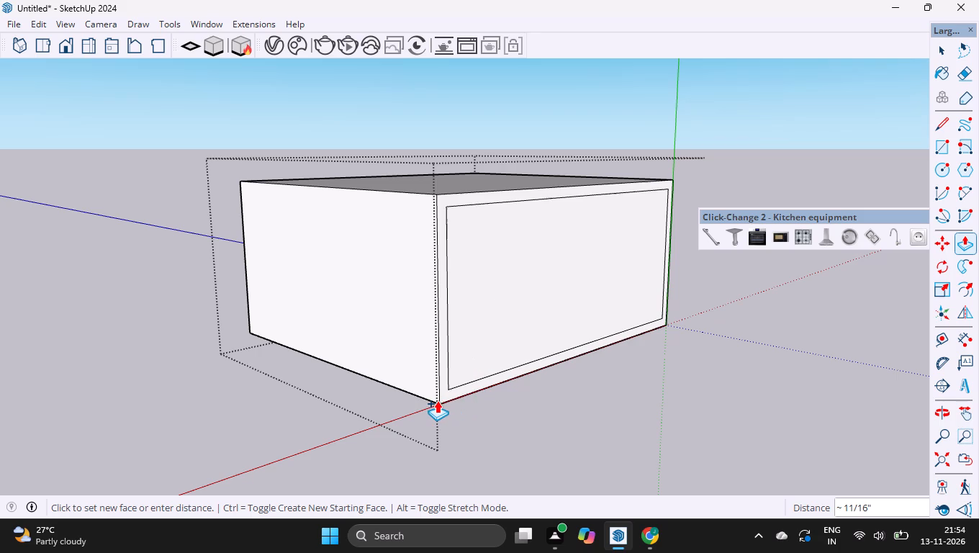
# Erase the four inner border edges on the niche's rear face so the back becomes one flat face.
pyautogui.press('space')
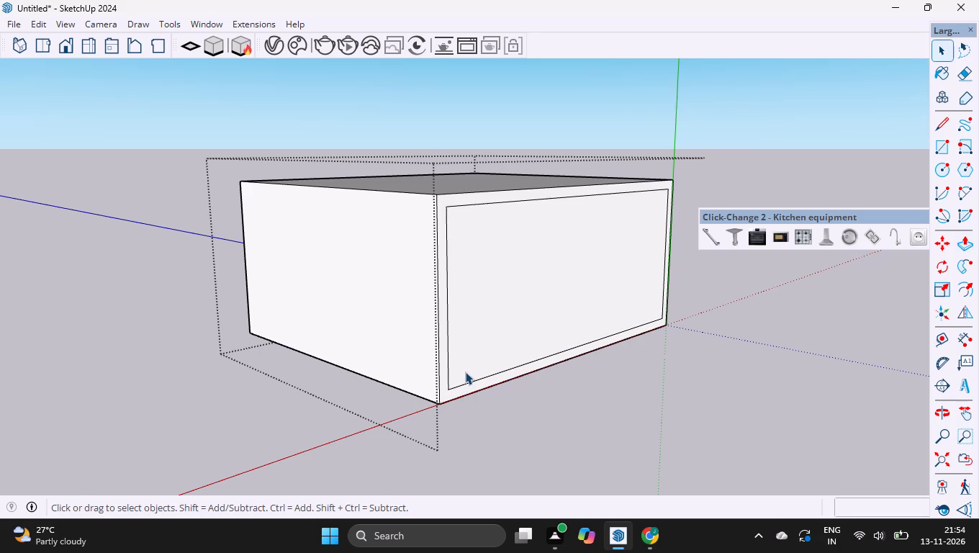
pyautogui.press('o')
pyautogui.moveTo(339, 320); pyautogui.dragTo(857, 333)
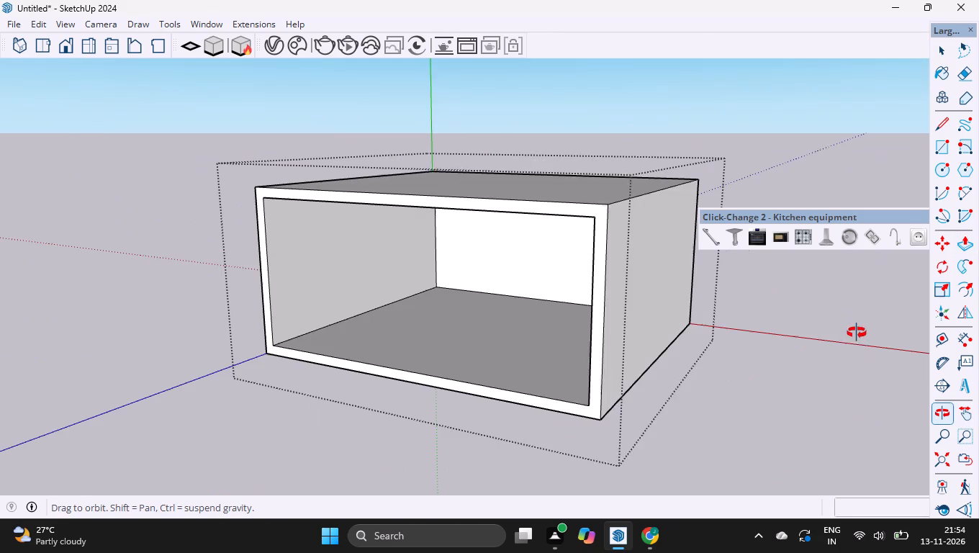
pyautogui.moveTo(667, 278); pyautogui.dragTo(130, 271)
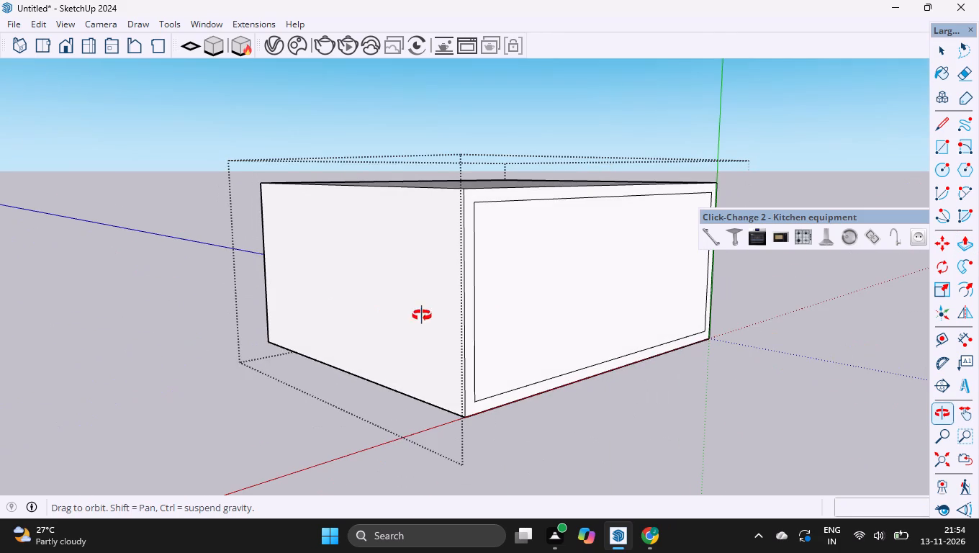
pyautogui.moveTo(515, 320); pyautogui.dragTo(452, 323)
pyautogui.press('e')
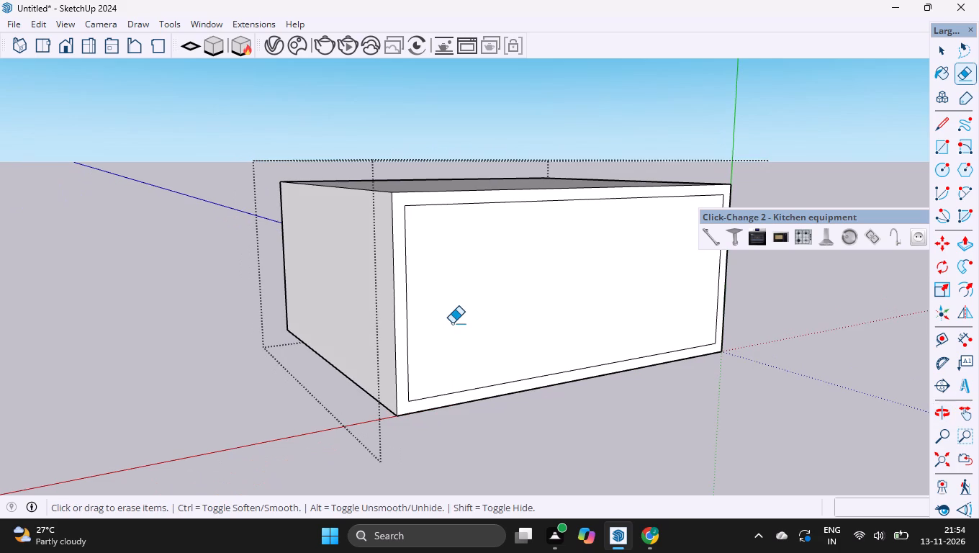
pyautogui.moveTo(414, 203); pyautogui.dragTo(411, 214)
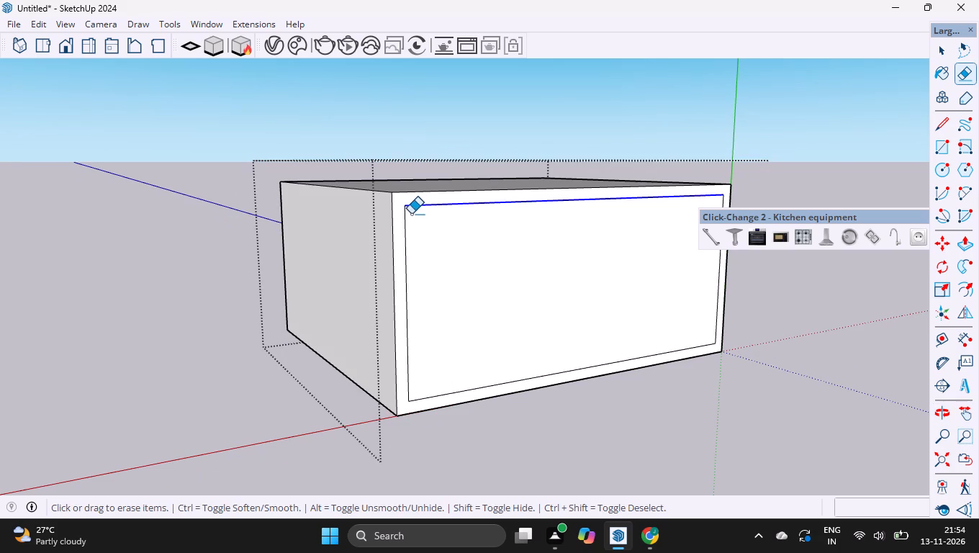
pyautogui.moveTo(411, 214); pyautogui.dragTo(405, 216)
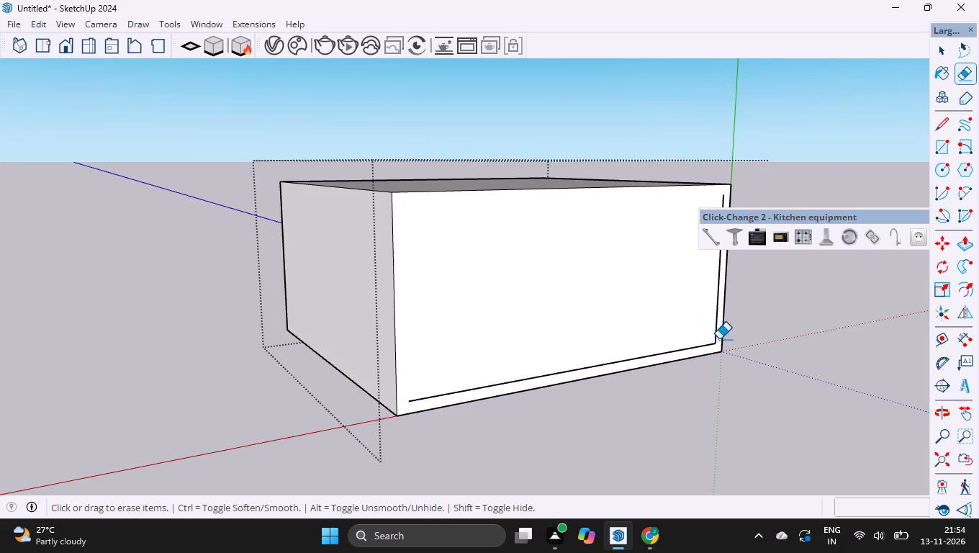
pyautogui.click(715, 343)
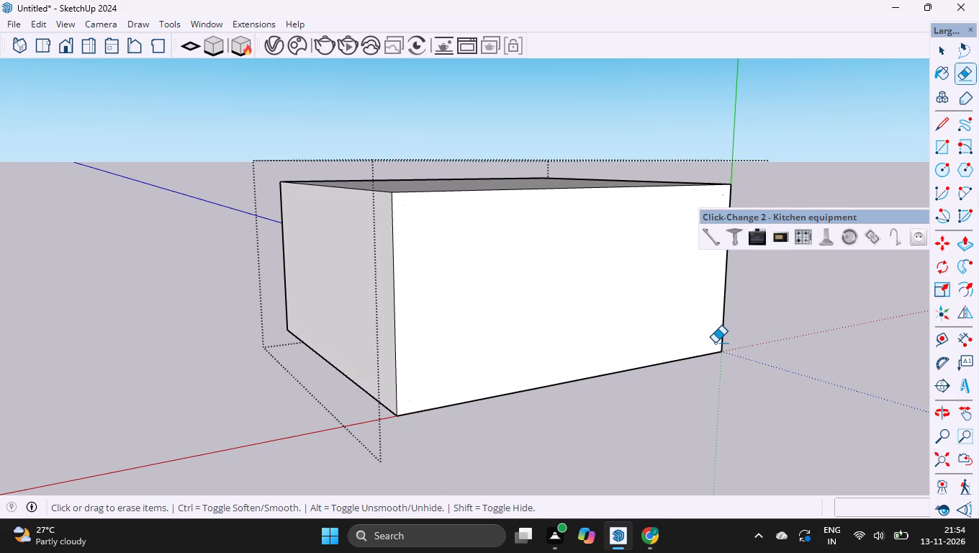
pyautogui.press('space')
# Check the niche from its open front and finish editing its group.
pyautogui.write('o')
pyautogui.moveTo(279, 313); pyautogui.dragTo(314, 319)
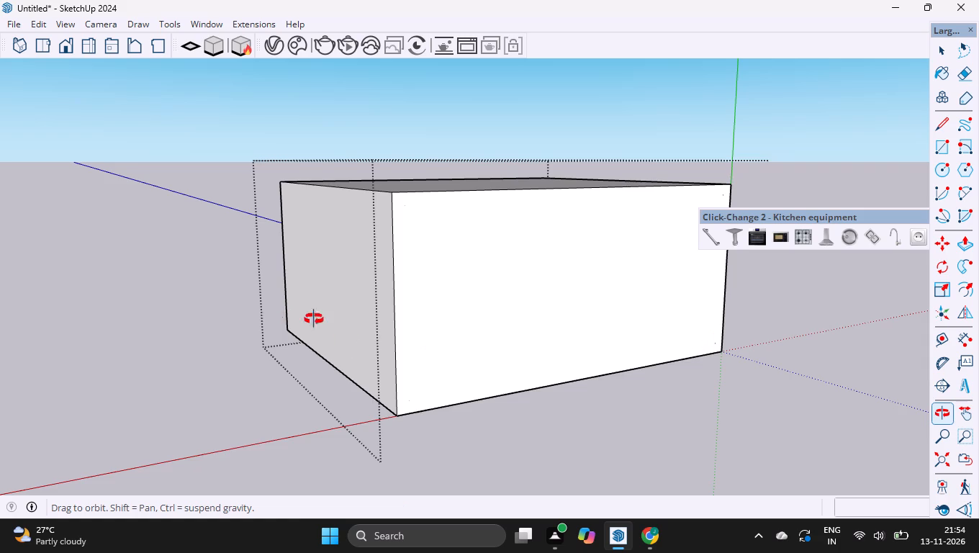
pyautogui.moveTo(314, 319); pyautogui.dragTo(787, 354)
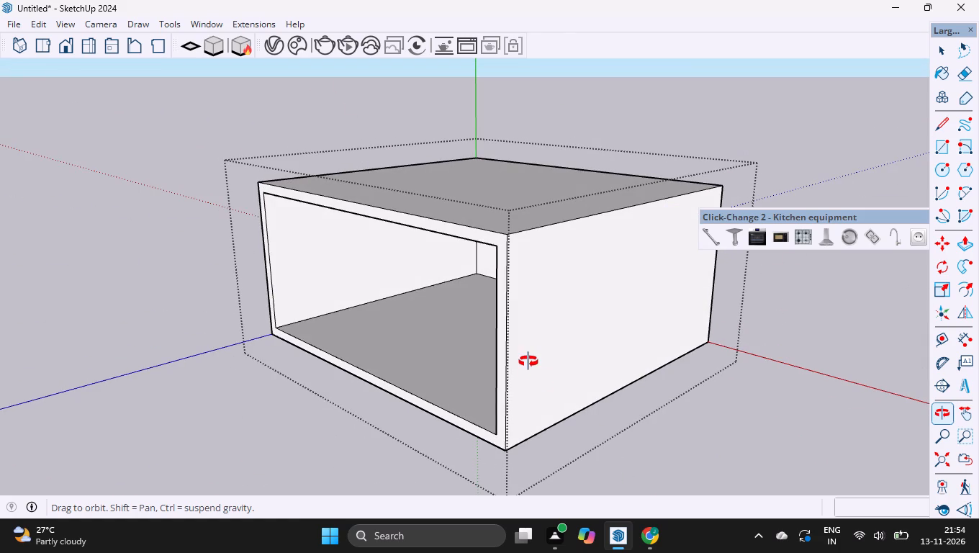
pyautogui.click(528, 361)
pyautogui.moveTo(477, 292); pyautogui.dragTo(489, 192)
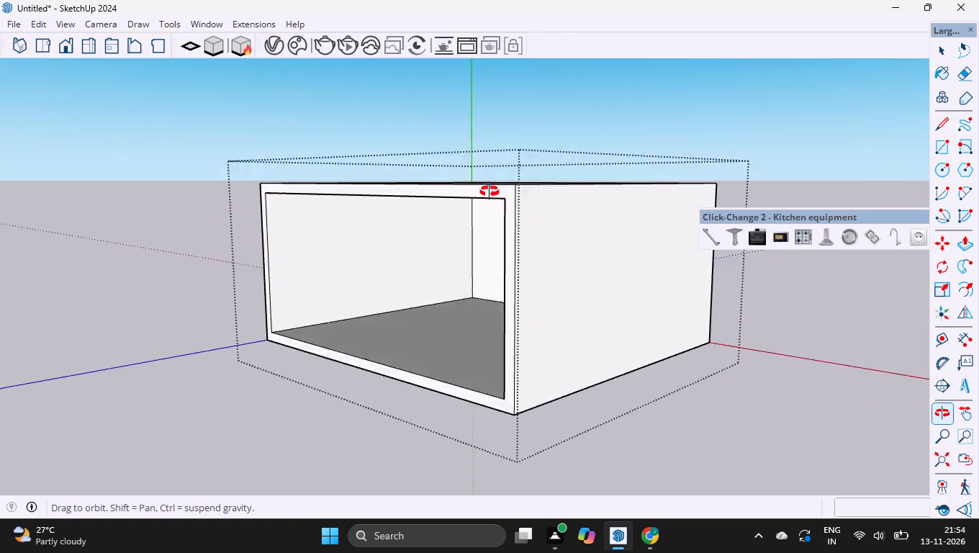
pyautogui.moveTo(489, 192); pyautogui.dragTo(489, 210)
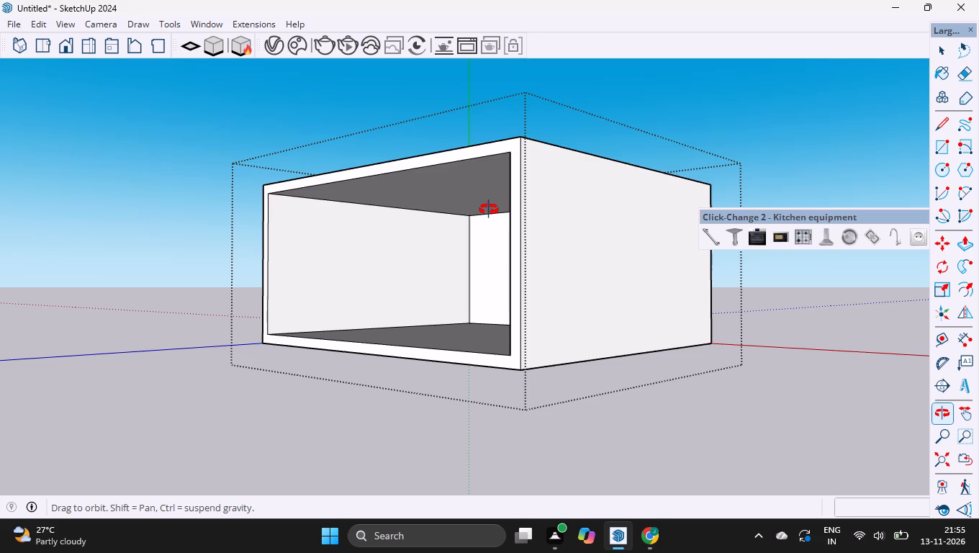
pyautogui.press('space')
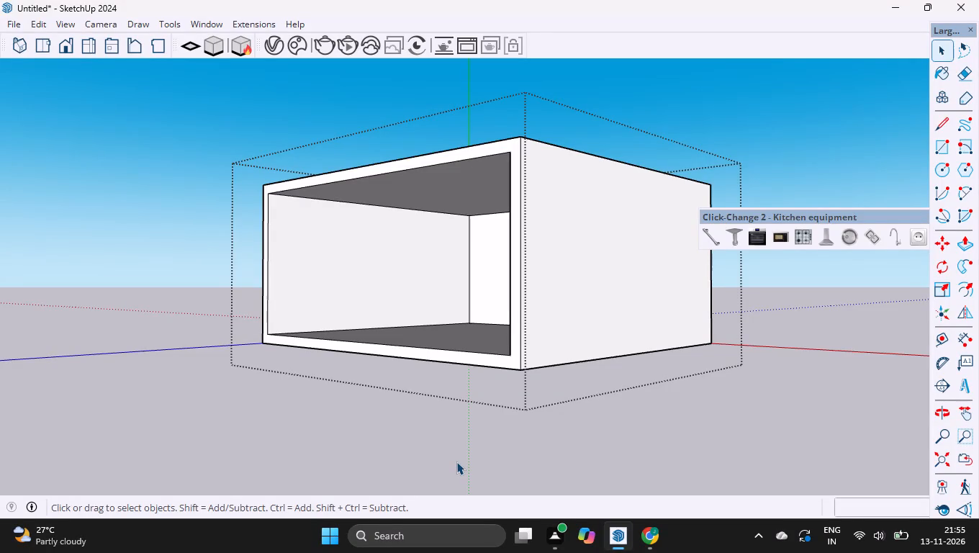
pyautogui.click(456, 462)
pyautogui.click(456, 462)
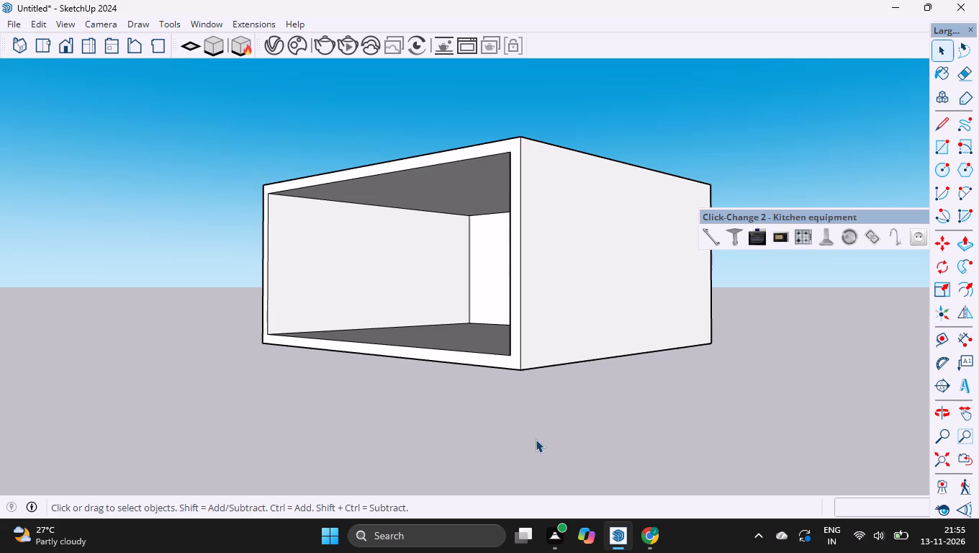
# Examine the niche's interior, frame and back face from straight in front and up close.
pyautogui.press('o')
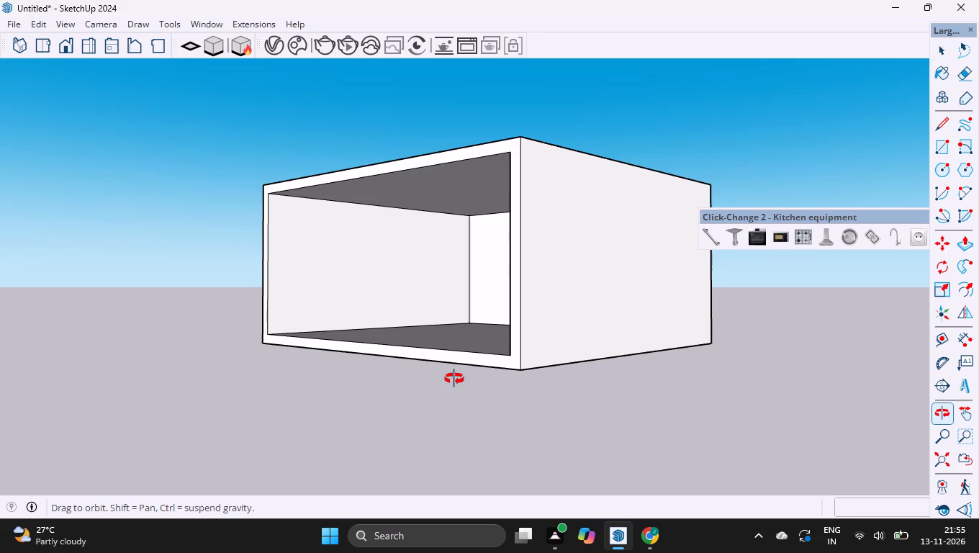
pyautogui.moveTo(414, 275); pyautogui.dragTo(507, 281)
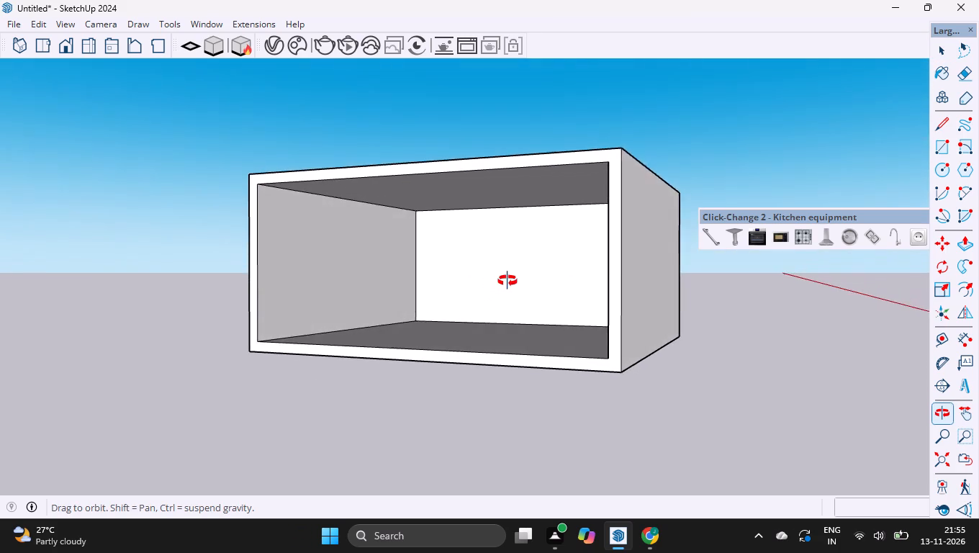
pyautogui.moveTo(507, 281); pyautogui.dragTo(562, 283)
pyautogui.moveTo(495, 281); pyautogui.dragTo(541, 282)
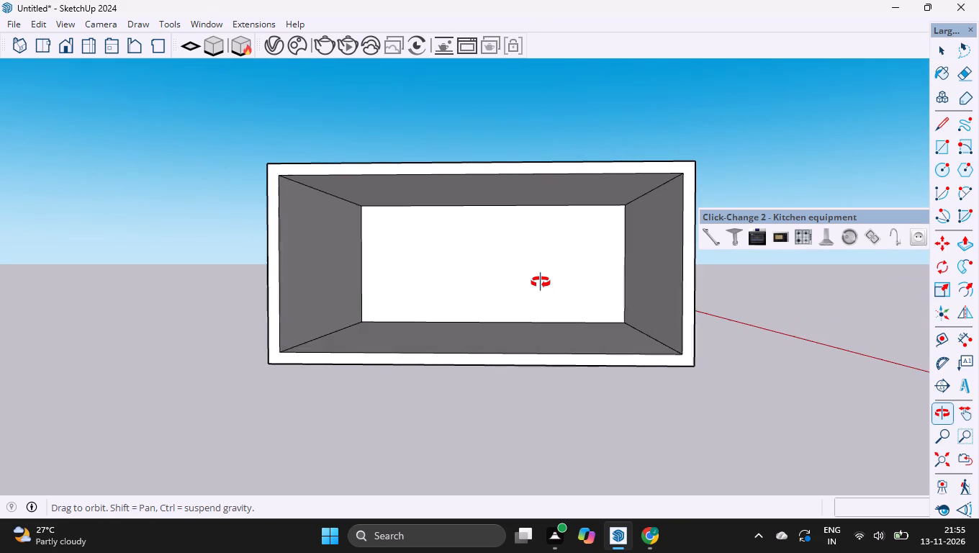
pyautogui.moveTo(541, 282); pyautogui.dragTo(586, 286)
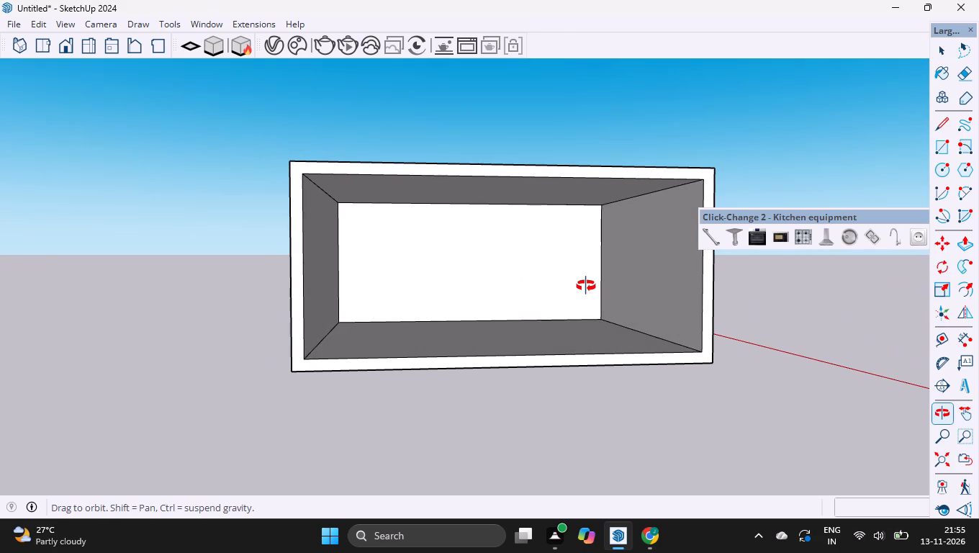
pyautogui.keyDown('ctrl'); pyautogui.scroll(2, 578, 202); pyautogui.keyUp('ctrl')
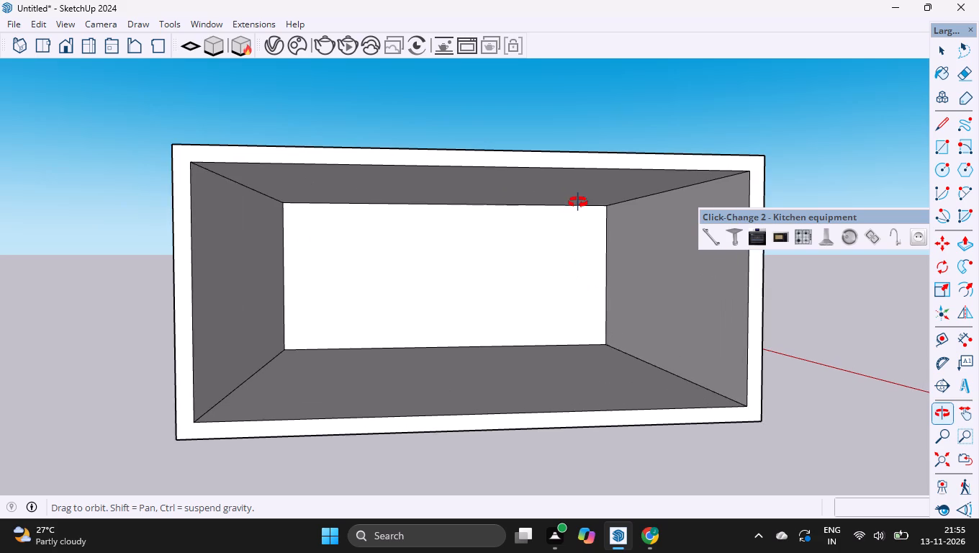
pyautogui.keyDown('ctrl'); pyautogui.scroll(4, 578, 202); pyautogui.keyUp('ctrl')
pyautogui.keyDown('ctrl'); pyautogui.scroll(-4, 493, 263); pyautogui.keyUp('ctrl')
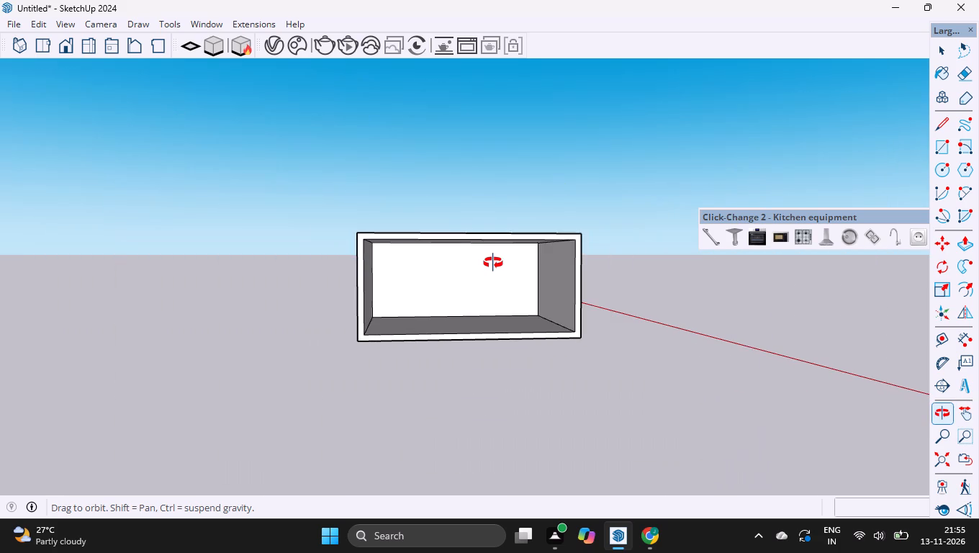
pyautogui.keyDown('ctrl'); pyautogui.scroll(5, 482, 300); pyautogui.keyUp('ctrl')
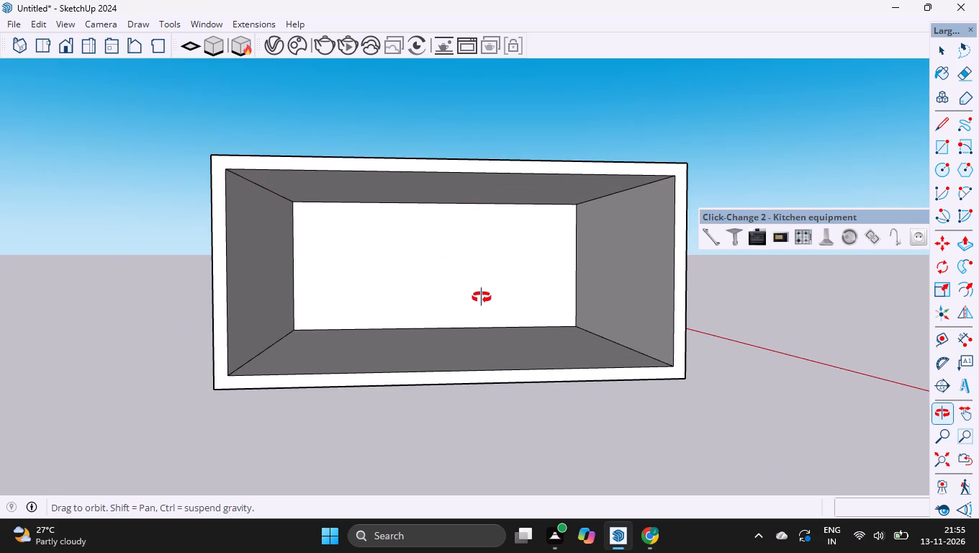
pyautogui.keyDown('ctrl'); pyautogui.scroll(5, 423, 226); pyautogui.keyUp('ctrl')
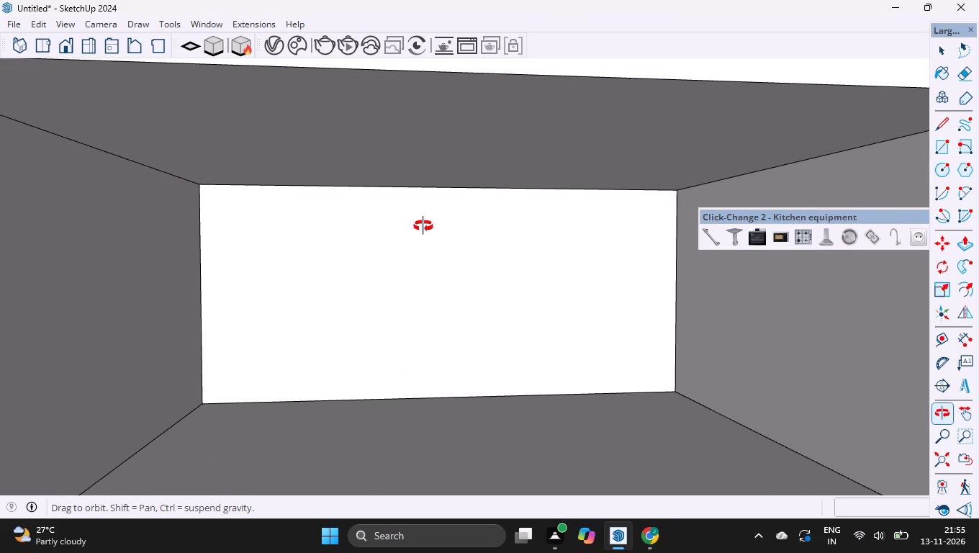
pyautogui.press('space')
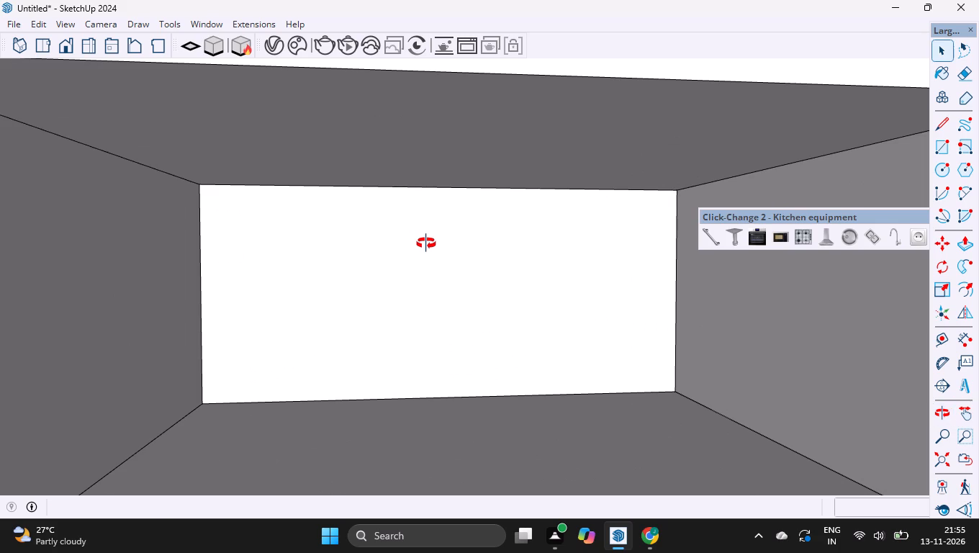
pyautogui.keyDown('ctrl'); pyautogui.scroll(-8, 426, 243); pyautogui.keyUp('ctrl')
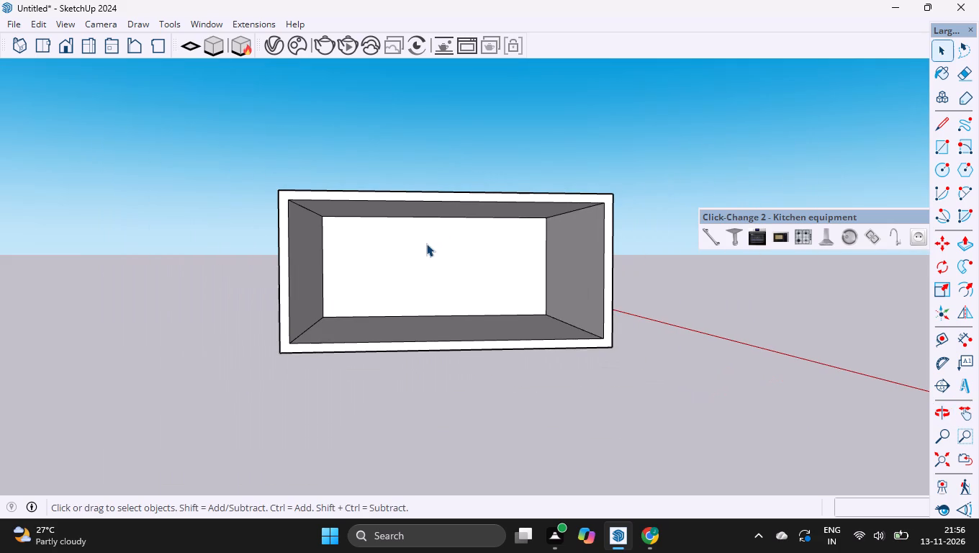
# Select the niche group and reveal the surrounding tall units again with Isolate/Reveal.
pyautogui.tripleClick(426, 243)
pyautogui.click(426, 243)
pyautogui.click(701, 314)
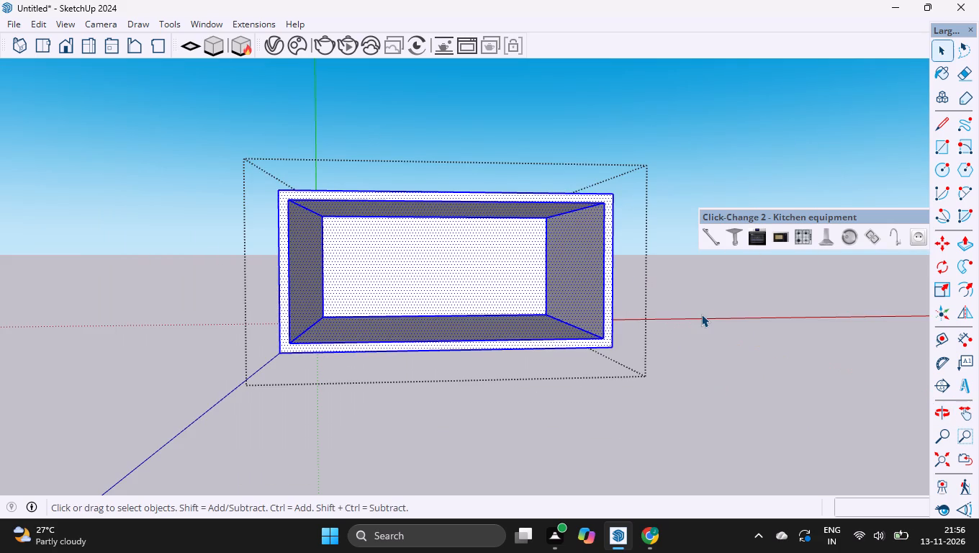
pyautogui.click(423, 257)
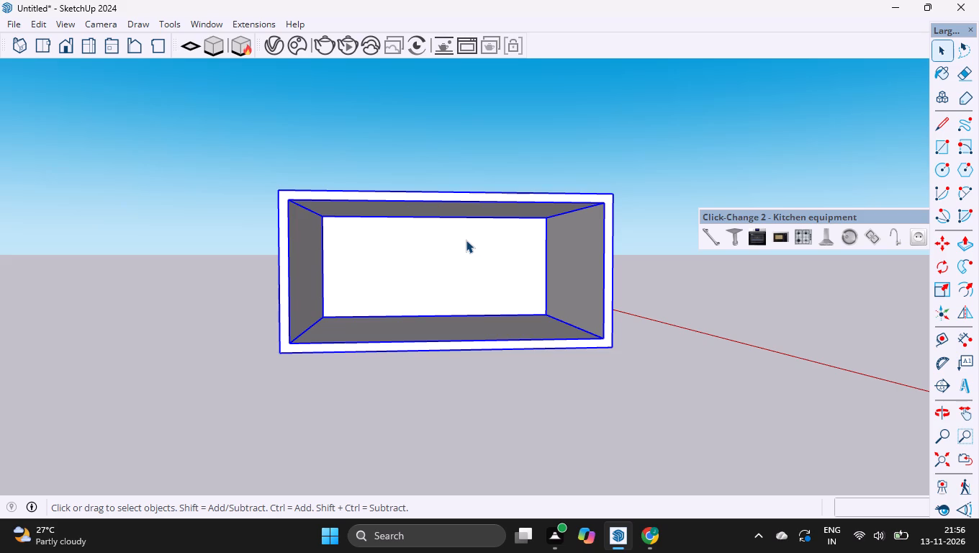
pyautogui.rightClick(466, 240)
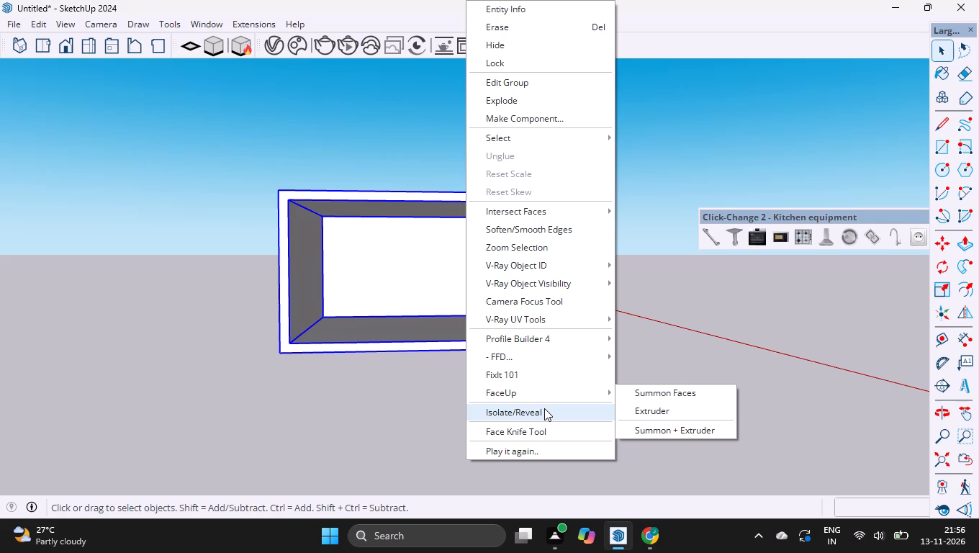
pyautogui.click(544, 408)
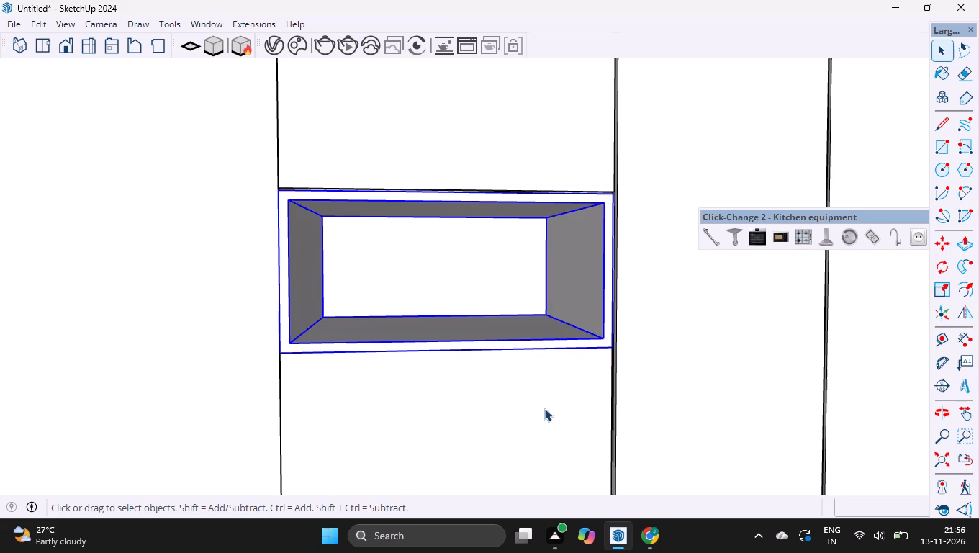
pyautogui.scroll(-1, 426, 288)
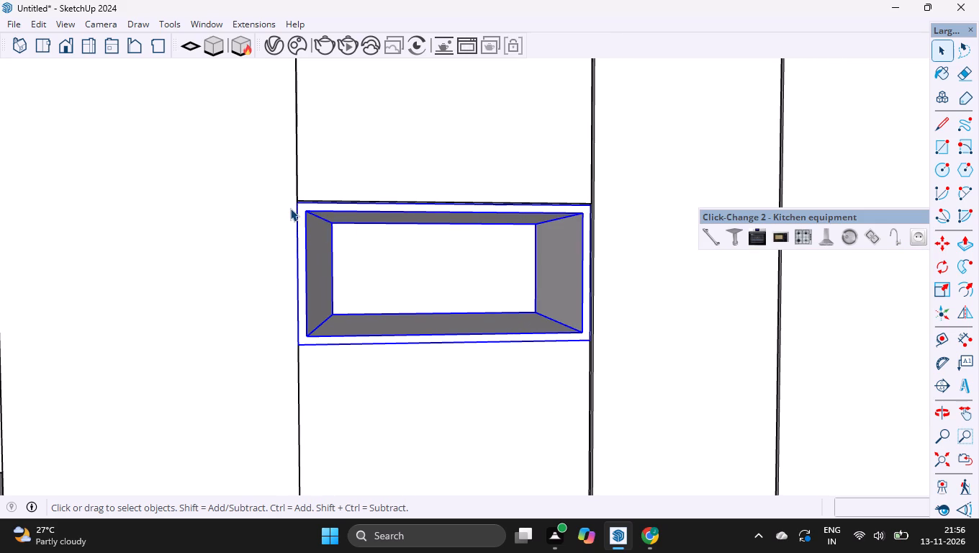
# Isolate the tall unit's box directly below the niche with Isolate/Reveal, and bring its top and sides into view.
pyautogui.press('o')
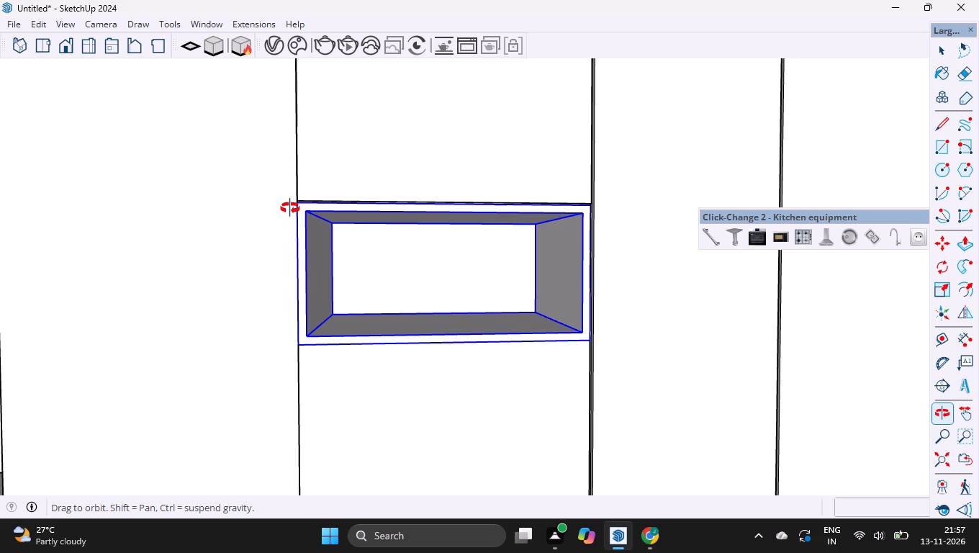
pyautogui.press('space')
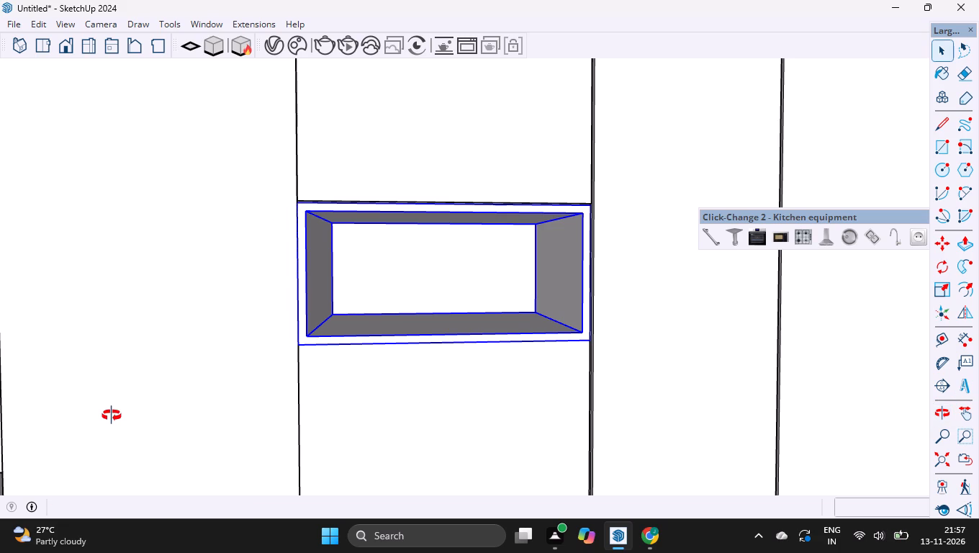
pyautogui.click(482, 439)
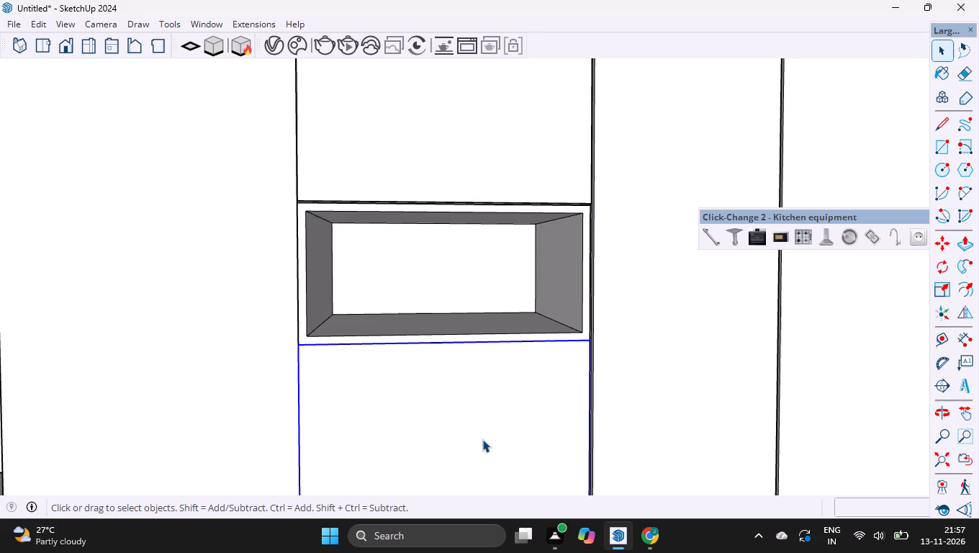
pyautogui.rightClick(482, 439)
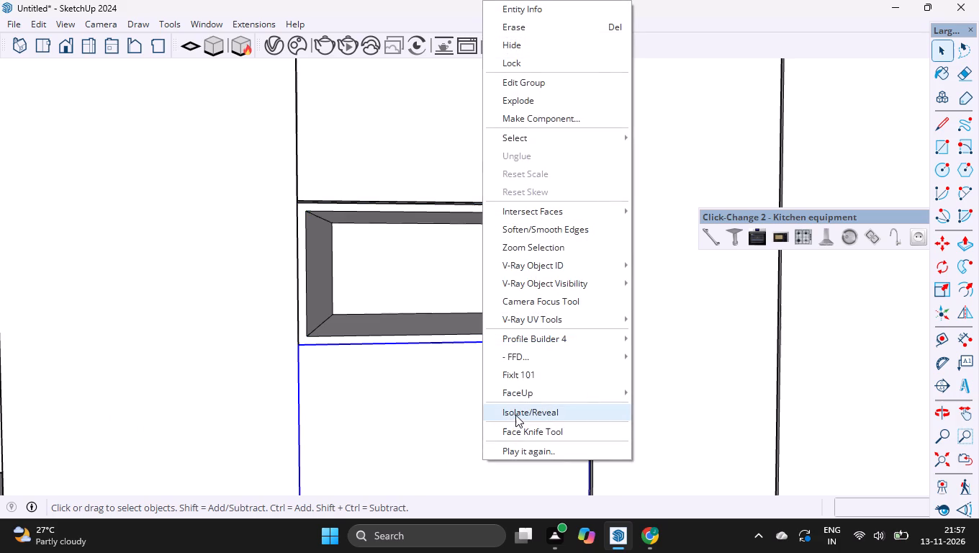
pyautogui.click(515, 415)
pyautogui.press('o')
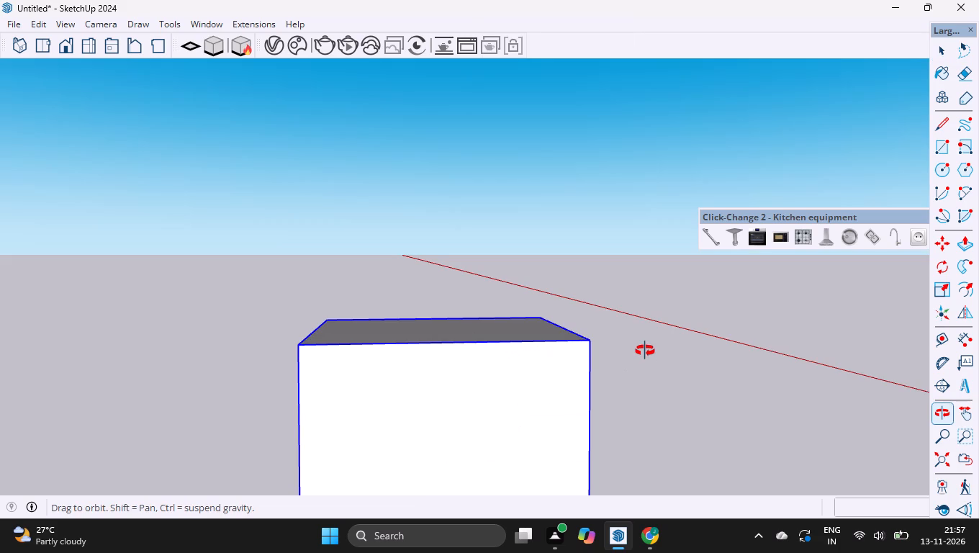
pyautogui.moveTo(564, 246); pyautogui.dragTo(306, 302)
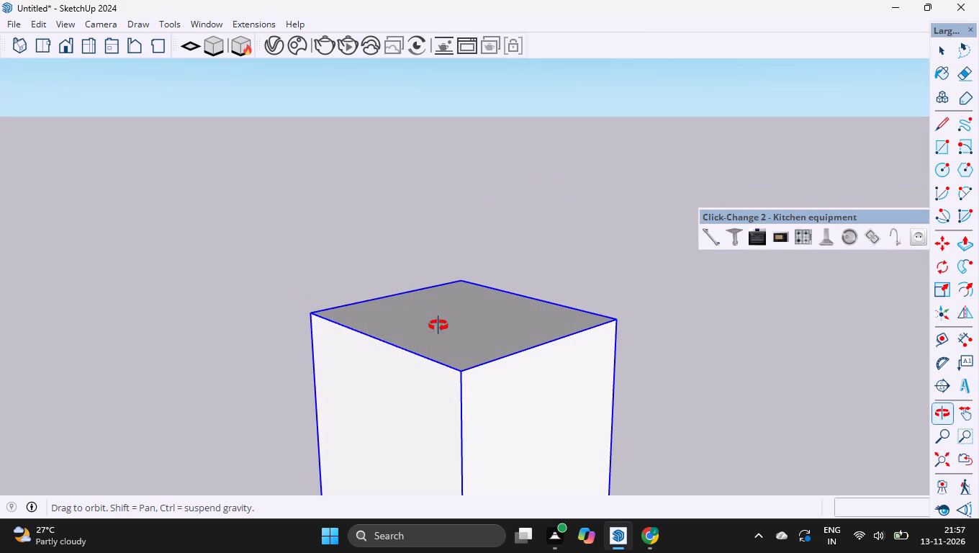
pyautogui.keyDown('ctrl'); pyautogui.scroll(-4, 416, 231); pyautogui.keyUp('ctrl')
pyautogui.keyDown('ctrl'); pyautogui.scroll(3, 515, 367); pyautogui.keyUp('ctrl')
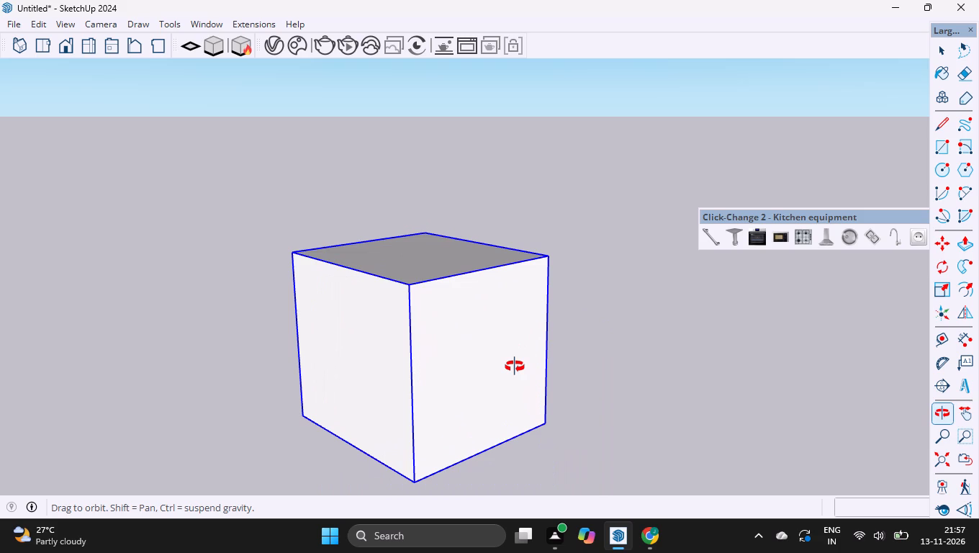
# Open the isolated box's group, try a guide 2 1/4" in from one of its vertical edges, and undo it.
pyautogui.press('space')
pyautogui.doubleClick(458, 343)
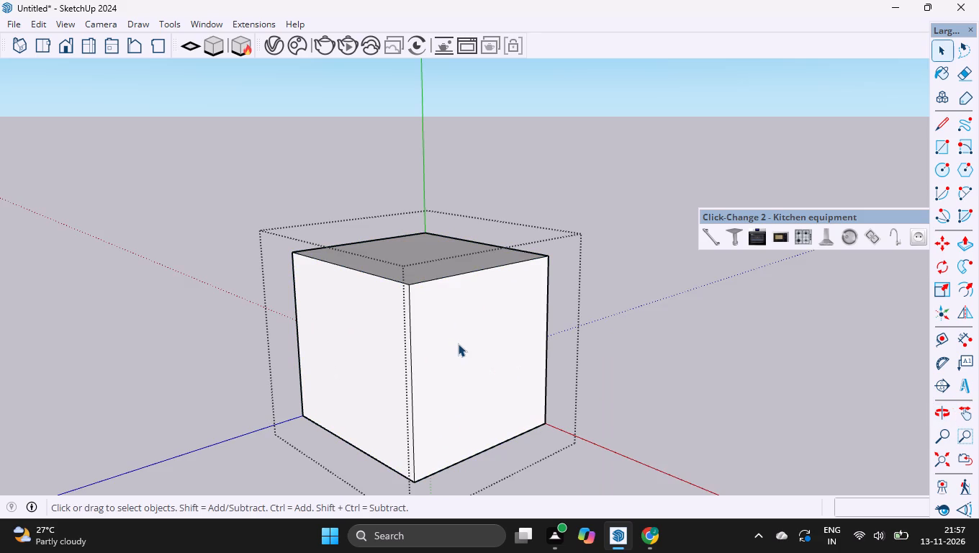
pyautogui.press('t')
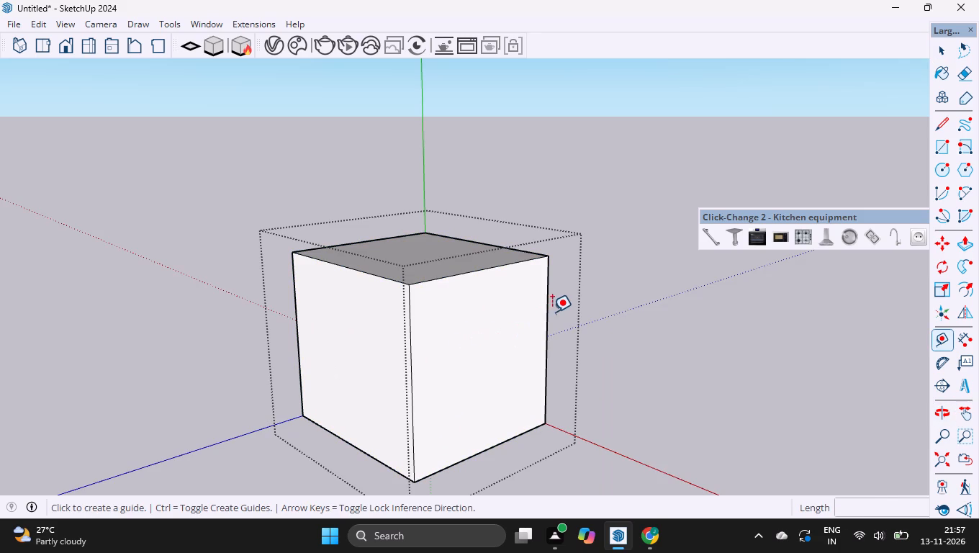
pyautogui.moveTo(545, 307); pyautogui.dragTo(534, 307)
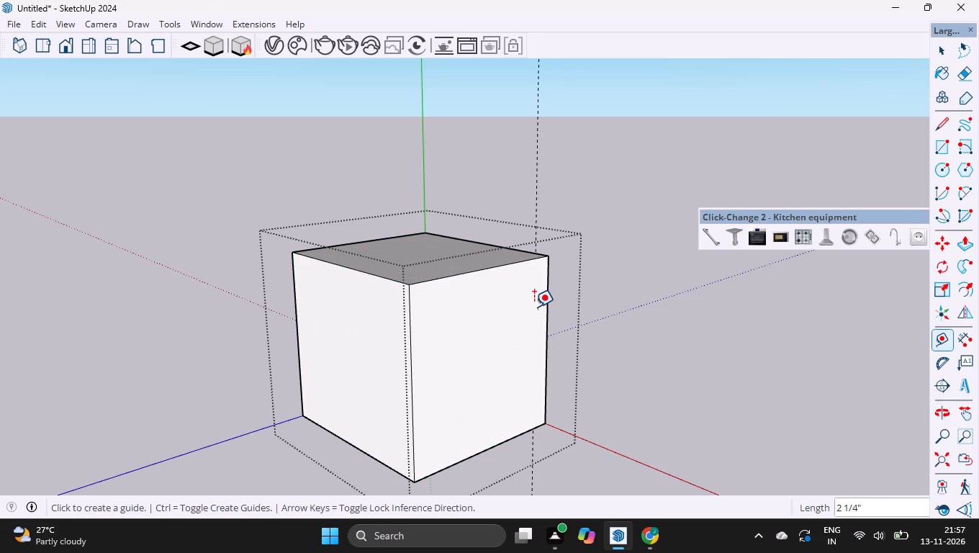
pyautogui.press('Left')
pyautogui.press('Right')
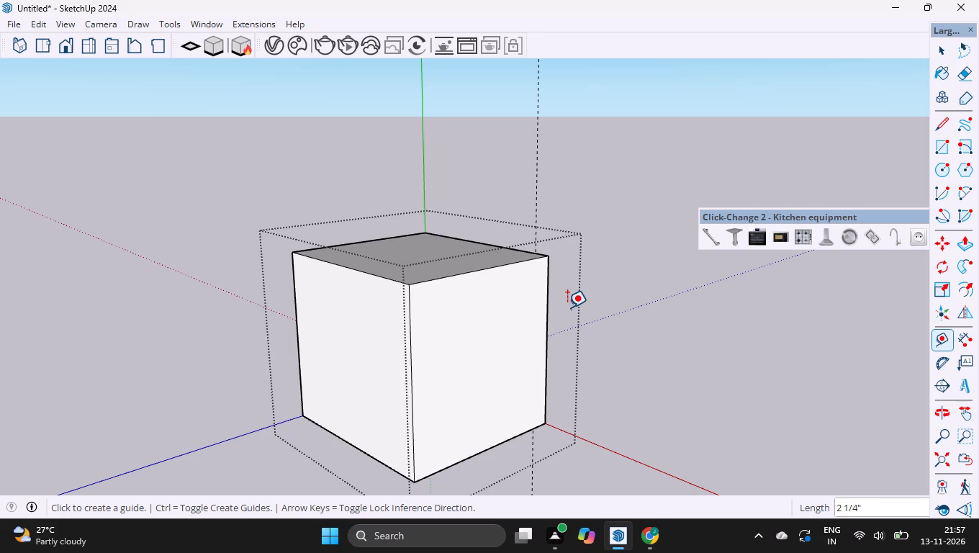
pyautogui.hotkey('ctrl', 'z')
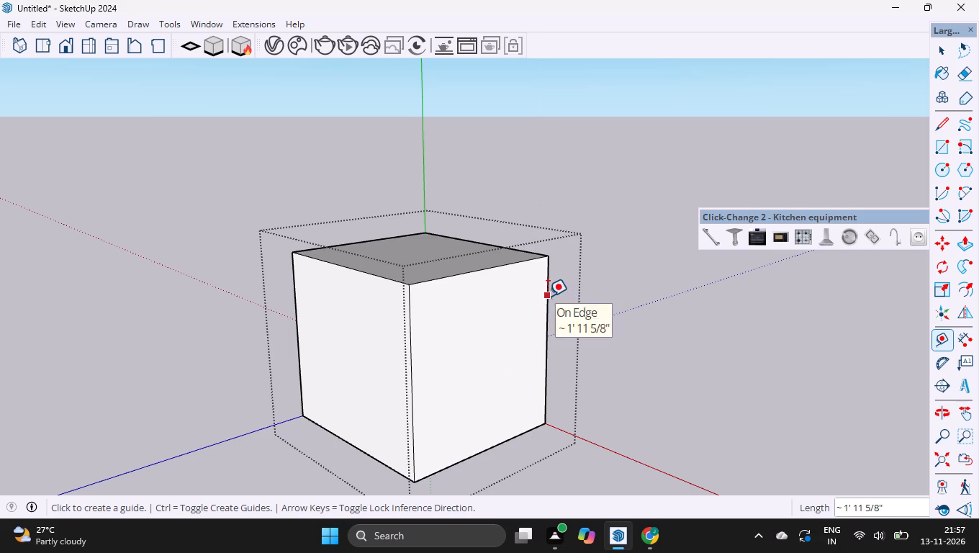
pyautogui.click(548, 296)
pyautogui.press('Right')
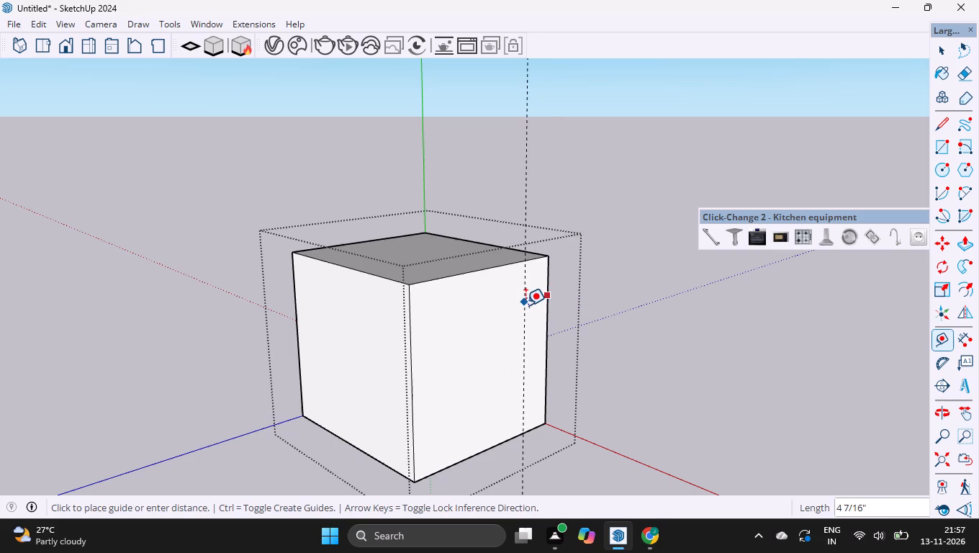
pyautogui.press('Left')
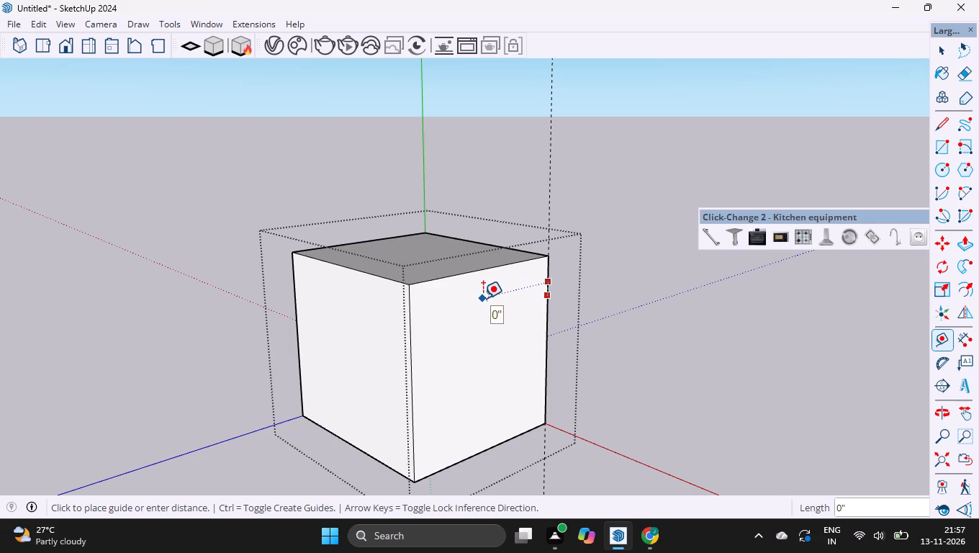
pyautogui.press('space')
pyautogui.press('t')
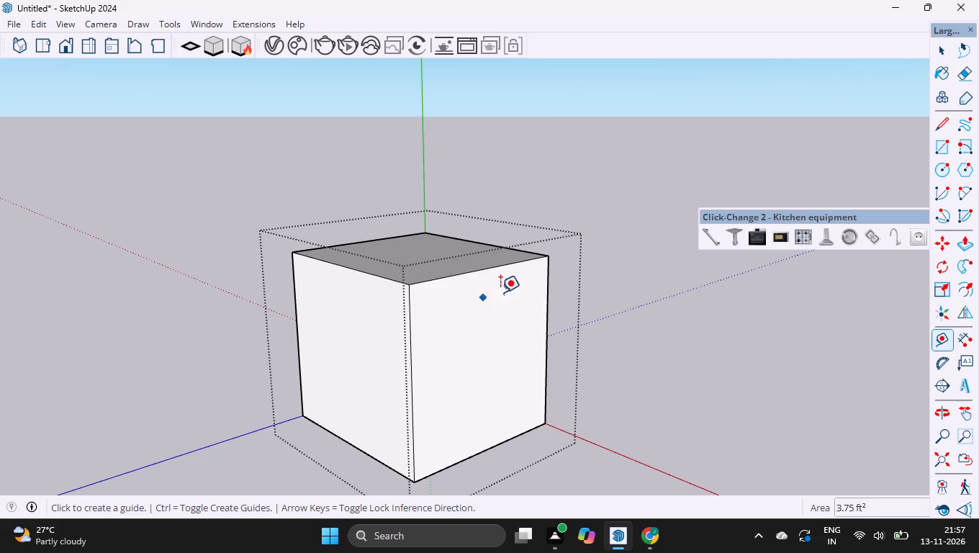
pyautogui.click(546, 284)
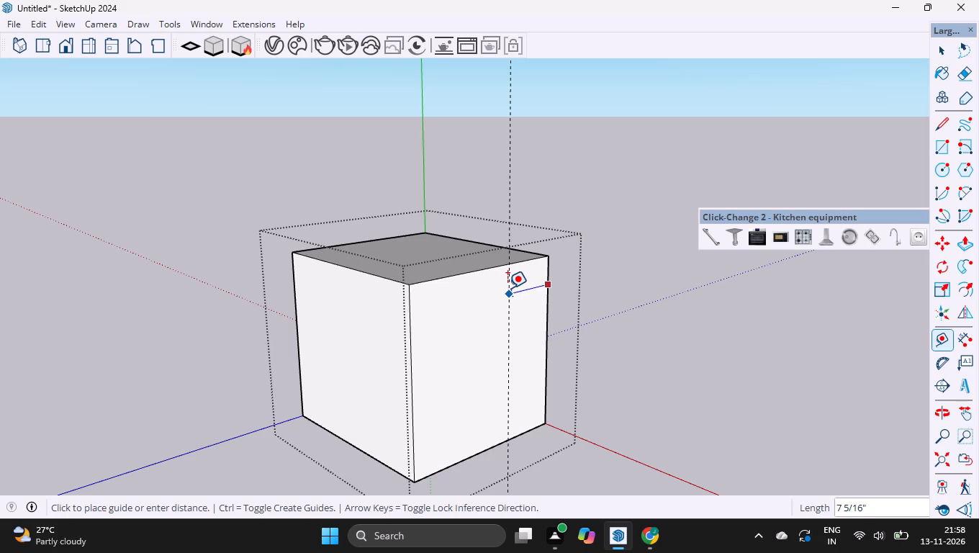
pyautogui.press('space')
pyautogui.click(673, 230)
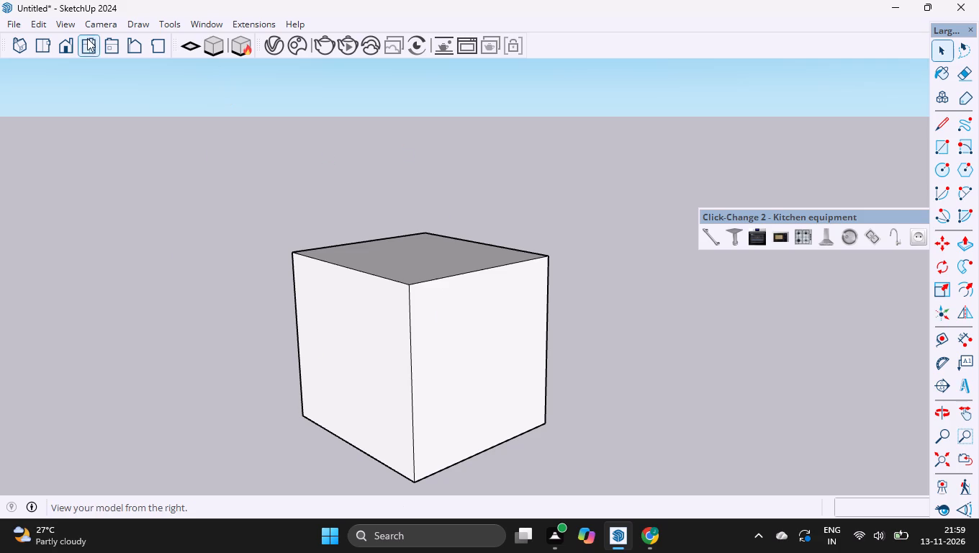
# Reveal the surrounding kitchen units with Isolate/Reveal and bring the tall units' fronts into view around the selected box.
pyautogui.click(71, 46)
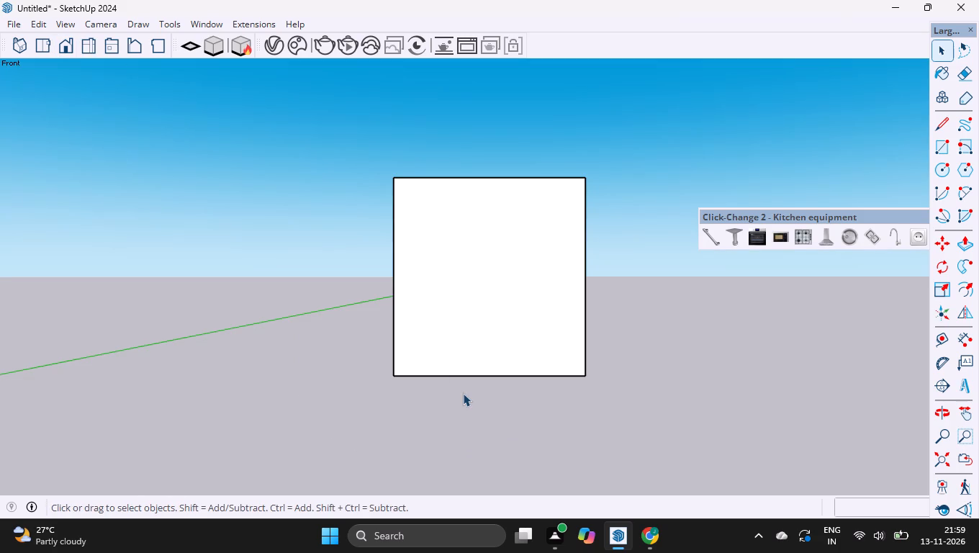
pyautogui.click(454, 318)
pyautogui.rightClick(454, 318)
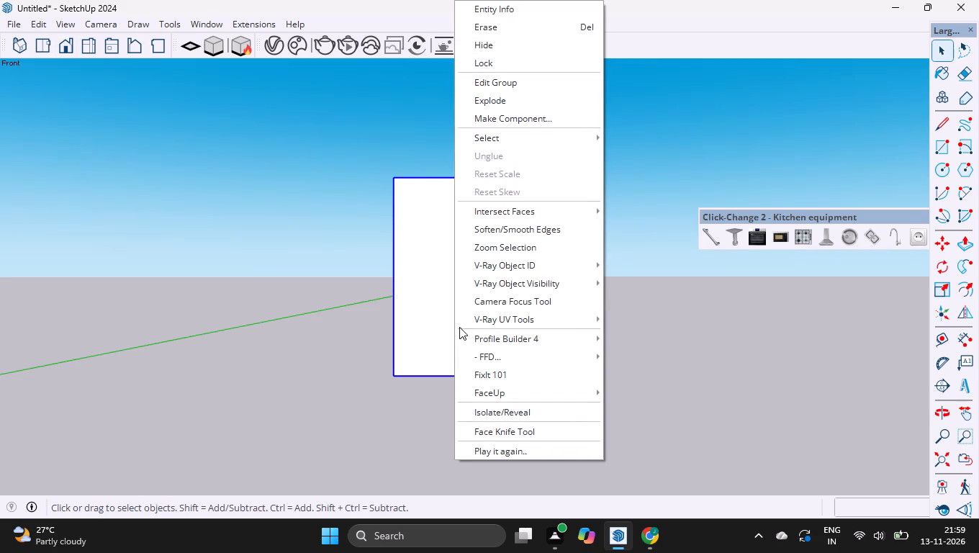
pyautogui.click(525, 413)
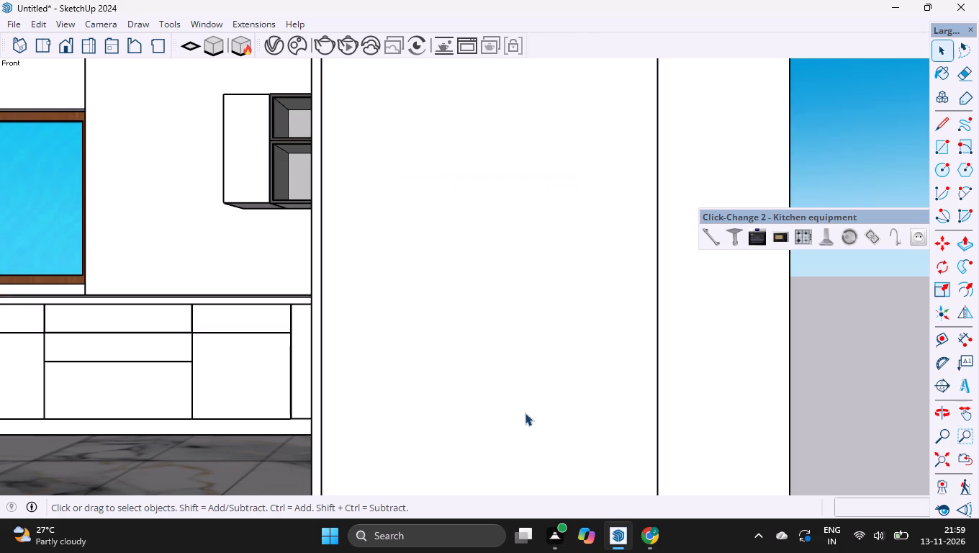
pyautogui.press('o')
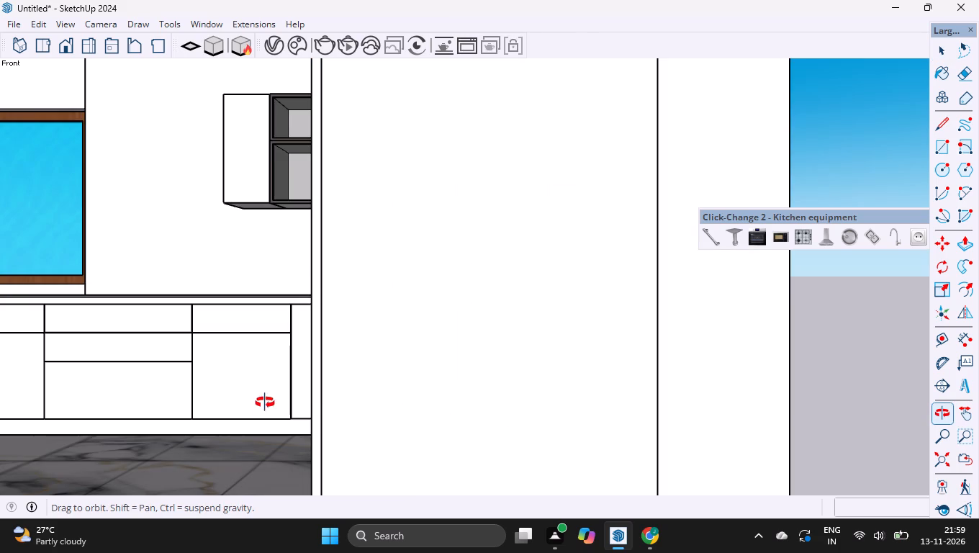
pyautogui.moveTo(265, 403); pyautogui.dragTo(500, 403)
pyautogui.keyDown('ctrl'); pyautogui.scroll(-4, 364, 413); pyautogui.keyUp('ctrl')
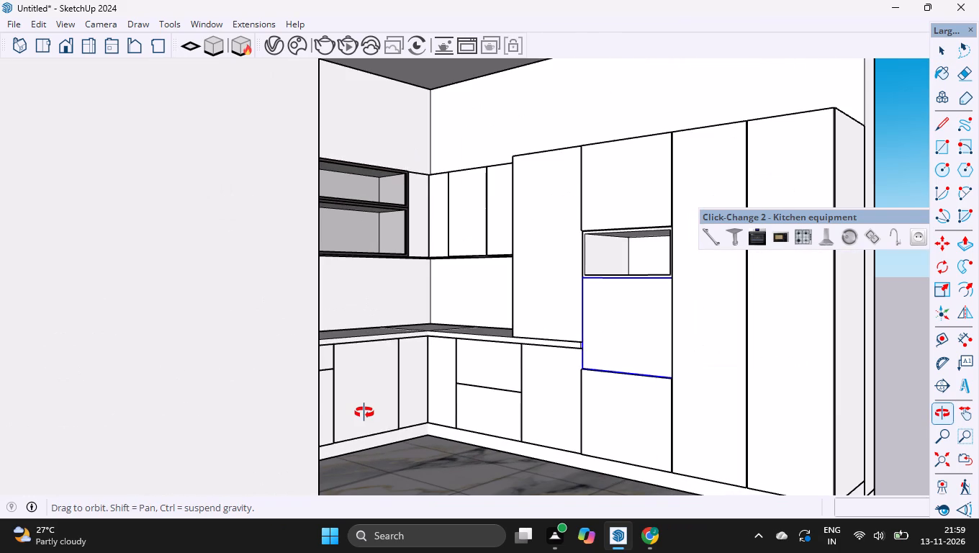
pyautogui.keyDown('ctrl'); pyautogui.scroll(-3, 407, 410); pyautogui.keyUp('ctrl')
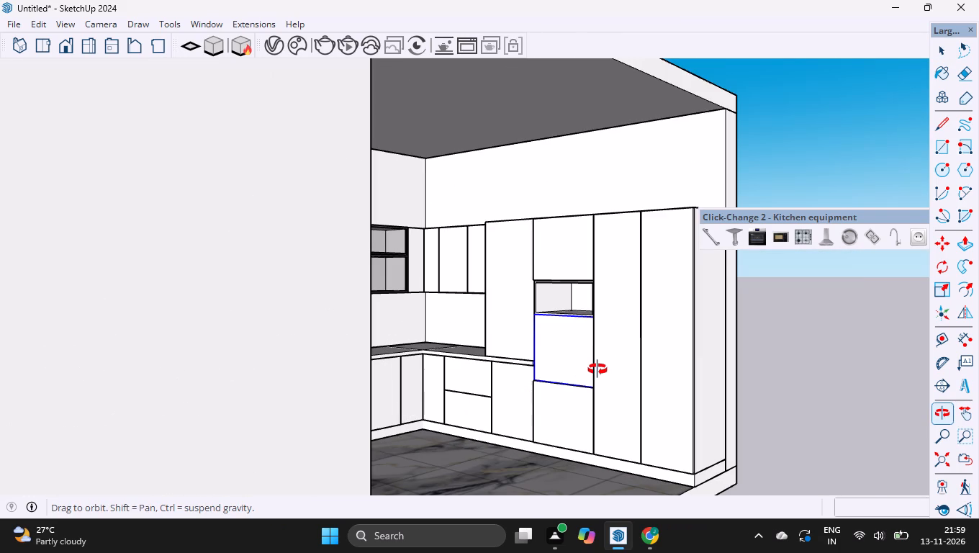
pyautogui.keyDown('ctrl'); pyautogui.scroll(6, 597, 369); pyautogui.keyUp('ctrl')
# Isolate the box directly below the niche again with Isolate/Reveal, keeping its front and one side in view.
pyautogui.press('space')
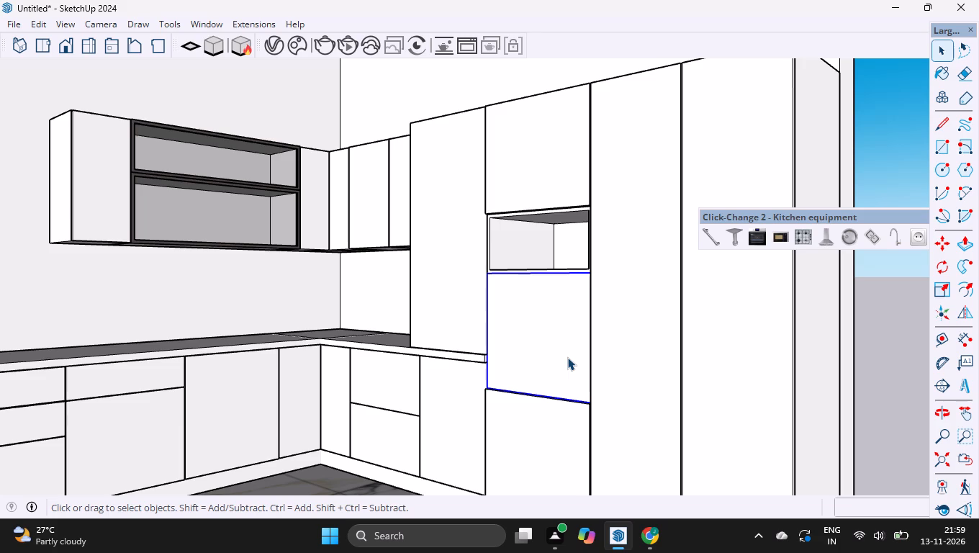
pyautogui.rightClick(559, 354)
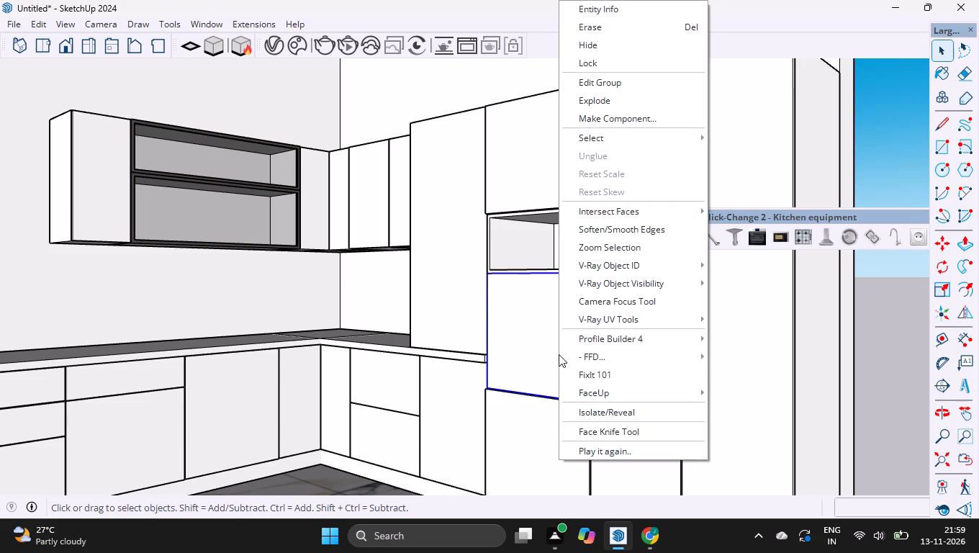
pyautogui.click(577, 412)
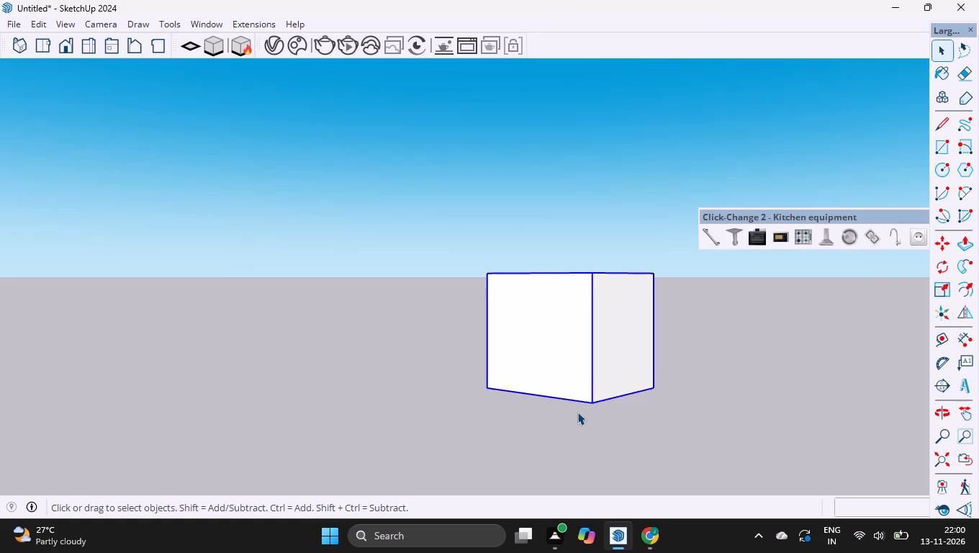
# Open the box's group and place a vertical guide 18 mm in from the back edge of its side face.
pyautogui.doubleClick(613, 313)
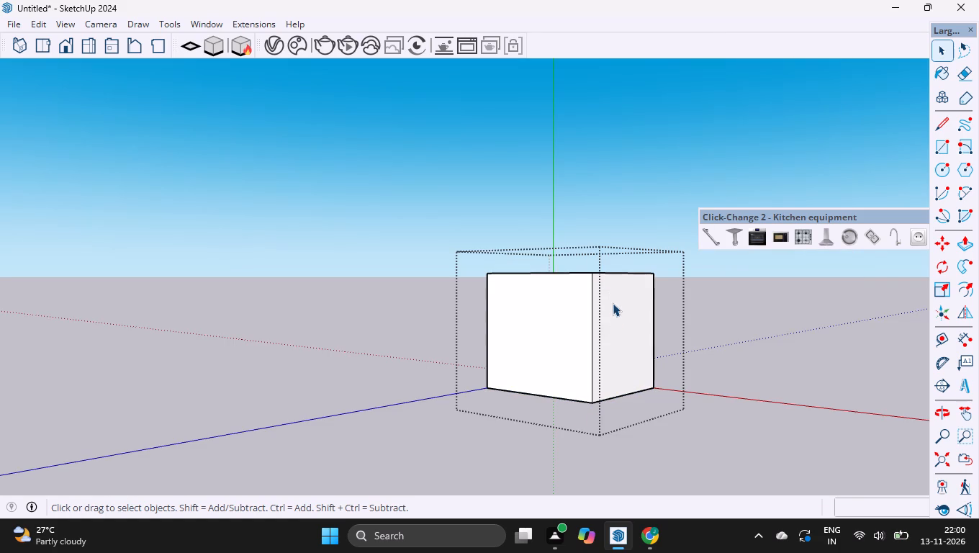
pyautogui.keyDown('ctrl'); pyautogui.scroll(3, 613, 303); pyautogui.keyUp('ctrl')
pyautogui.press('t')
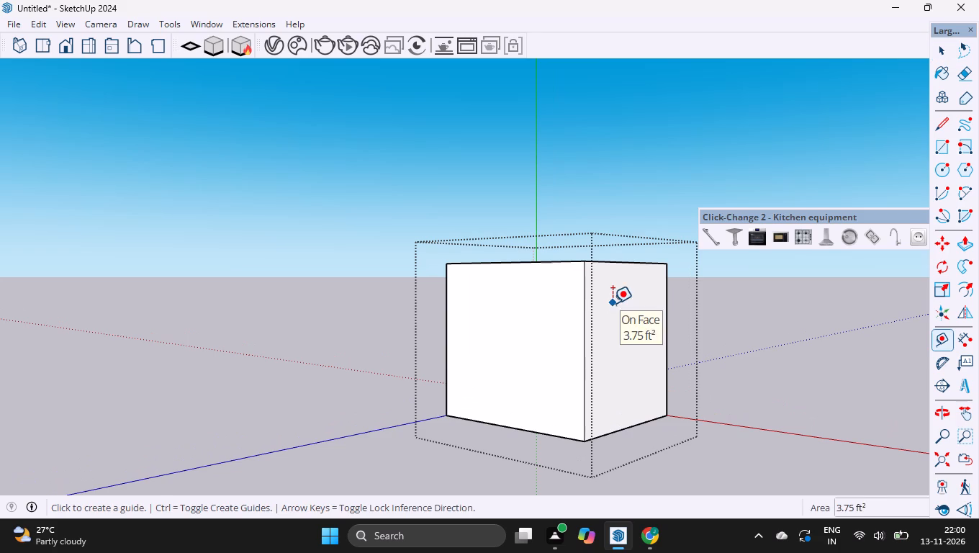
pyautogui.click(664, 307)
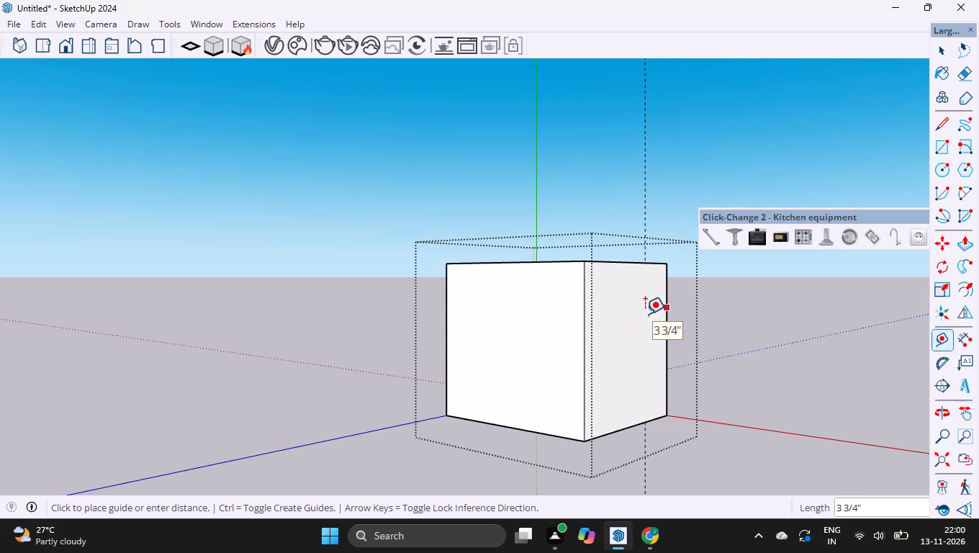
pyautogui.press('Up')
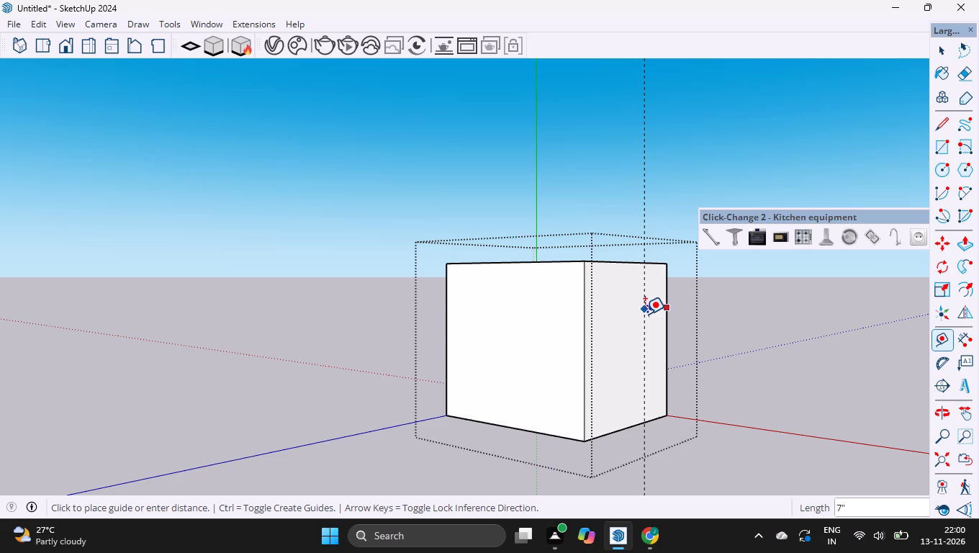
pyautogui.write('18mm')
pyautogui.press('Return')
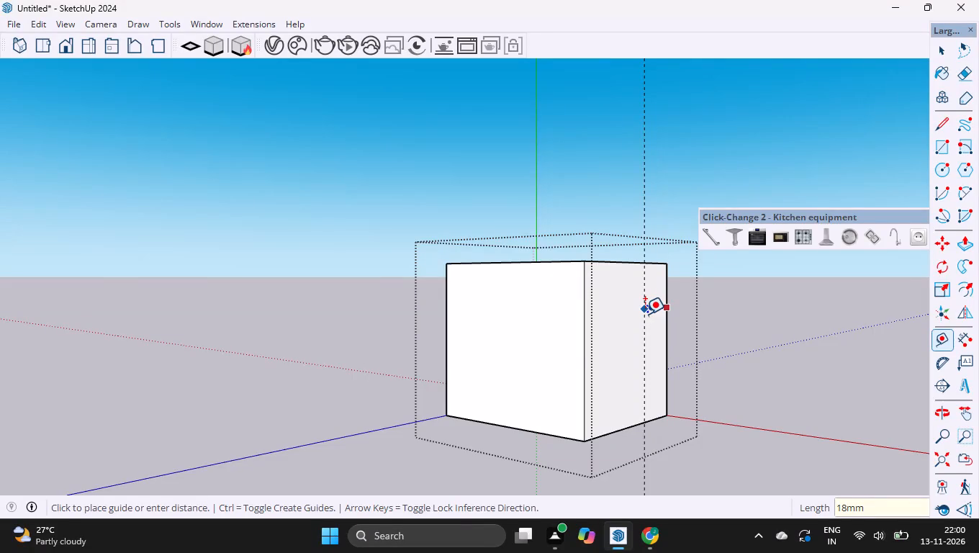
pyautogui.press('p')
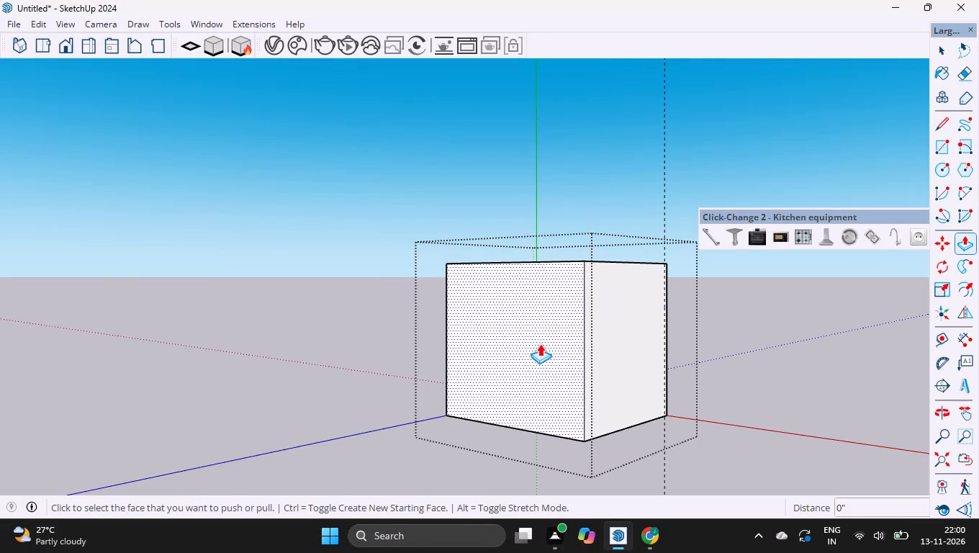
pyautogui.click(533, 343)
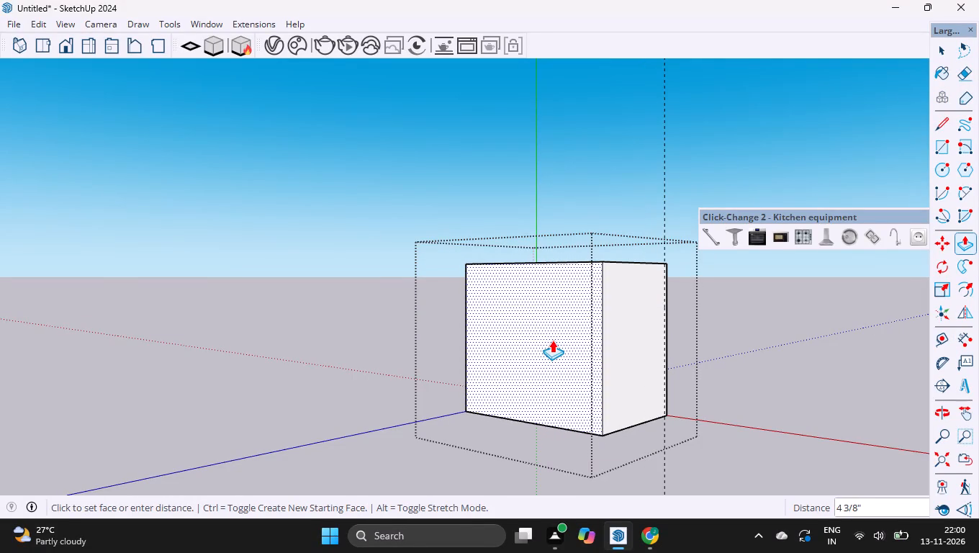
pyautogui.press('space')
# Offset the box's front face outline inward by 18 mm to form the frame.
pyautogui.press('f')
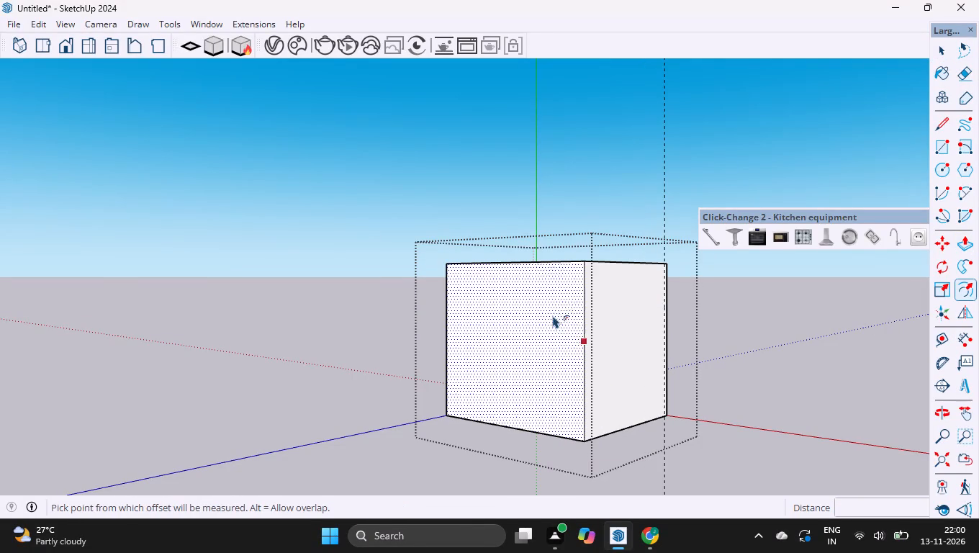
pyautogui.click(551, 281)
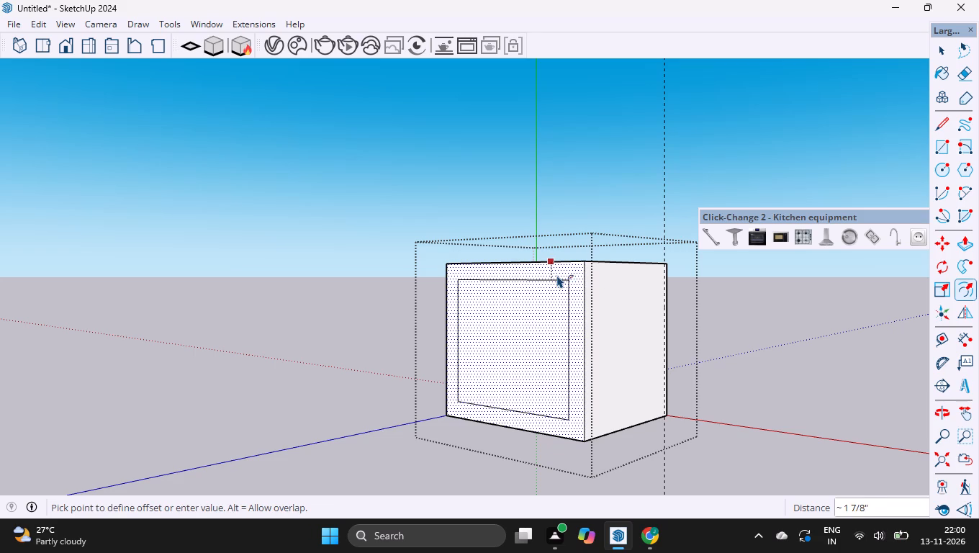
pyautogui.write('18mm')
pyautogui.press('Return')
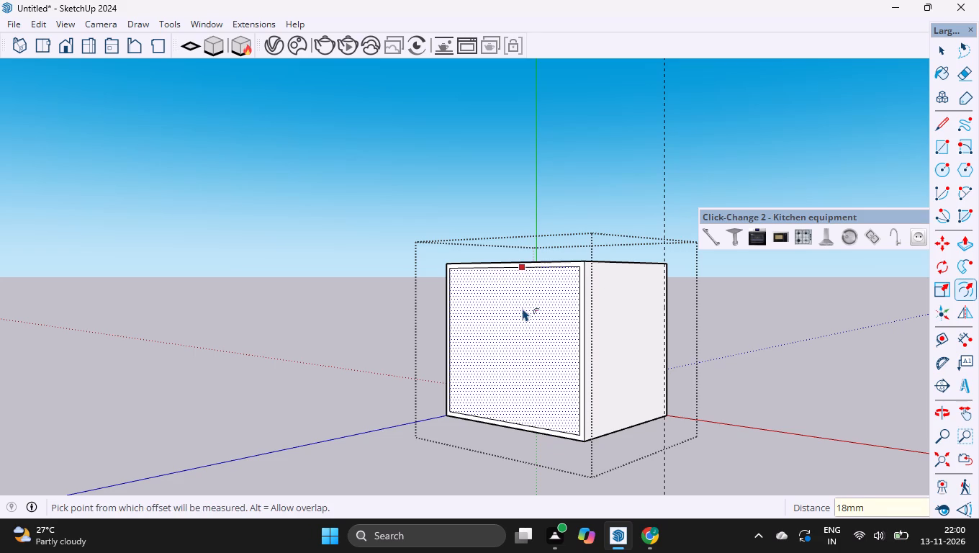
pyautogui.press('space')
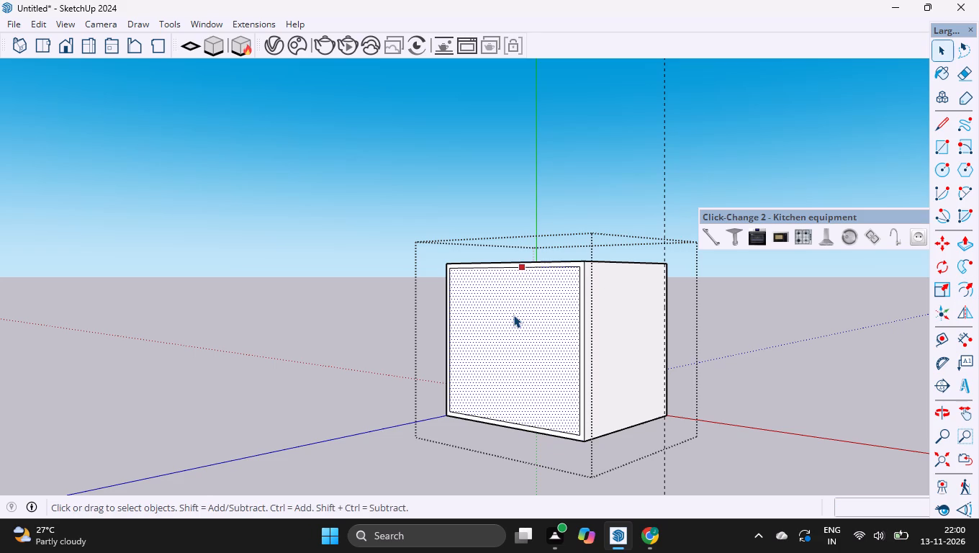
# Push the inner front face 1' 10 1/8" into the box, up to the guide near its back.
pyautogui.press('p')
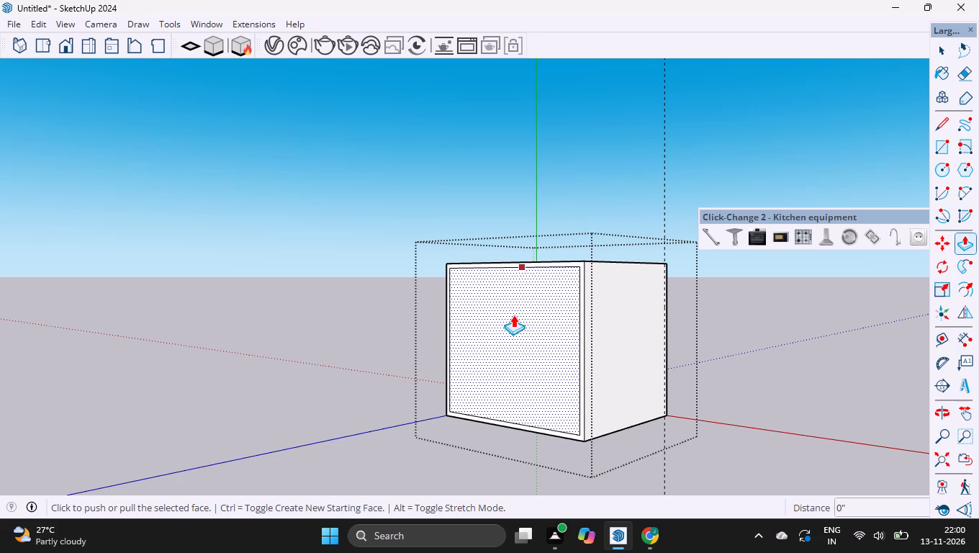
pyautogui.click(513, 315)
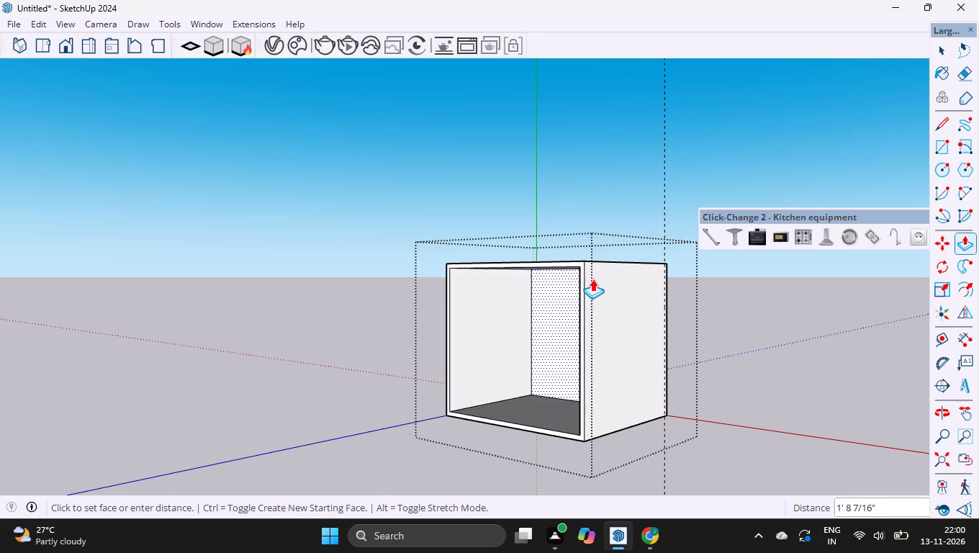
pyautogui.click(665, 195)
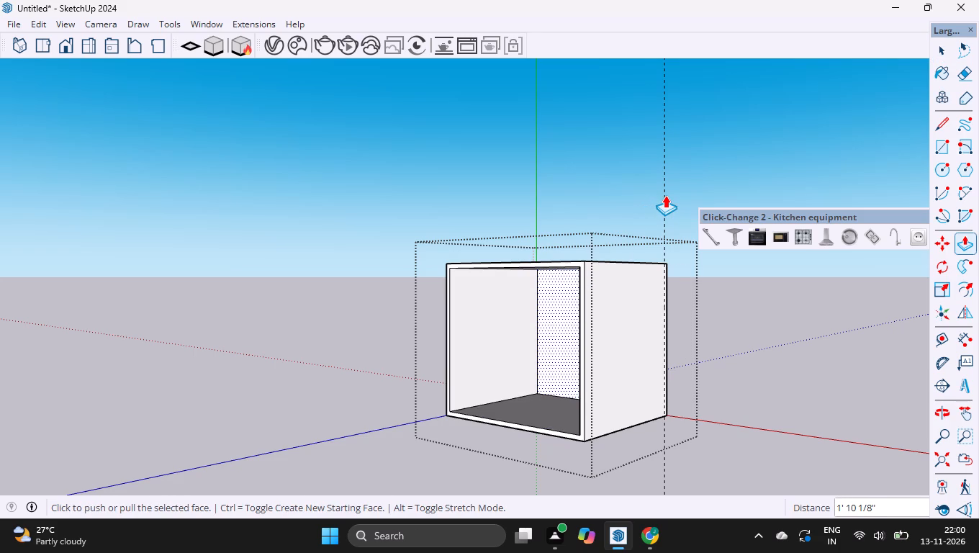
pyautogui.press('space')
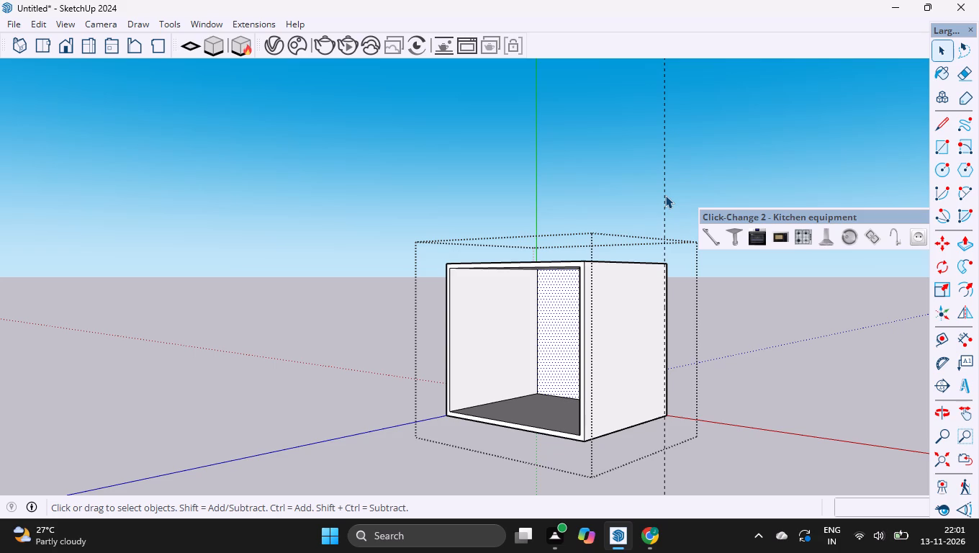
# Delete the vertical guide inside the isolated box's group and leave the group.
pyautogui.click(477, 140)
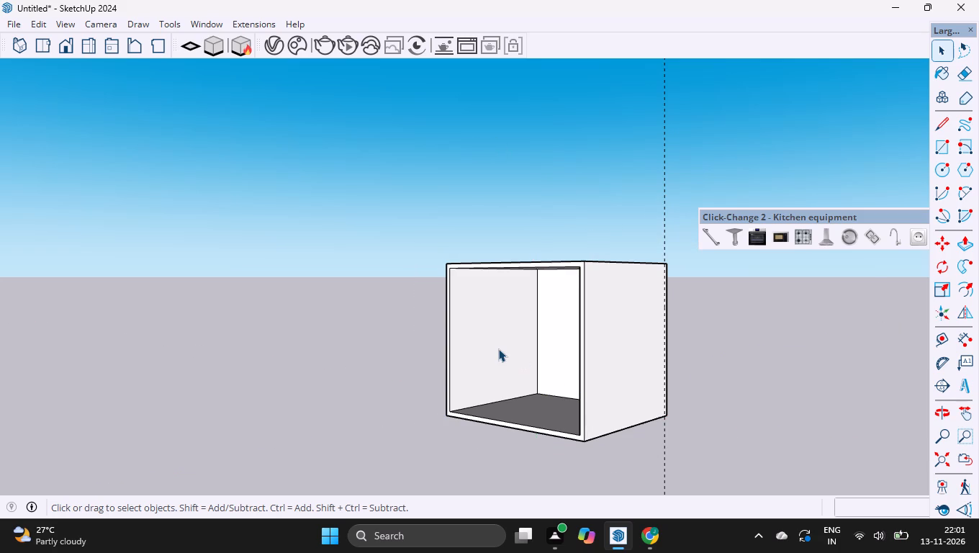
pyautogui.press('o')
pyautogui.moveTo(417, 341); pyautogui.dragTo(538, 381)
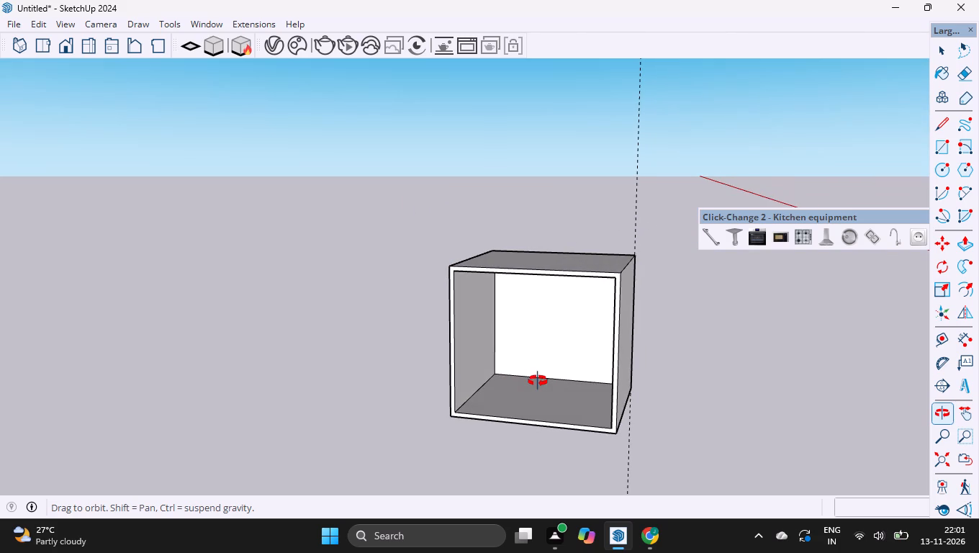
pyautogui.keyDown('ctrl'); pyautogui.scroll(2, 549, 344); pyautogui.keyUp('ctrl')
pyautogui.press('space')
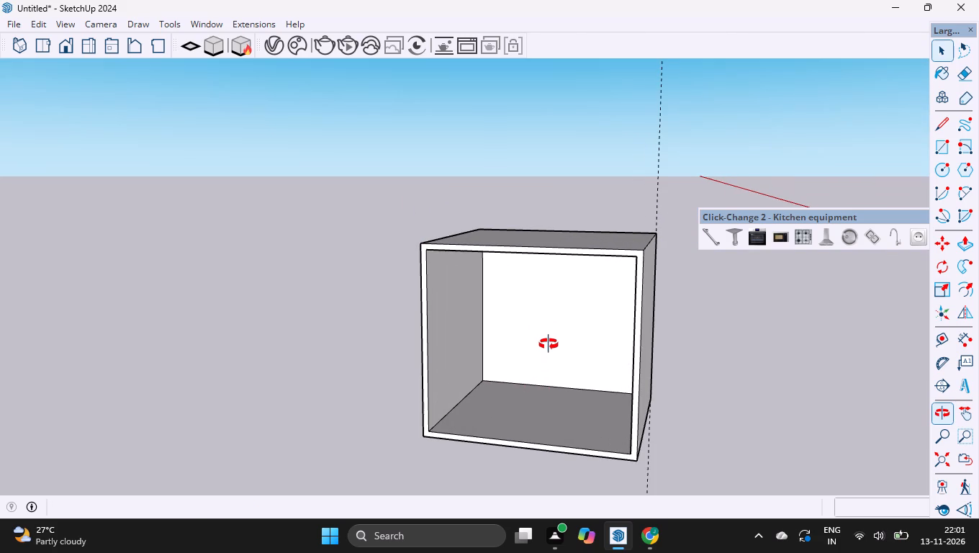
pyautogui.moveTo(670, 186); pyautogui.dragTo(575, 117)
pyautogui.doubleClick(592, 297)
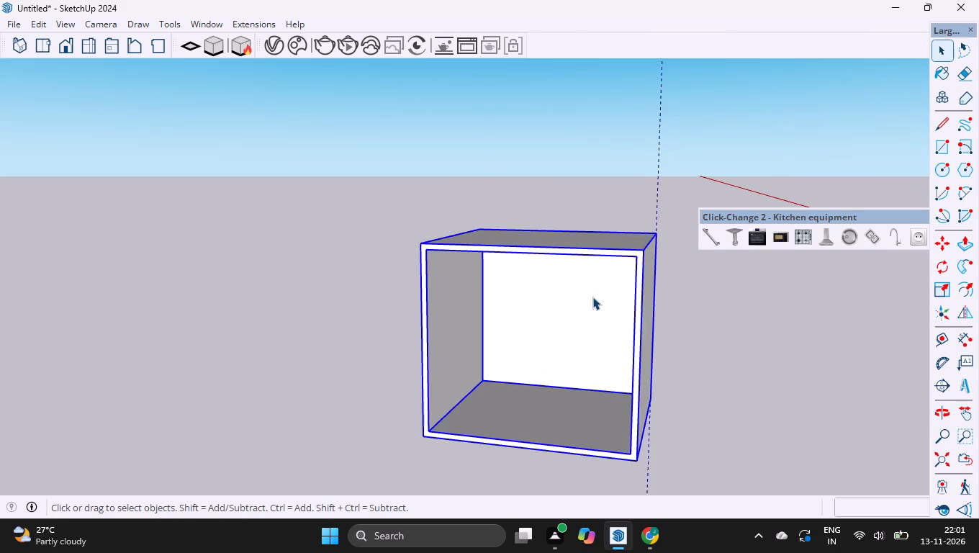
pyautogui.moveTo(682, 145); pyautogui.dragTo(572, 93)
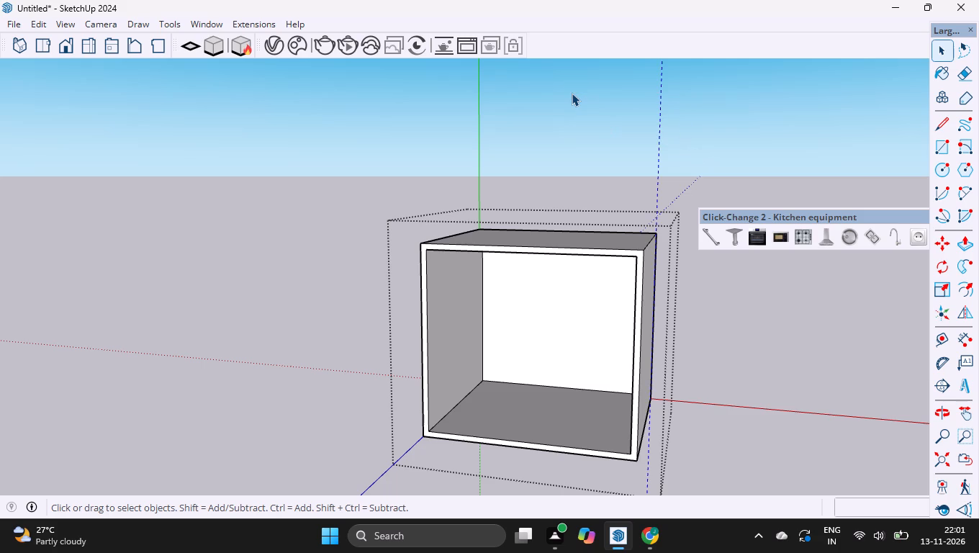
pyautogui.press('Delete')
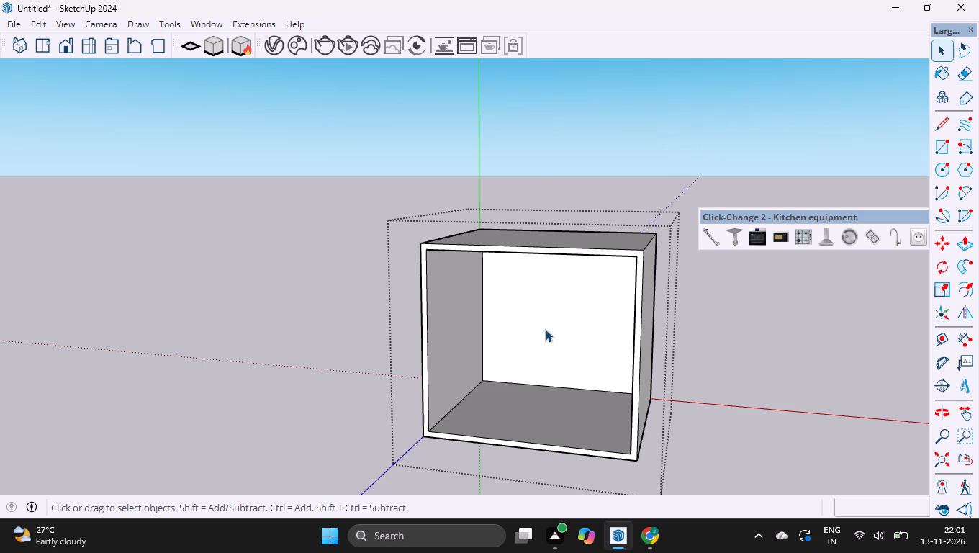
pyautogui.click(752, 461)
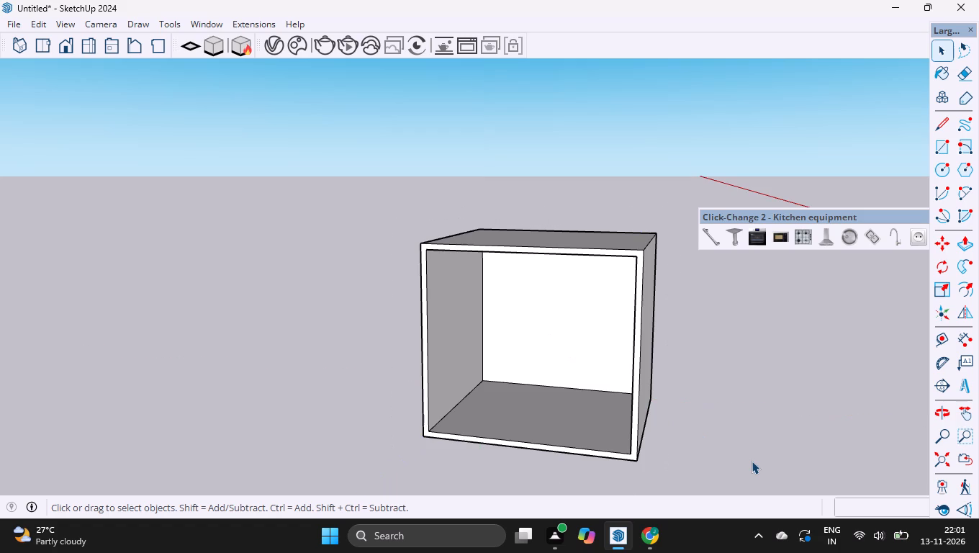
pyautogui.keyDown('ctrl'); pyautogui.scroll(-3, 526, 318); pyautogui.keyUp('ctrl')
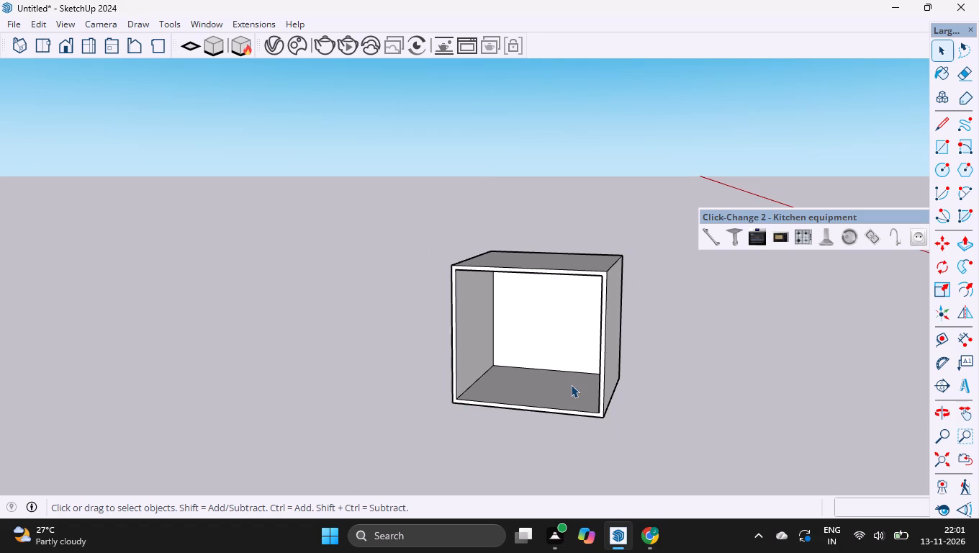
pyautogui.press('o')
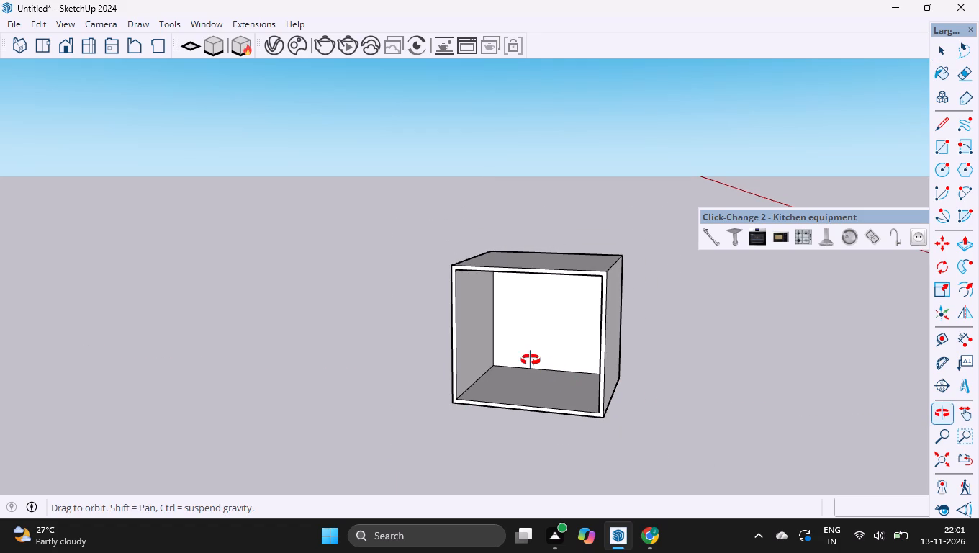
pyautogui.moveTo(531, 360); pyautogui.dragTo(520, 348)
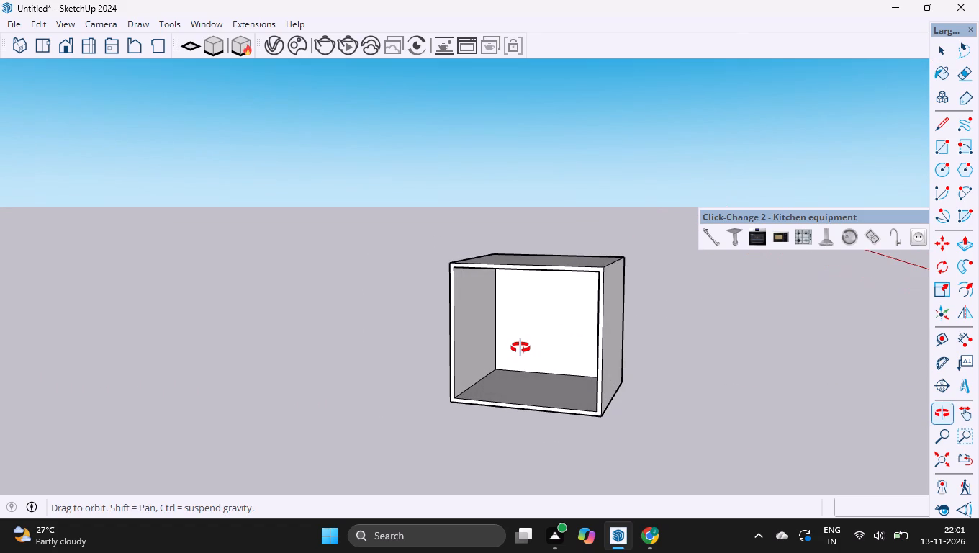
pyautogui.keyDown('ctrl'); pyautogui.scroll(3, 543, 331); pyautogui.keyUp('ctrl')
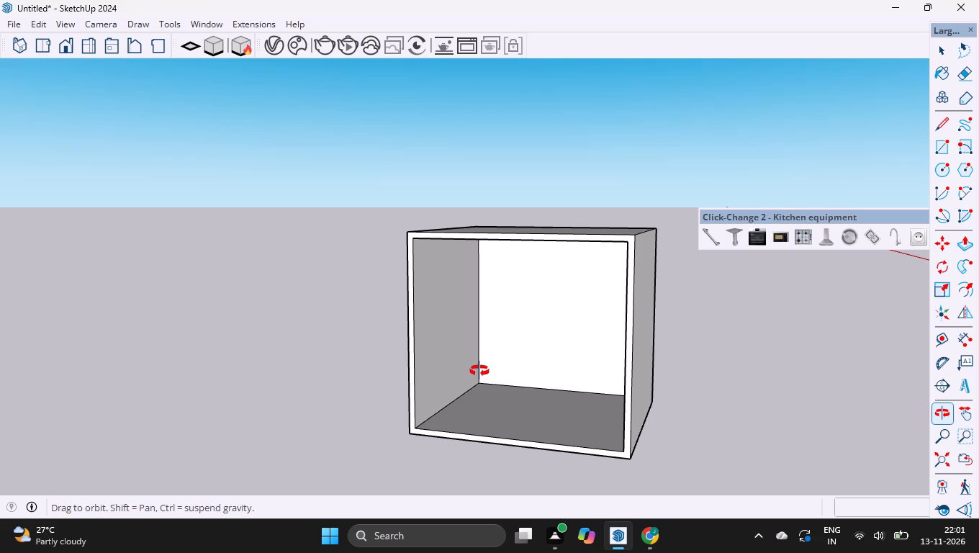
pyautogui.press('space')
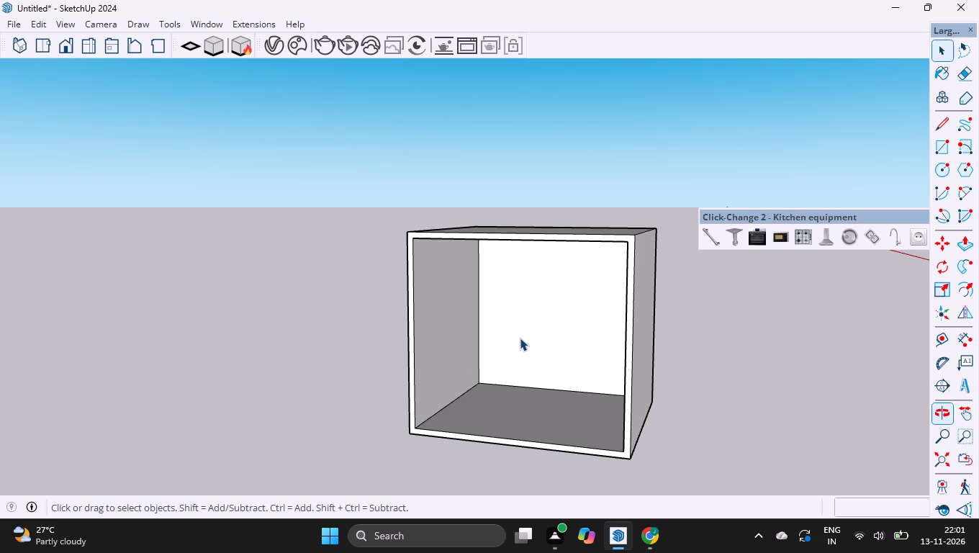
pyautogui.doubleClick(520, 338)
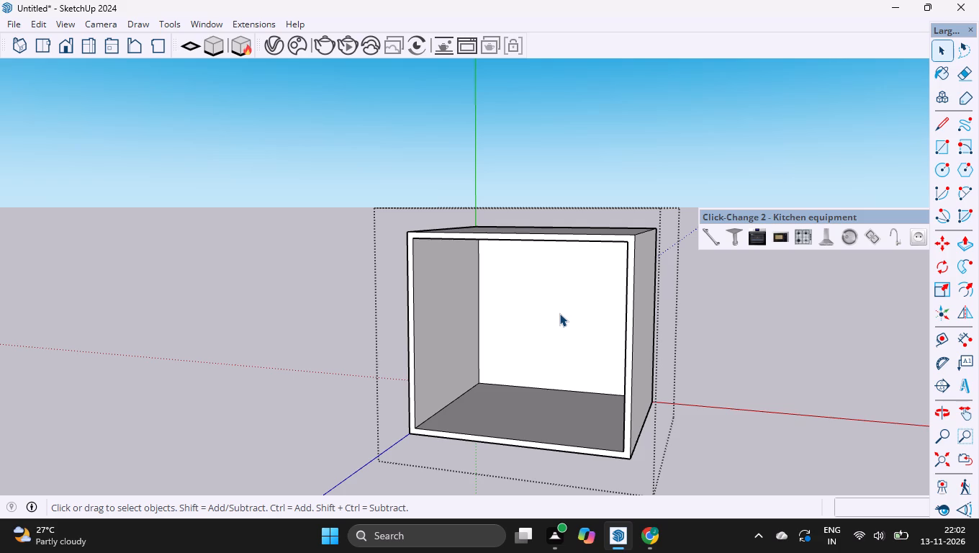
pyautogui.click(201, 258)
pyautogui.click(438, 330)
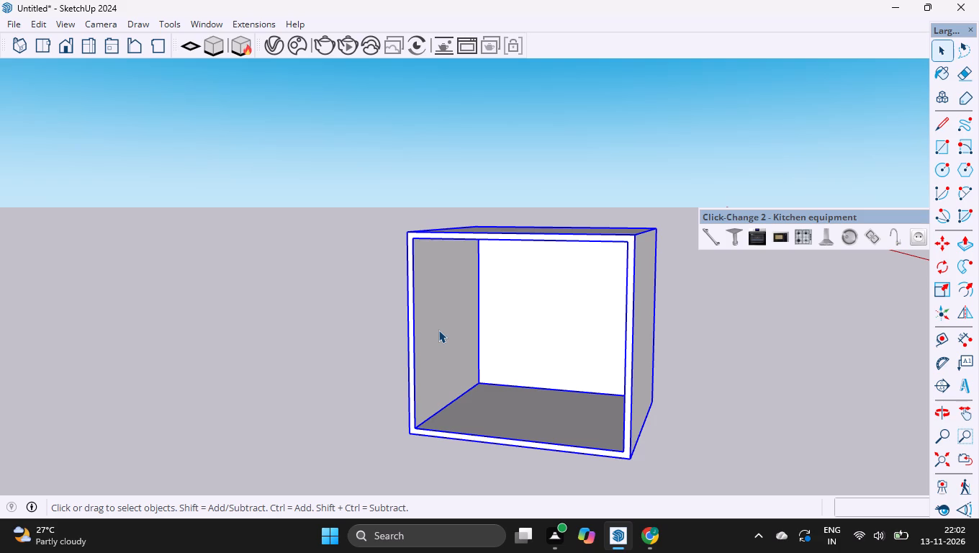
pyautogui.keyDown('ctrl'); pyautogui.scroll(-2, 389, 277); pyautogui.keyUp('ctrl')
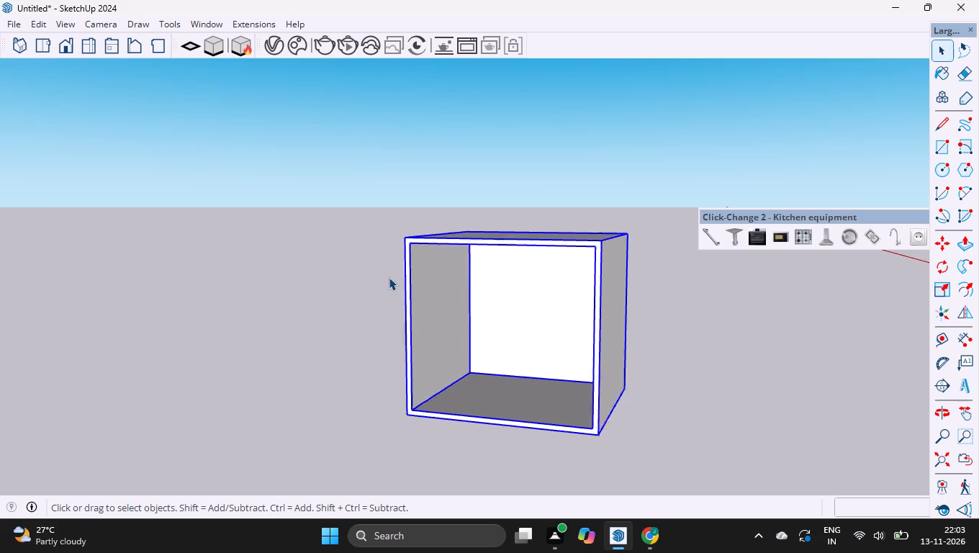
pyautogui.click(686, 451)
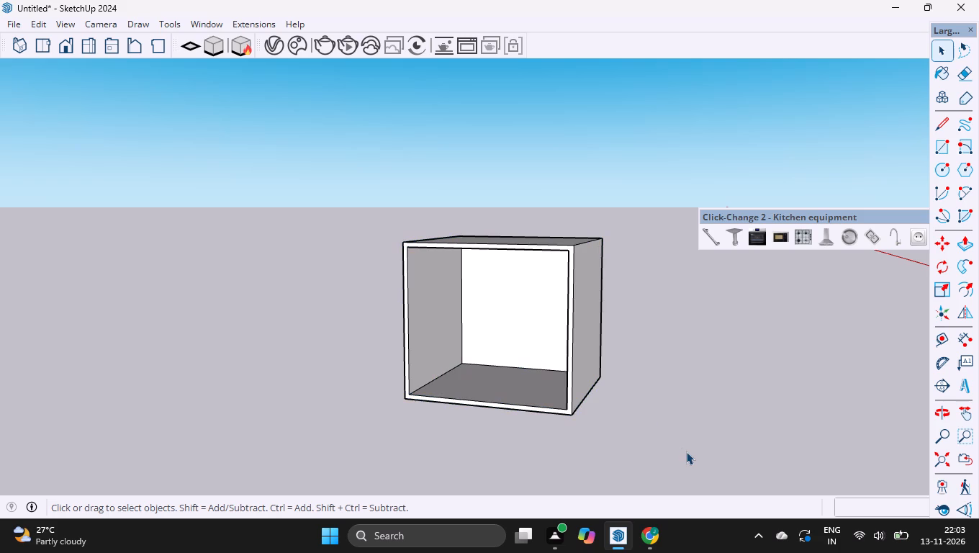
# Reveal the rest of the kitchen model around the isolated box with Isolate/Reveal.
pyautogui.moveTo(637, 411); pyautogui.dragTo(422, 246)
pyautogui.rightClick(506, 319)
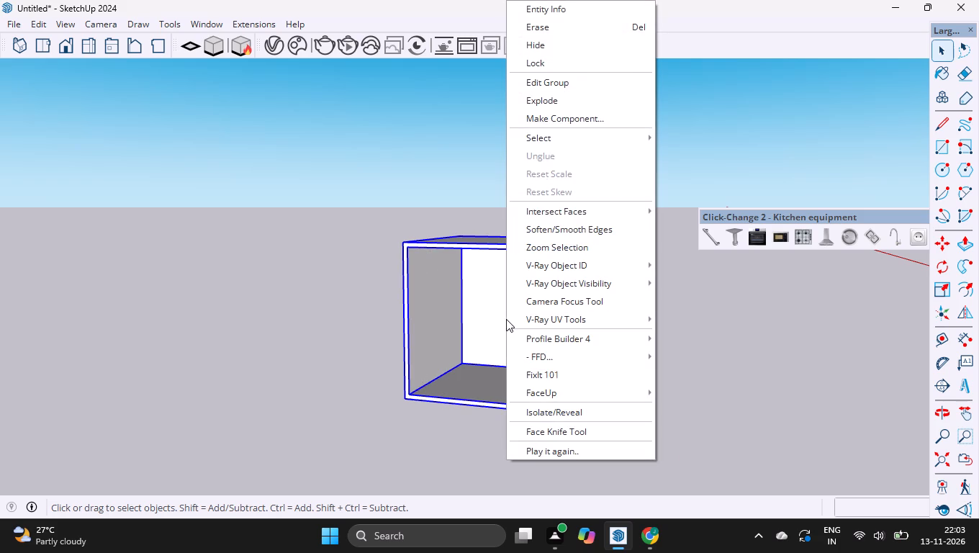
pyautogui.click(567, 420)
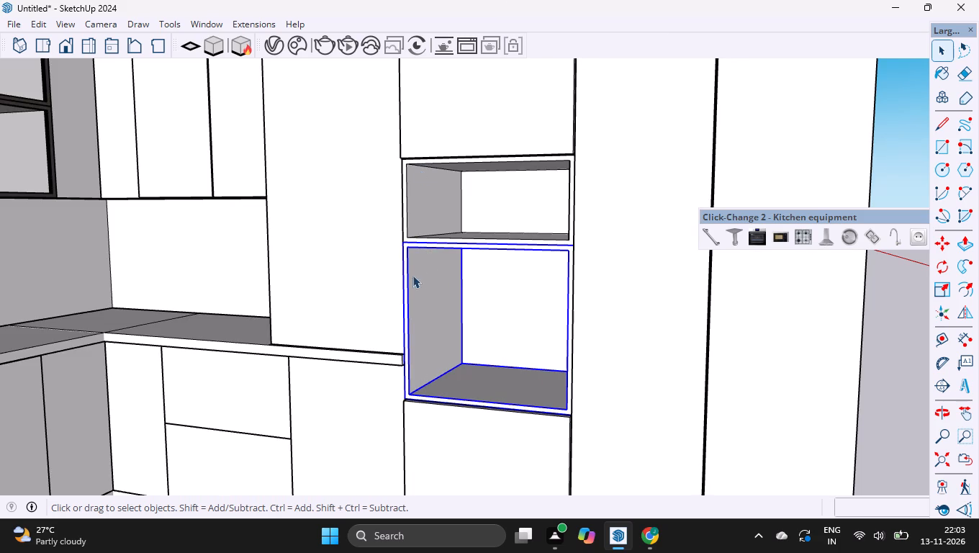
# Open the box's group below the niche and pull its front frame face outward by 18 mm.
pyautogui.keyDown('ctrl'); pyautogui.scroll(10, 408, 265); pyautogui.keyUp('ctrl')
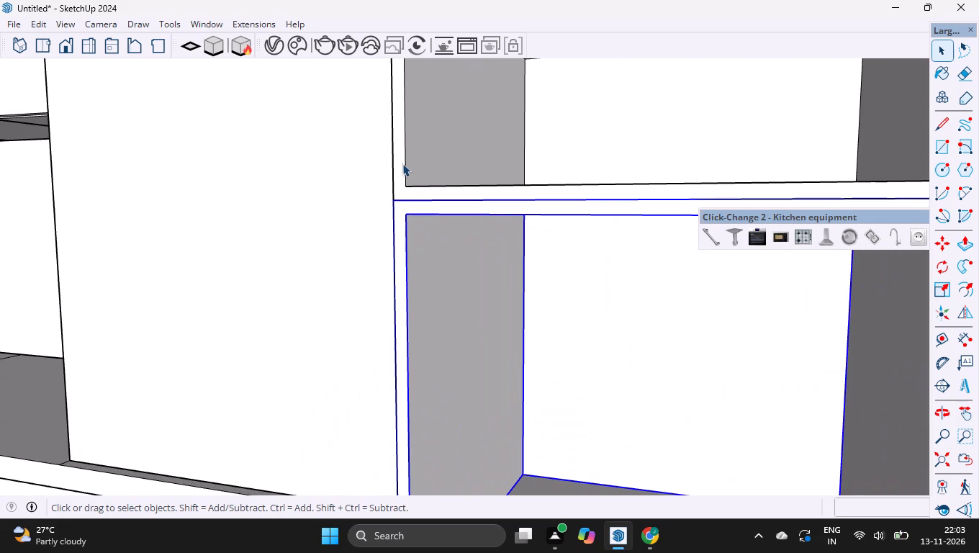
pyautogui.keyDown('ctrl'); pyautogui.scroll(10, 403, 156); pyautogui.keyUp('ctrl')
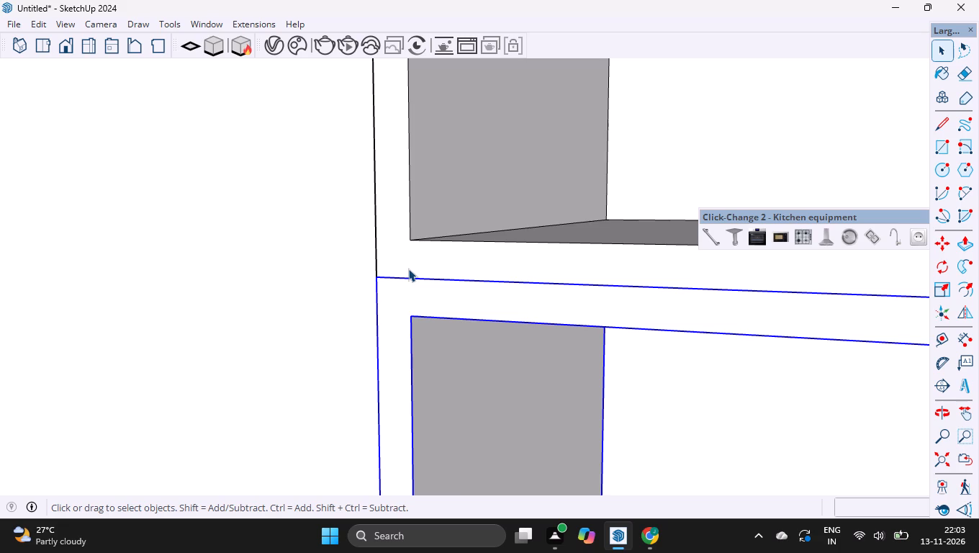
pyautogui.doubleClick(389, 302)
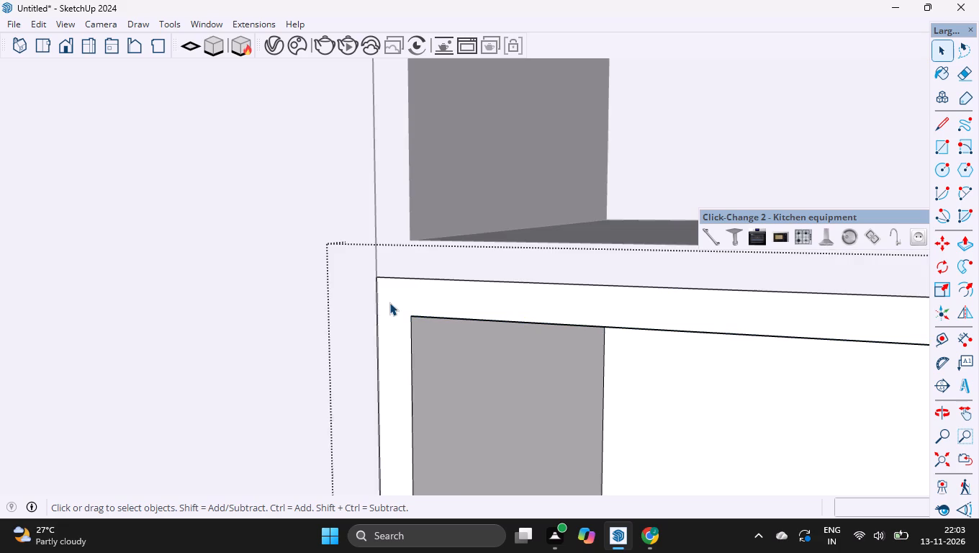
pyautogui.press('p')
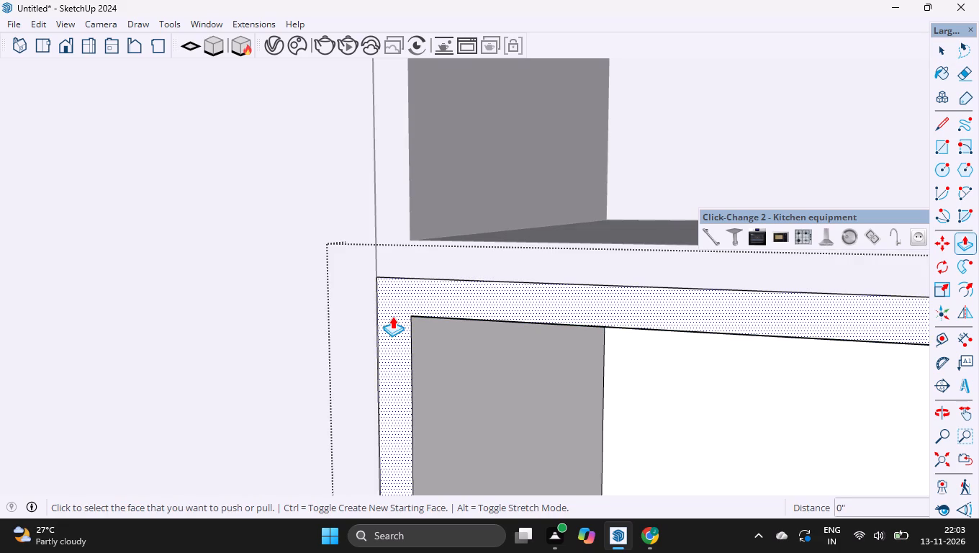
pyautogui.click(392, 316)
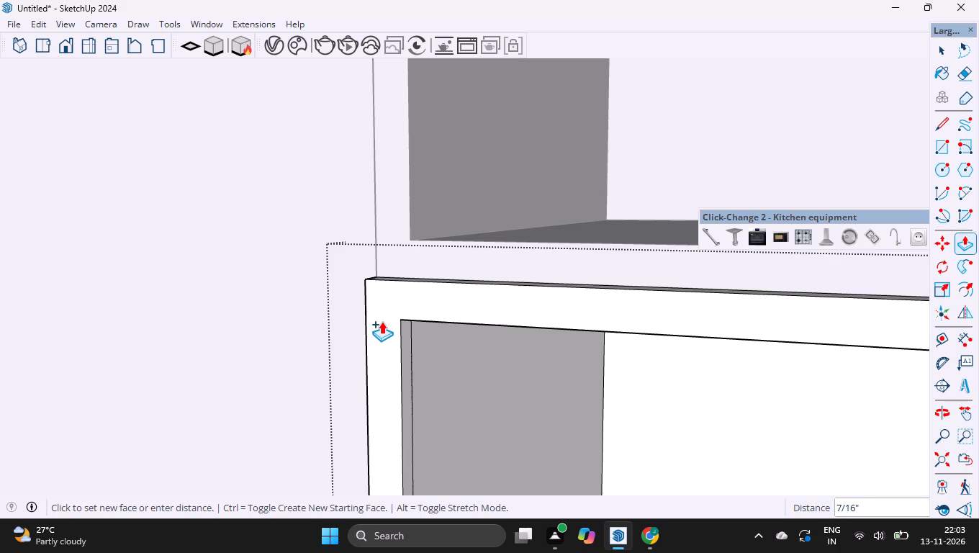
pyautogui.write('18mm')
pyautogui.press('Return')
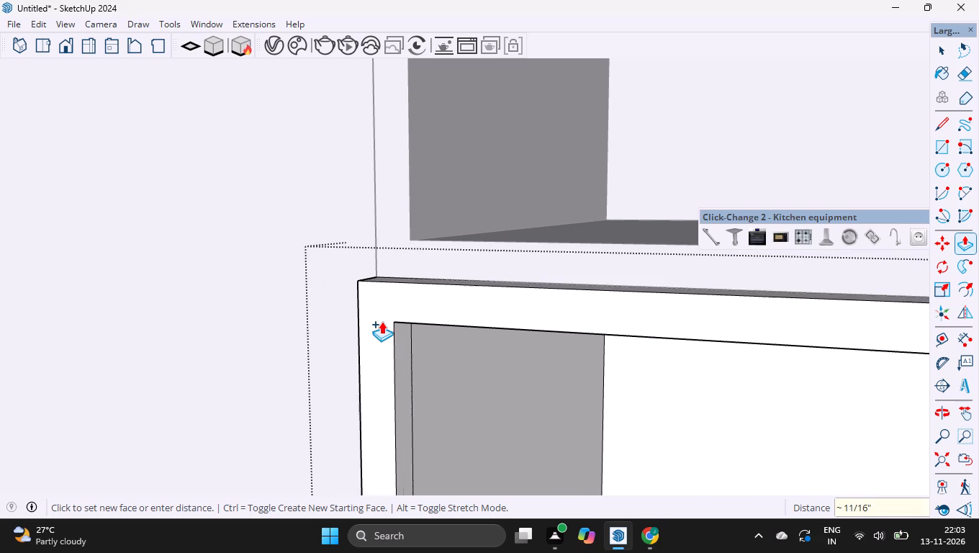
pyautogui.press('space')
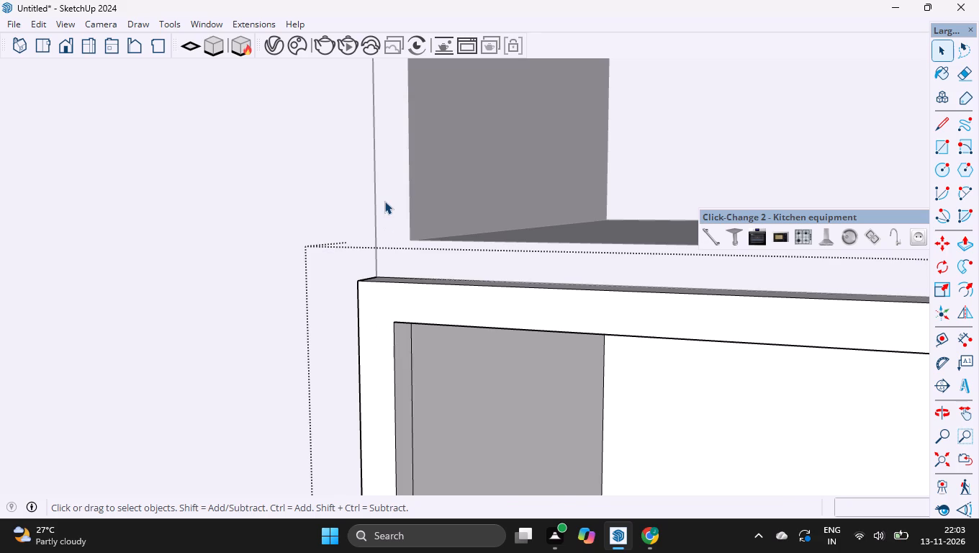
# Open the group of the niche directly above and pull its front frame face outward by 18 mm.
pyautogui.doubleClick(384, 201)
pyautogui.press('p')
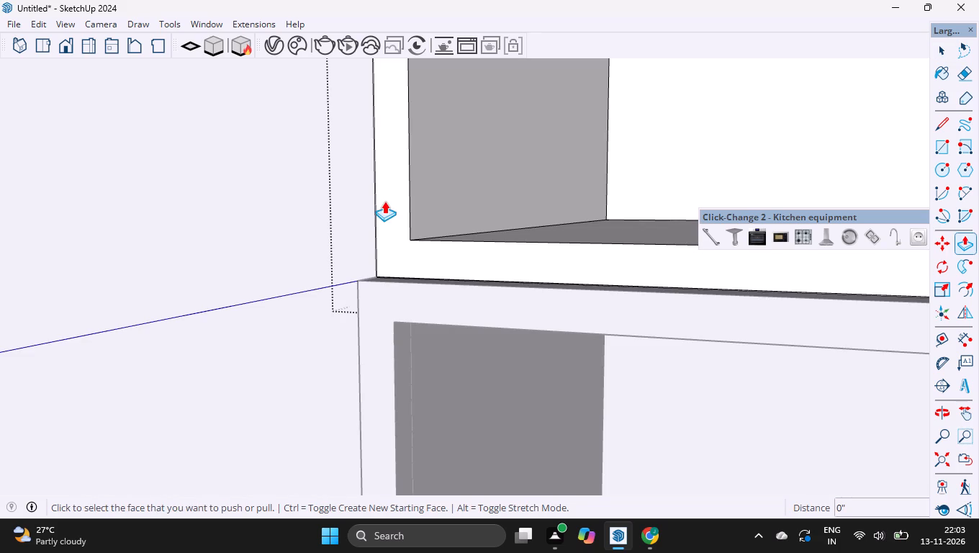
pyautogui.doubleClick(387, 242)
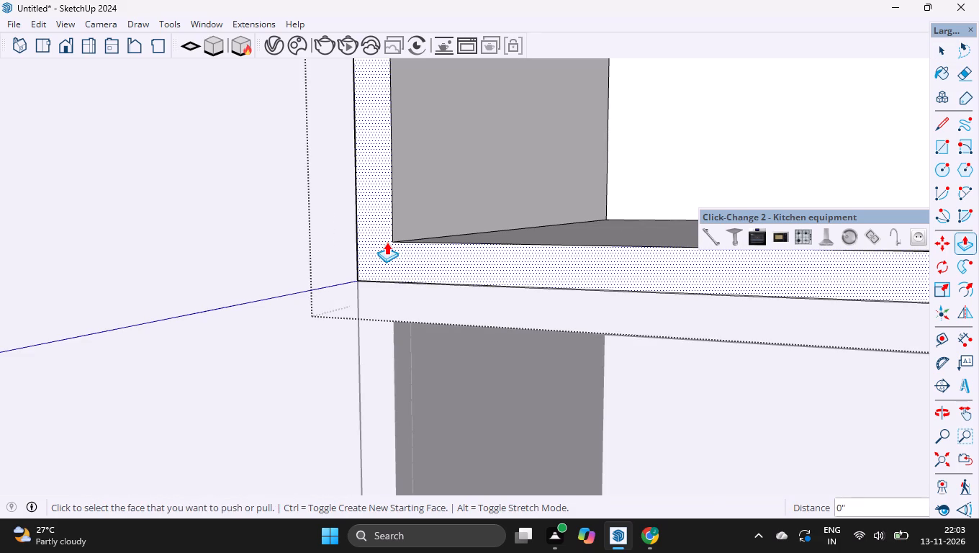
pyautogui.hotkey('ctrl', 'z')
pyautogui.click(400, 247)
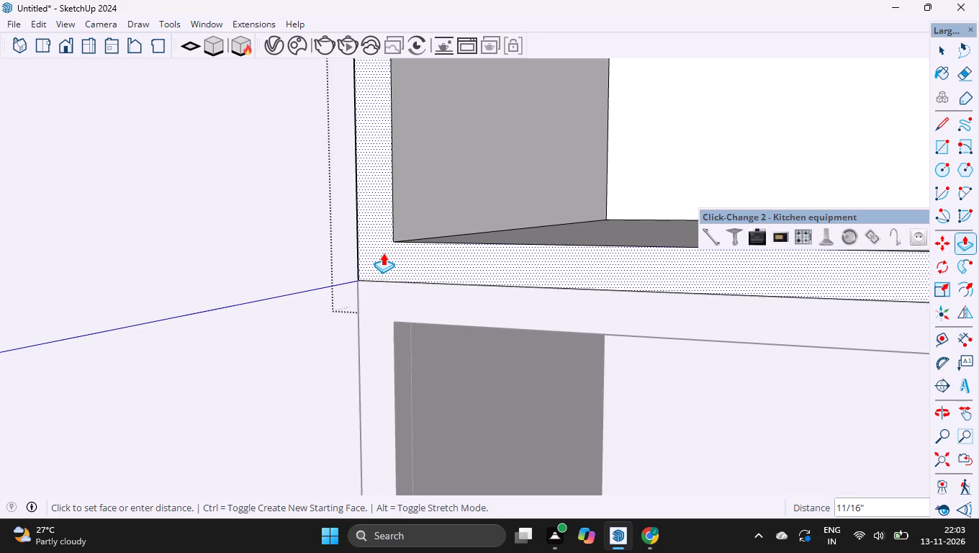
pyautogui.write('18mm')
pyautogui.press('Return')
pyautogui.press('space')
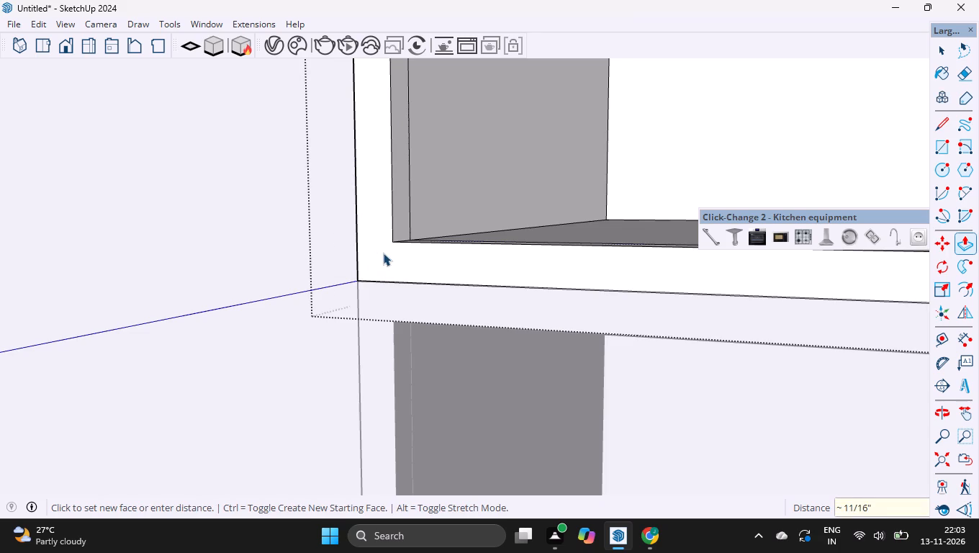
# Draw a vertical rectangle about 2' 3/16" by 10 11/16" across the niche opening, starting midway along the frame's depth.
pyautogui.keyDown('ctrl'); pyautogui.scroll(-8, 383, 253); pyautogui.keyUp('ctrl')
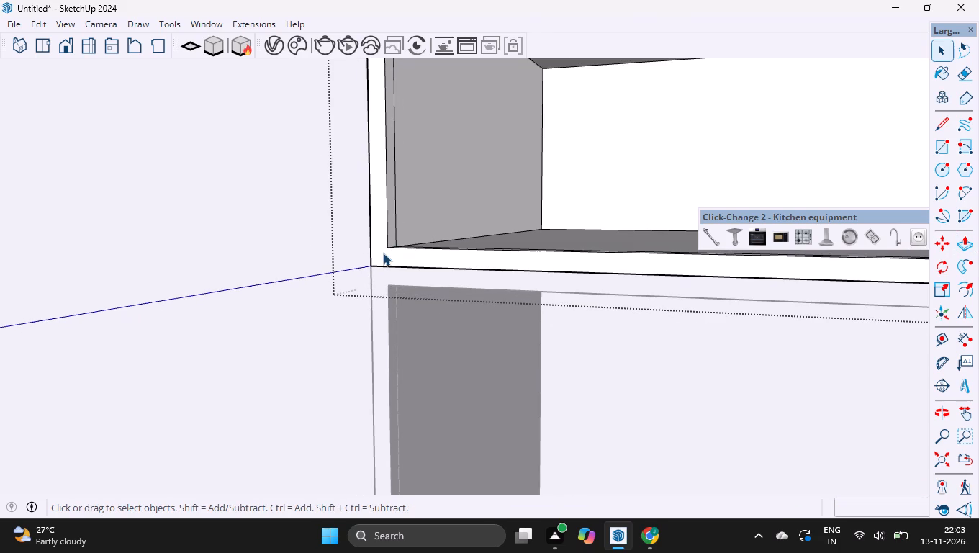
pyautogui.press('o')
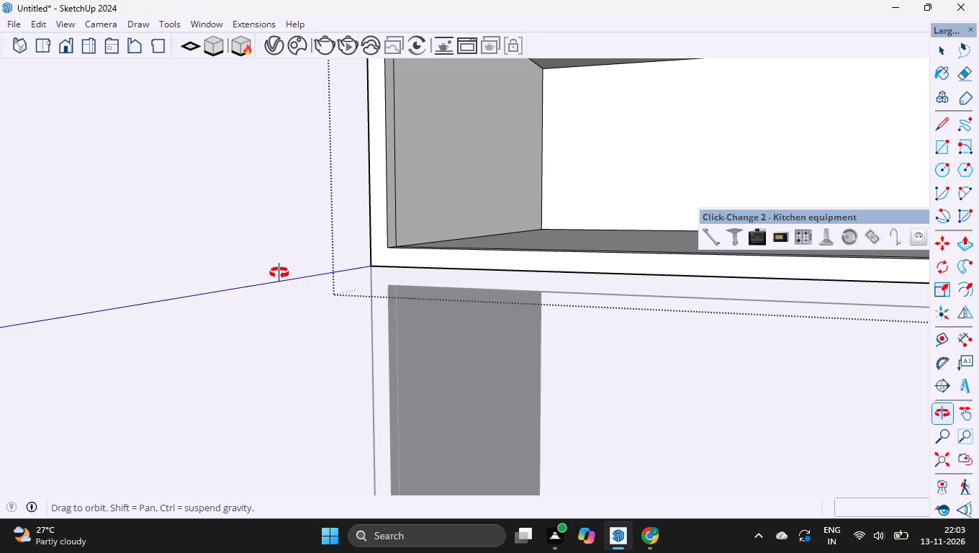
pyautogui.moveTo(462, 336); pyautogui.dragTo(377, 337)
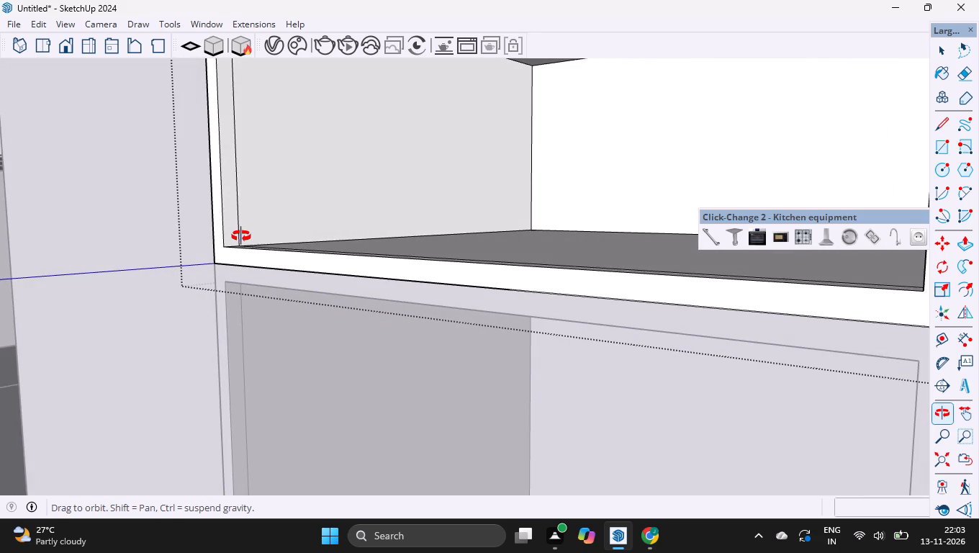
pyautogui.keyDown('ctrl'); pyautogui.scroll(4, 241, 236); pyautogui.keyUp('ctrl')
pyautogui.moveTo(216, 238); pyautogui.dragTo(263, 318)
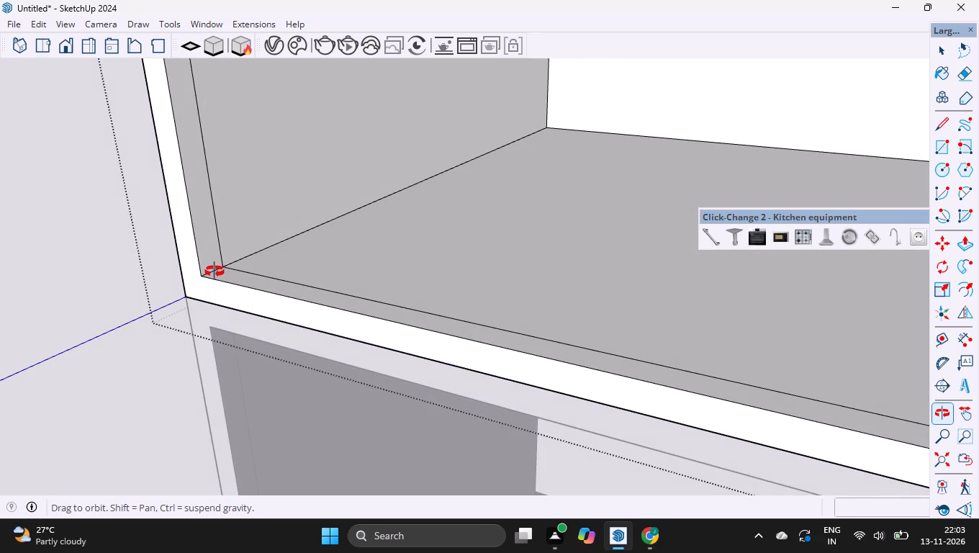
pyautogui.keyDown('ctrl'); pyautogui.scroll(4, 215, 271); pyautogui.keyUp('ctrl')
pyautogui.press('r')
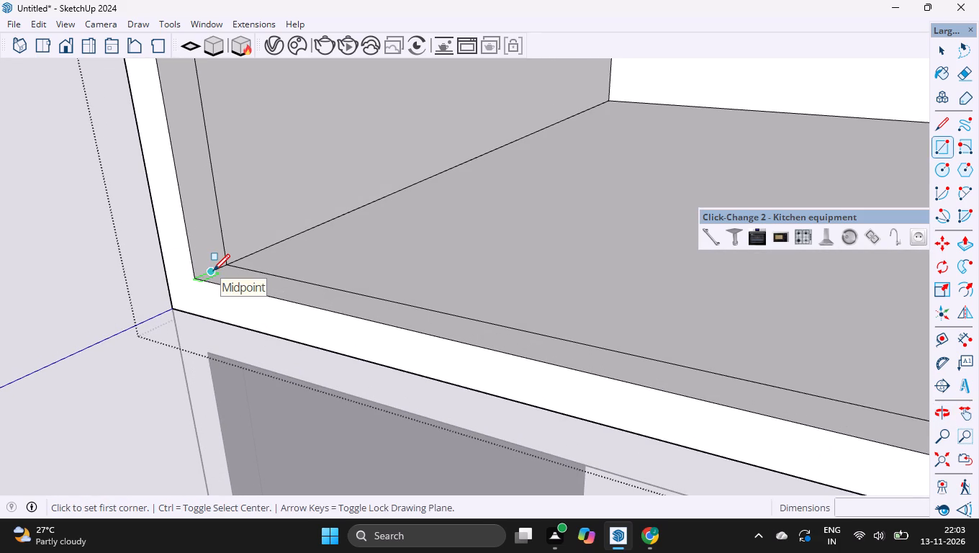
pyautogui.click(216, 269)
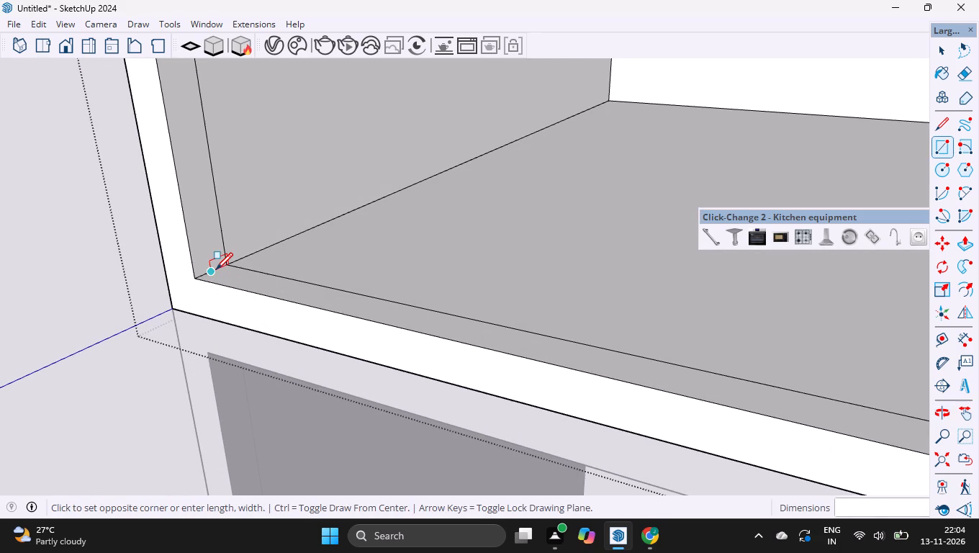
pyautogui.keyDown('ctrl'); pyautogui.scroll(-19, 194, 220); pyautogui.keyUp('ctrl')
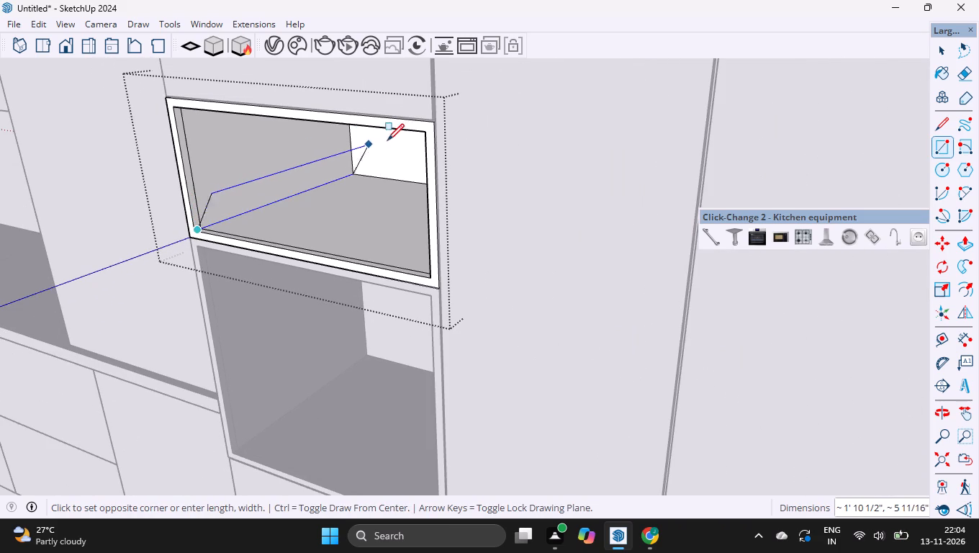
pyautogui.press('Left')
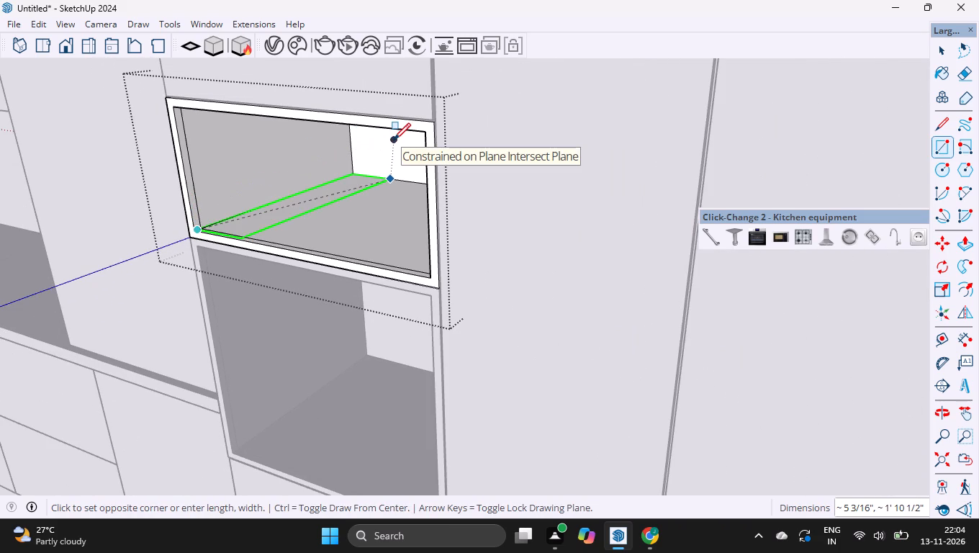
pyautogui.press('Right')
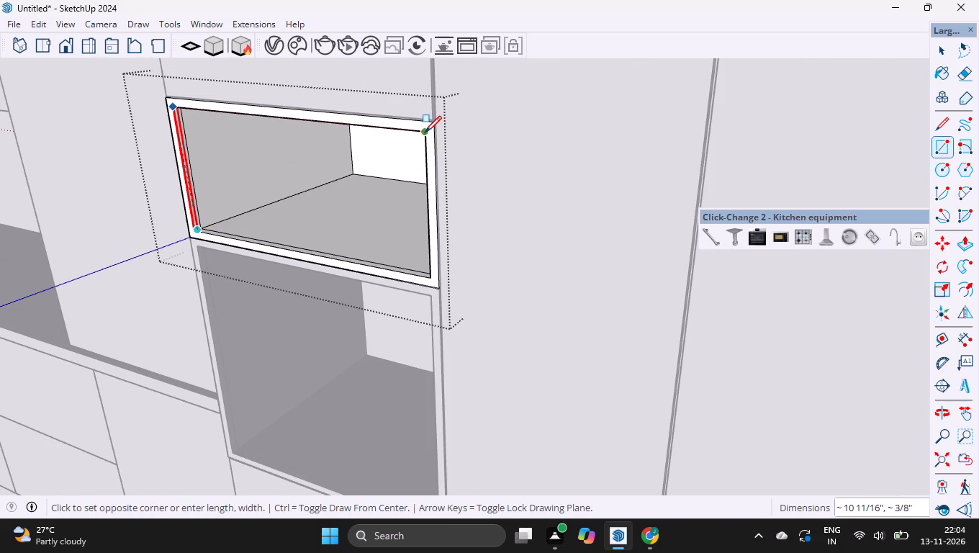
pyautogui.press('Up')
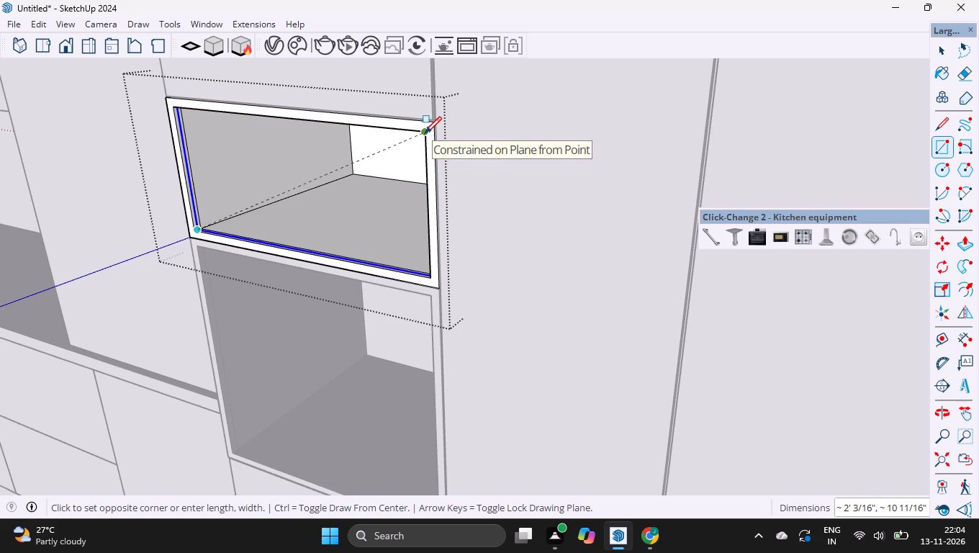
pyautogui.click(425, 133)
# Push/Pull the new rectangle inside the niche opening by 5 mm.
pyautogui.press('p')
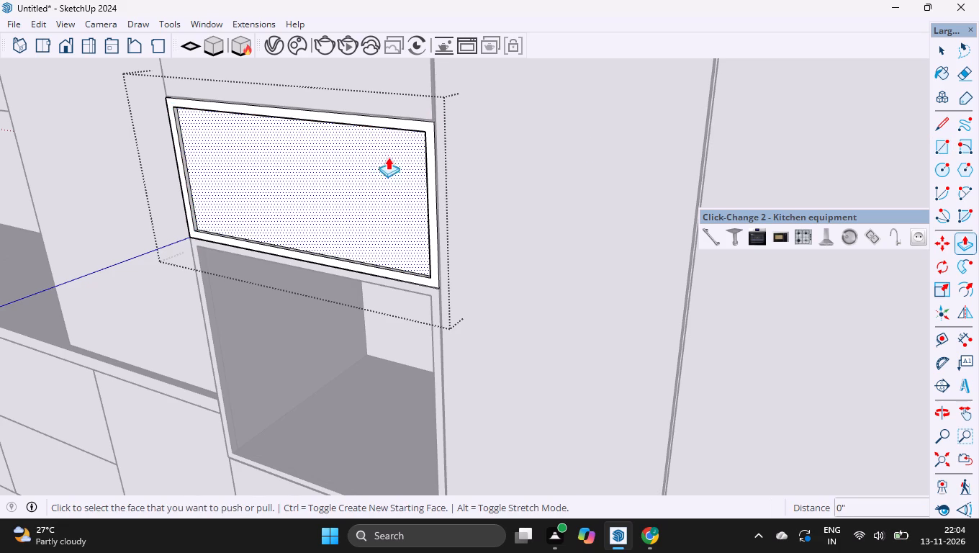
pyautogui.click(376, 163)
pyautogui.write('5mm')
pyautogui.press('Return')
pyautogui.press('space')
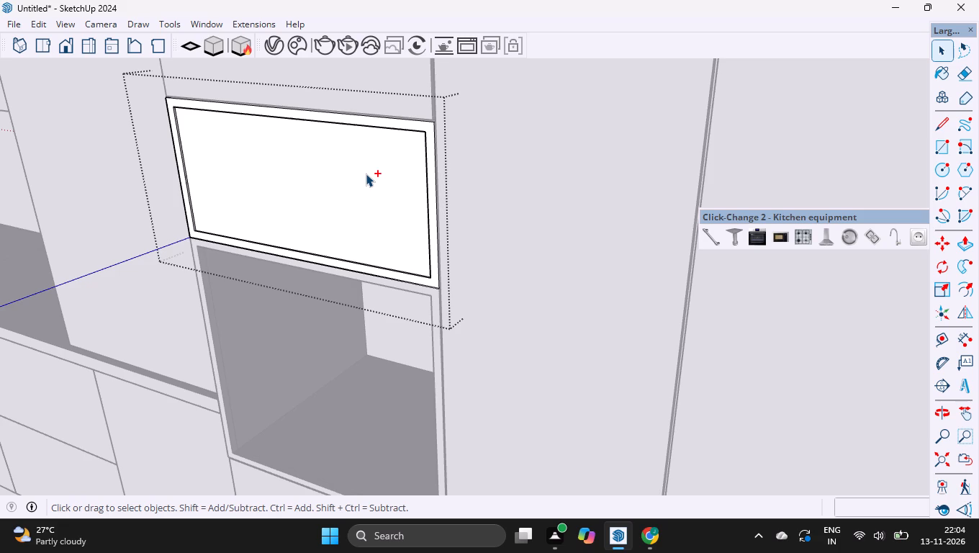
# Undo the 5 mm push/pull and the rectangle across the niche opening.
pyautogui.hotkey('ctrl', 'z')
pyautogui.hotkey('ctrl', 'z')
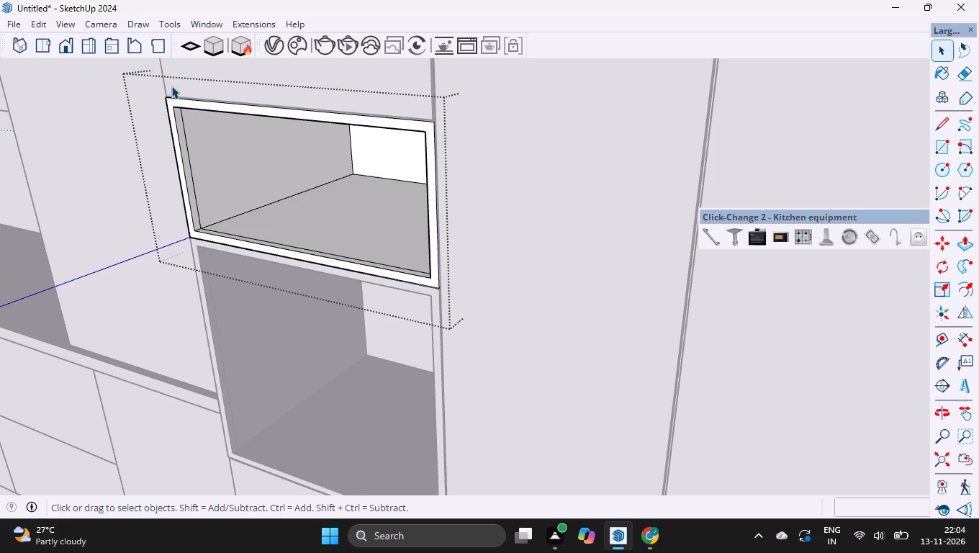
# Select the niche frame's front face together with its projecting top face and inner side face, including their edges.
pyautogui.keyDown('ctrl'); pyautogui.scroll(2, 168, 96); pyautogui.keyUp('ctrl')
pyautogui.click(168, 96)
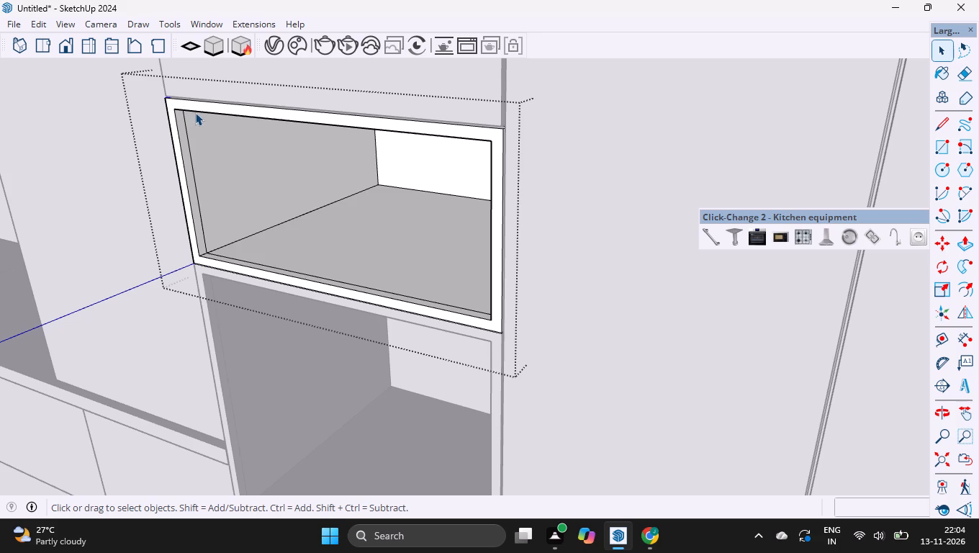
pyautogui.keyDown('ctrl'); pyautogui.scroll(1, 172, 102); pyautogui.keyUp('ctrl')
pyautogui.scroll(1, 172, 102)
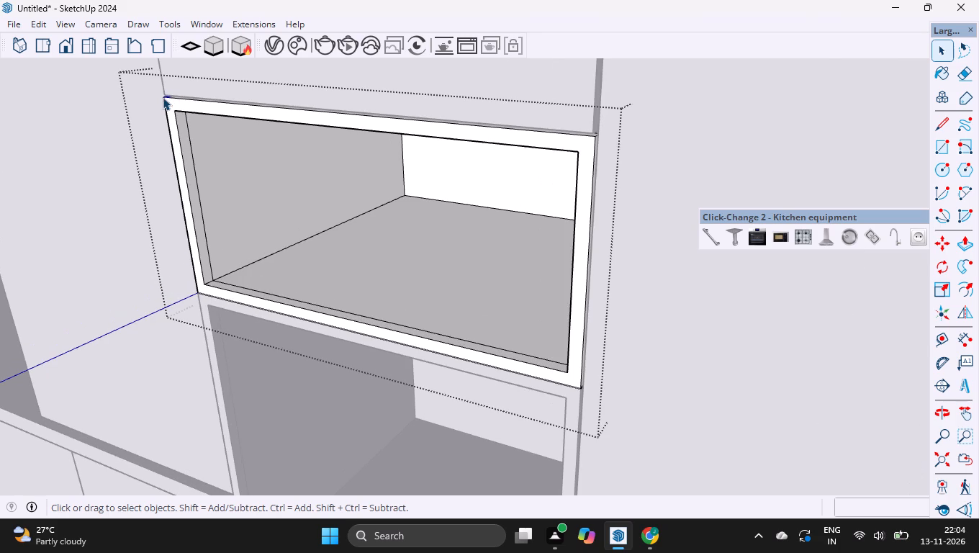
pyautogui.keyDown('ctrl'); pyautogui.scroll(9, 163, 97); pyautogui.keyUp('ctrl')
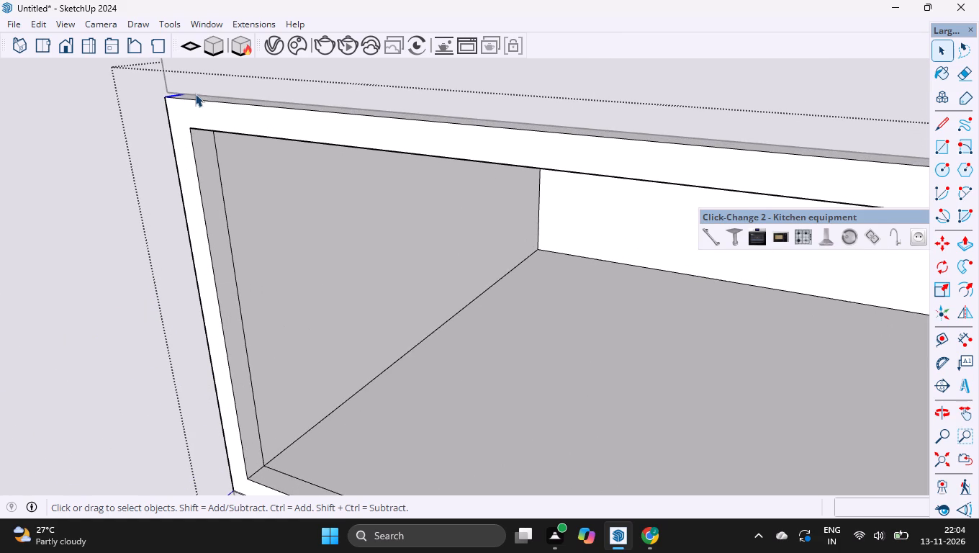
pyautogui.doubleClick(185, 131)
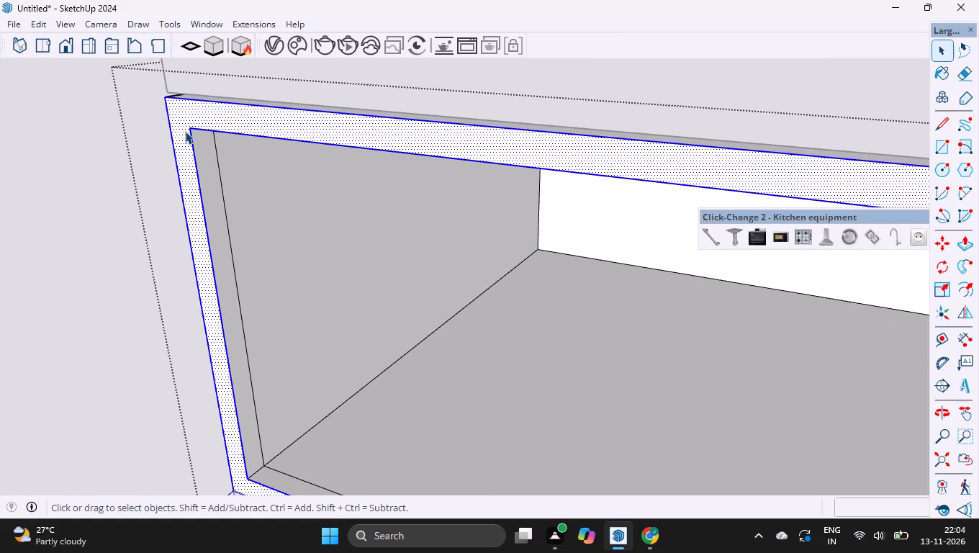
pyautogui.keyDown('ctrl'); pyautogui.scroll(4, 192, 83); pyautogui.keyUp('ctrl')
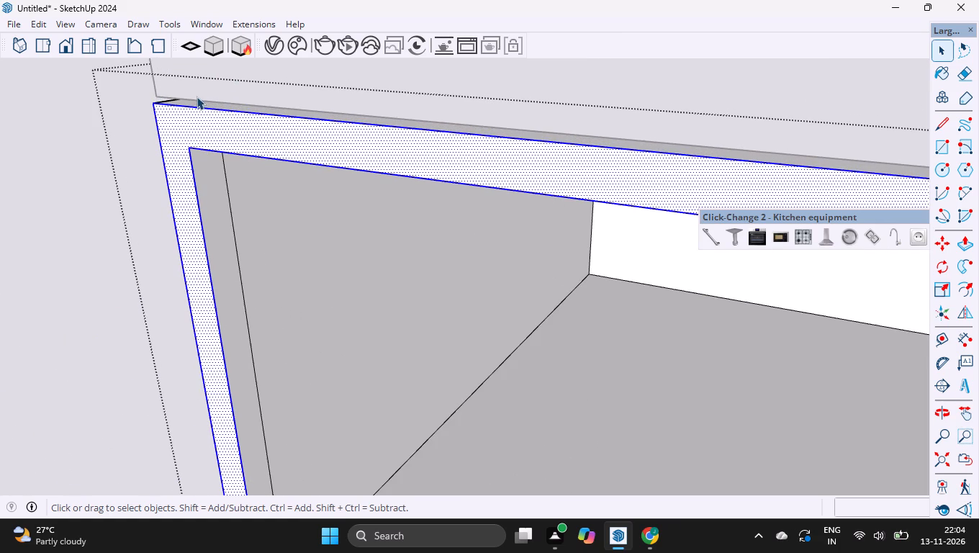
pyautogui.keyDown('ctrl'); pyautogui.scroll(10, 191, 95); pyautogui.keyUp('ctrl')
pyautogui.scroll(-3, 191, 95)
pyautogui.keyDown('ctrl'); pyautogui.scroll(15, 191, 94); pyautogui.keyUp('ctrl')
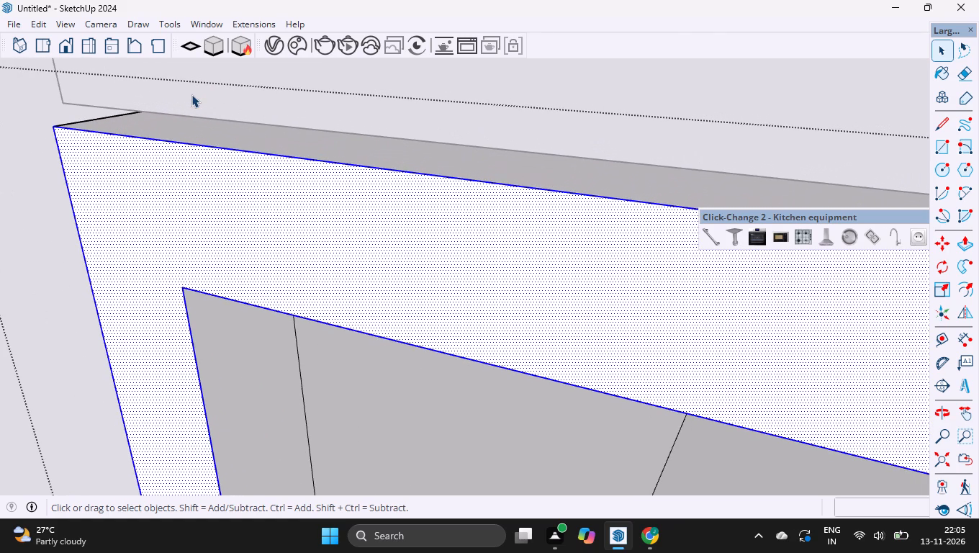
pyautogui.keyDown('ctrl'); pyautogui.doubleClick(194, 122); pyautogui.keyUp('ctrl')
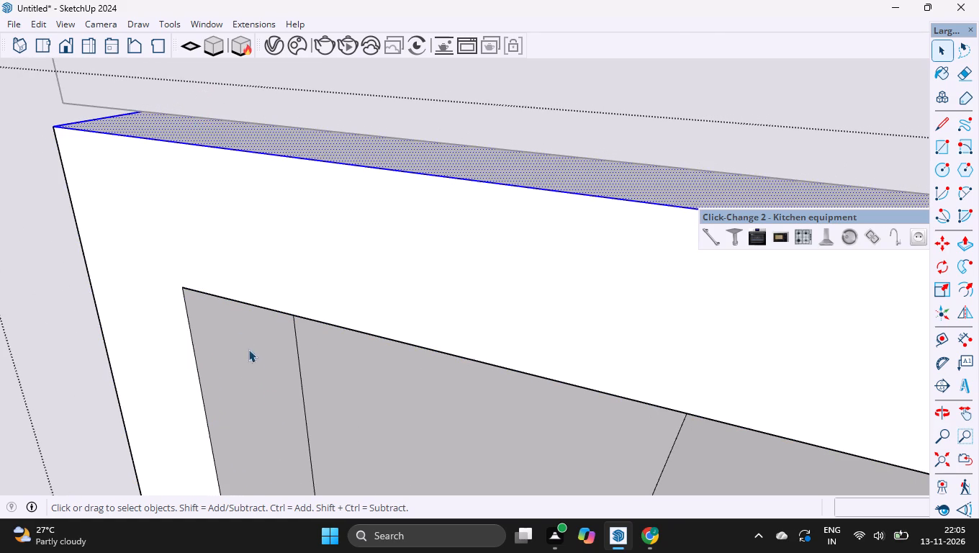
pyautogui.keyDown('ctrl'); pyautogui.doubleClick(179, 235); pyautogui.keyUp('ctrl')
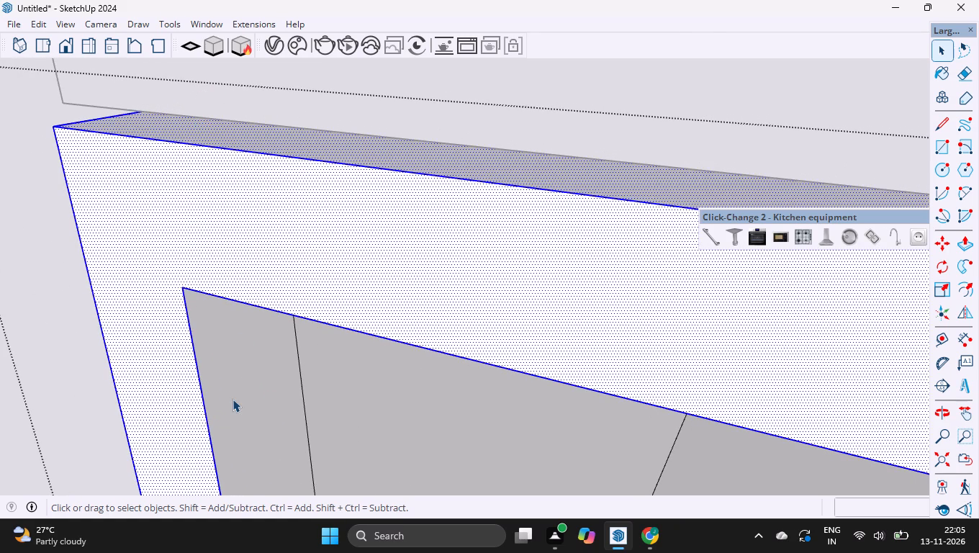
pyautogui.doubleClick(233, 399)
pyautogui.keyDown('ctrl'); pyautogui.doubleClick(194, 252); pyautogui.keyUp('ctrl')
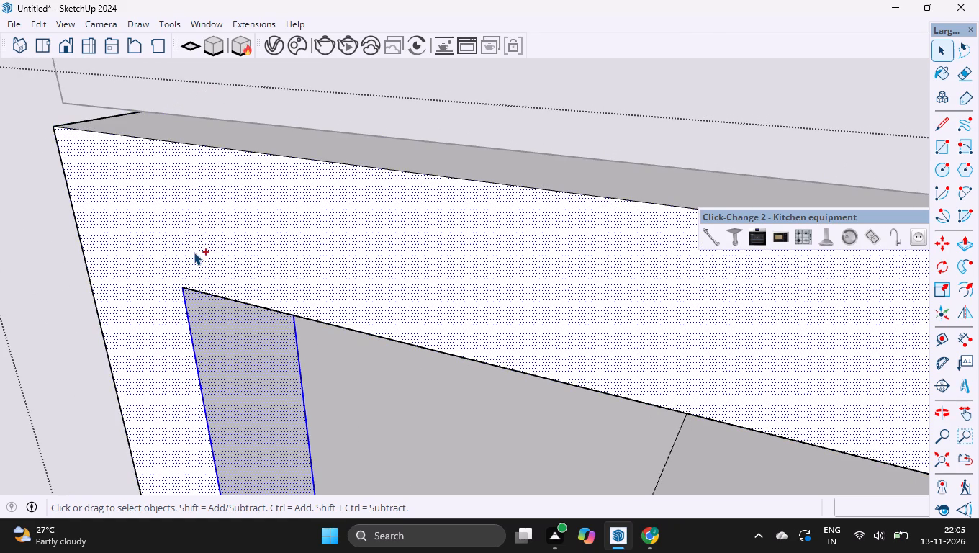
pyautogui.keyDown('ctrl'); pyautogui.doubleClick(195, 132); pyautogui.keyUp('ctrl')
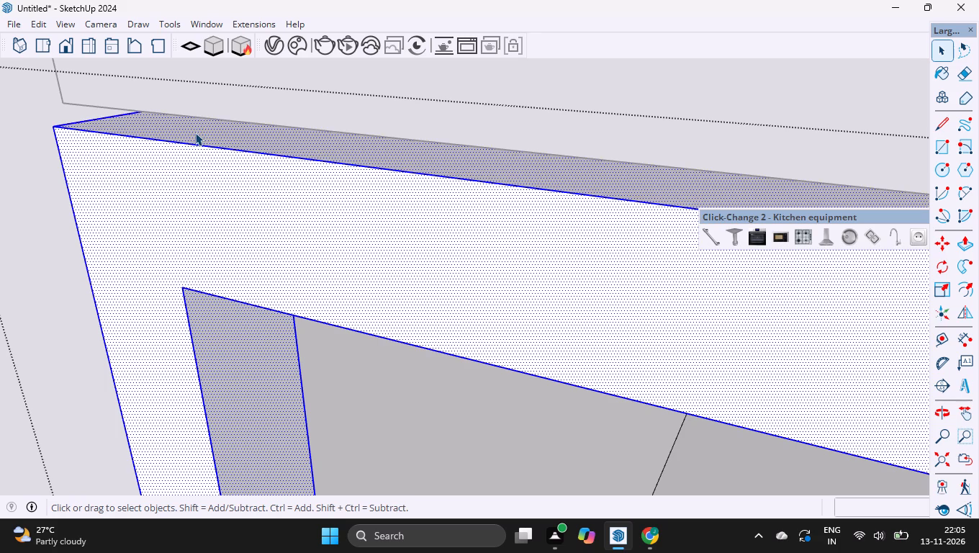
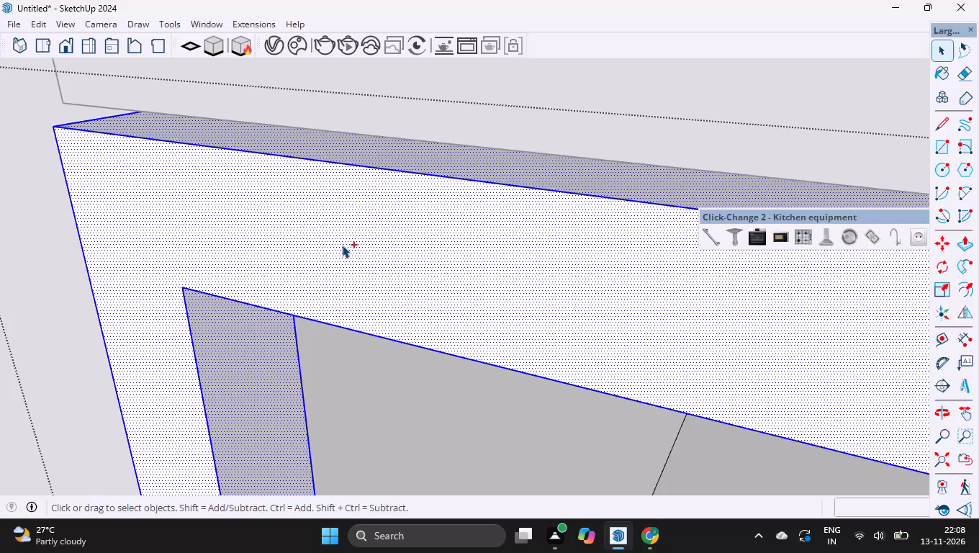
# Examine the selected niche frame's corners up close and its placement within the whole run of tall units.
pyautogui.keyDown('ctrl'); pyautogui.scroll(-6, 342, 245); pyautogui.keyUp('ctrl')
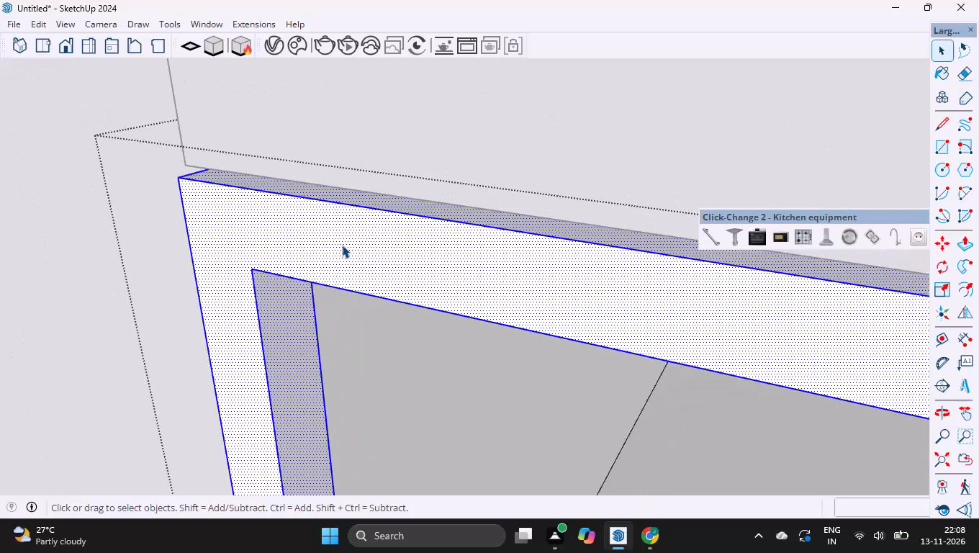
pyautogui.keyDown('ctrl'); pyautogui.scroll(-9, 342, 245); pyautogui.keyUp('ctrl')
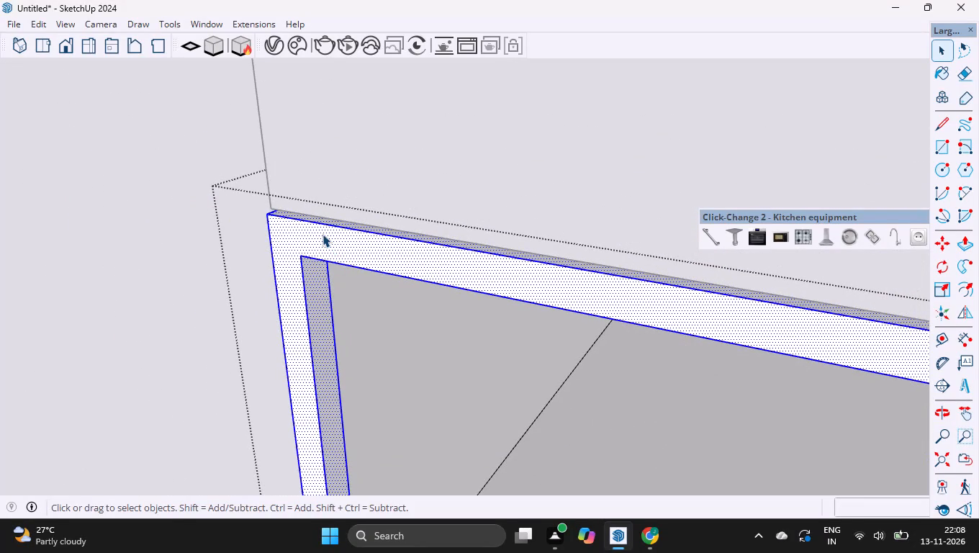
pyautogui.keyDown('ctrl'); pyautogui.scroll(12, 322, 234); pyautogui.keyUp('ctrl')
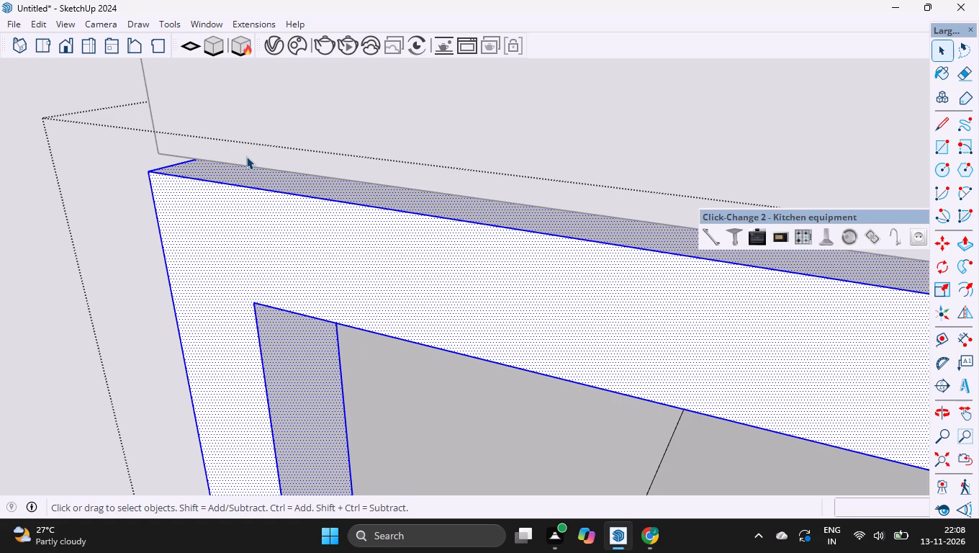
pyautogui.keyDown('ctrl'); pyautogui.scroll(-12, 246, 156); pyautogui.keyUp('ctrl')
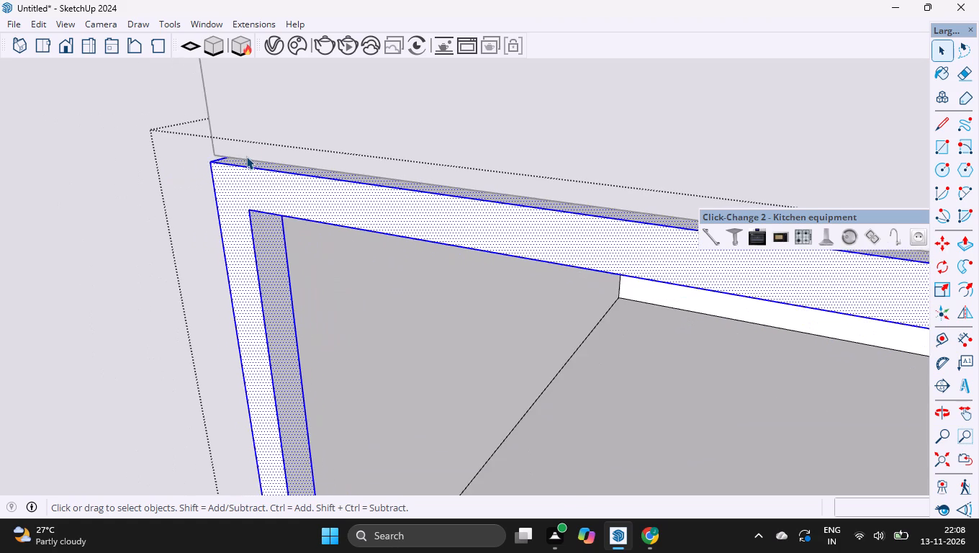
pyautogui.keyDown('ctrl'); pyautogui.scroll(-20, 246, 156); pyautogui.keyUp('ctrl')
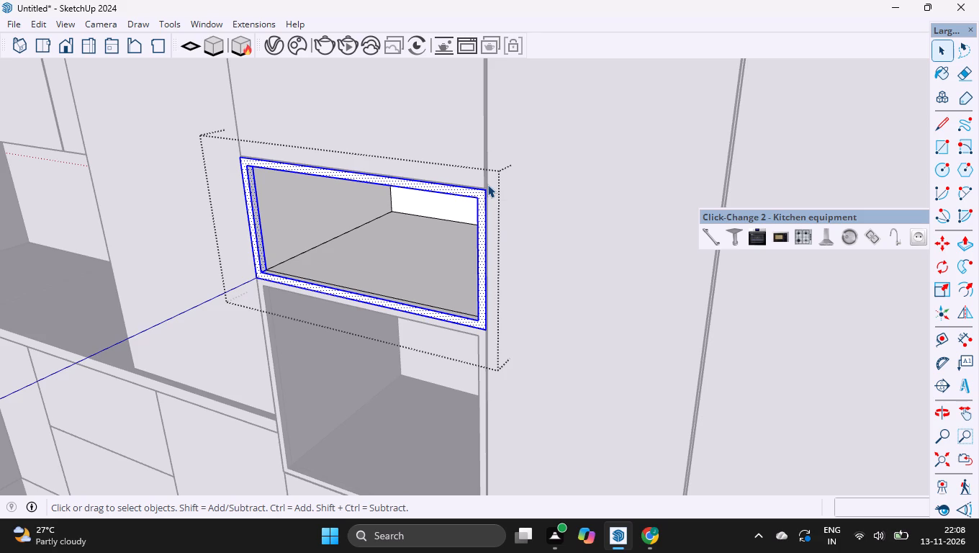
pyautogui.scroll(-1, 487, 184)
pyautogui.keyDown('ctrl'); pyautogui.scroll(9, 487, 184); pyautogui.keyUp('ctrl')
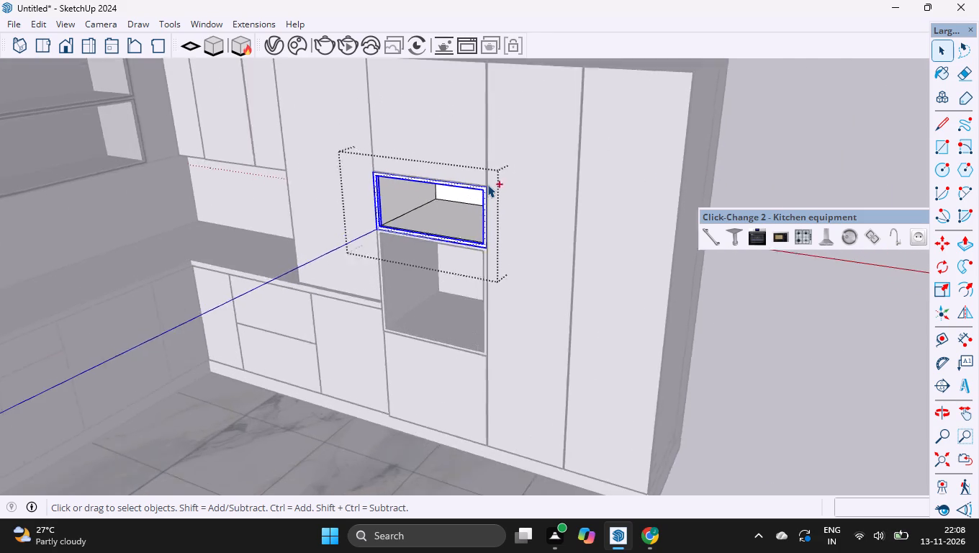
pyautogui.keyDown('ctrl'); pyautogui.scroll(4, 487, 184); pyautogui.keyUp('ctrl')
pyautogui.scroll(-3, 487, 184)
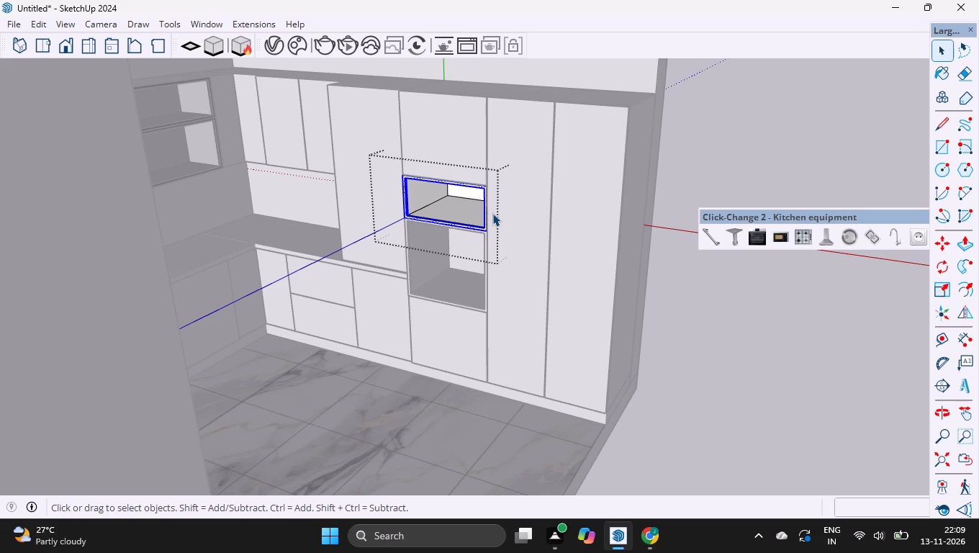
pyautogui.rightClick(492, 213)
pyautogui.click(492, 213)
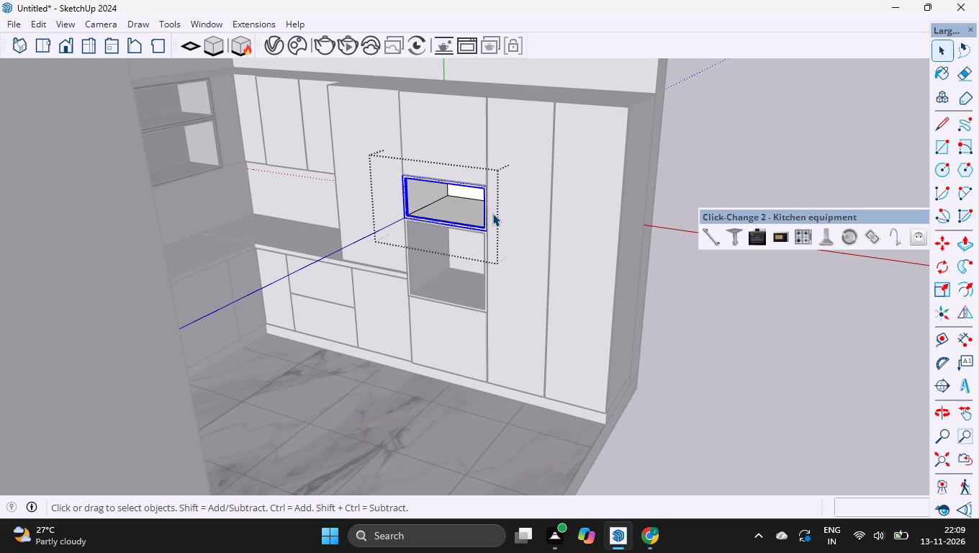
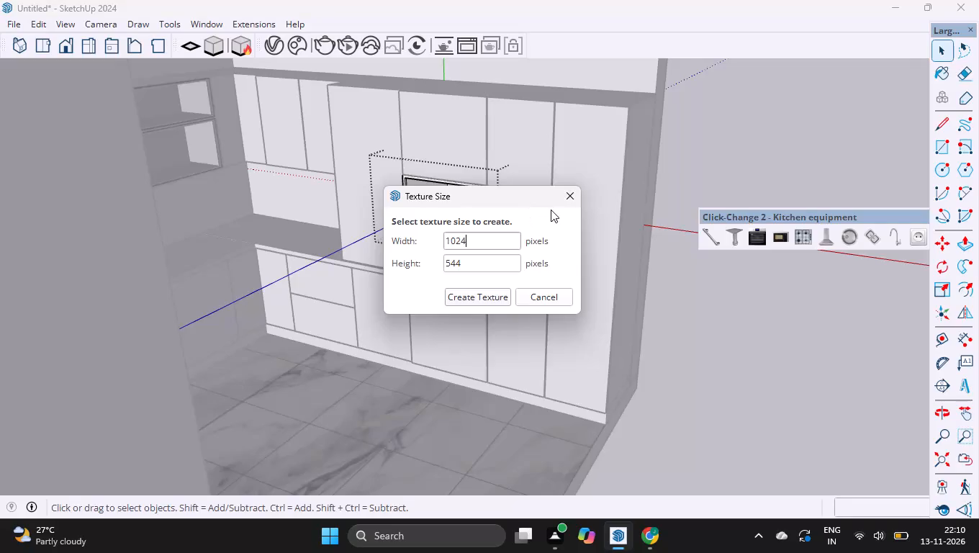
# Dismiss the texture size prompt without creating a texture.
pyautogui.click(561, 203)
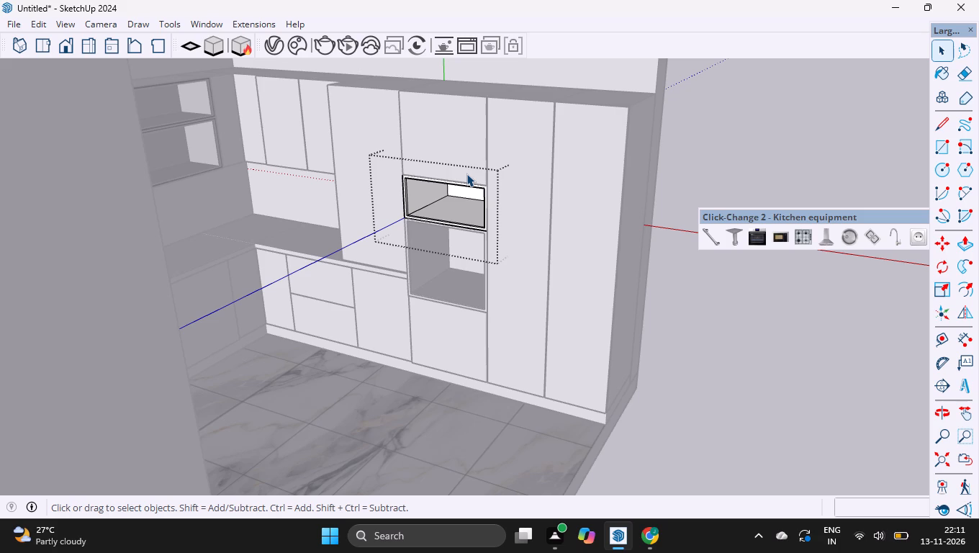
# Examine the upper niche frame's top-right corner up close from several angles, including its joints with the adjoining shutters.
pyautogui.keyDown('ctrl'); pyautogui.scroll(11, 467, 179); pyautogui.keyUp('ctrl')
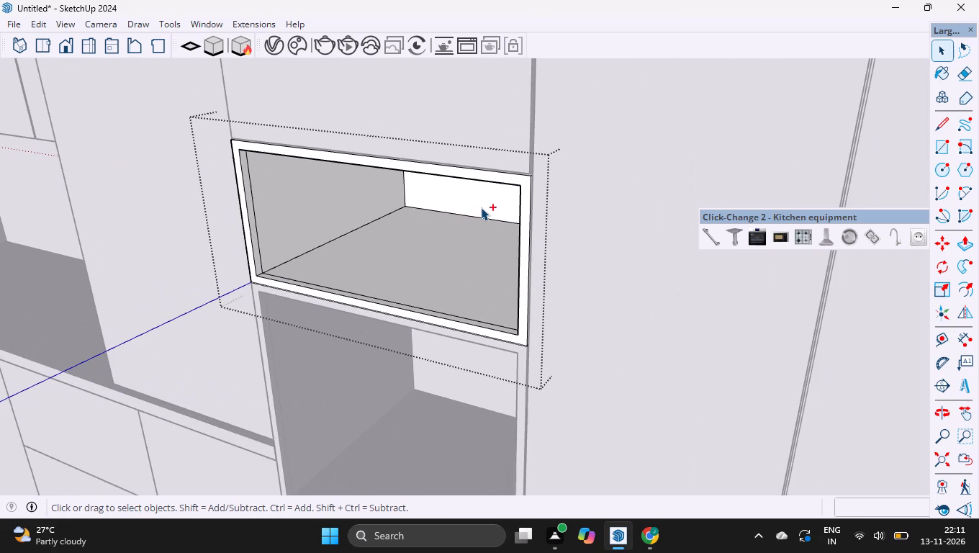
pyautogui.press('o')
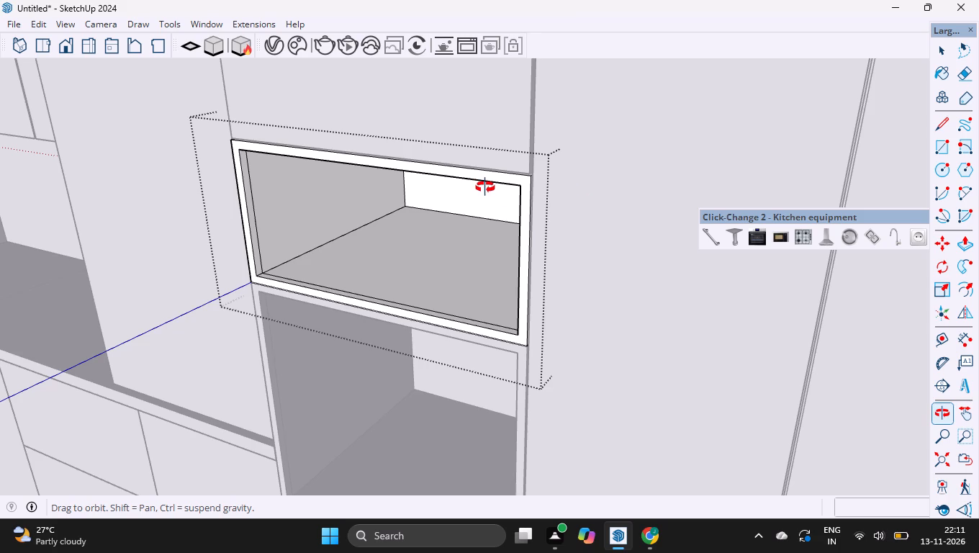
pyautogui.keyDown('ctrl'); pyautogui.scroll(8, 550, 195); pyautogui.keyUp('ctrl')
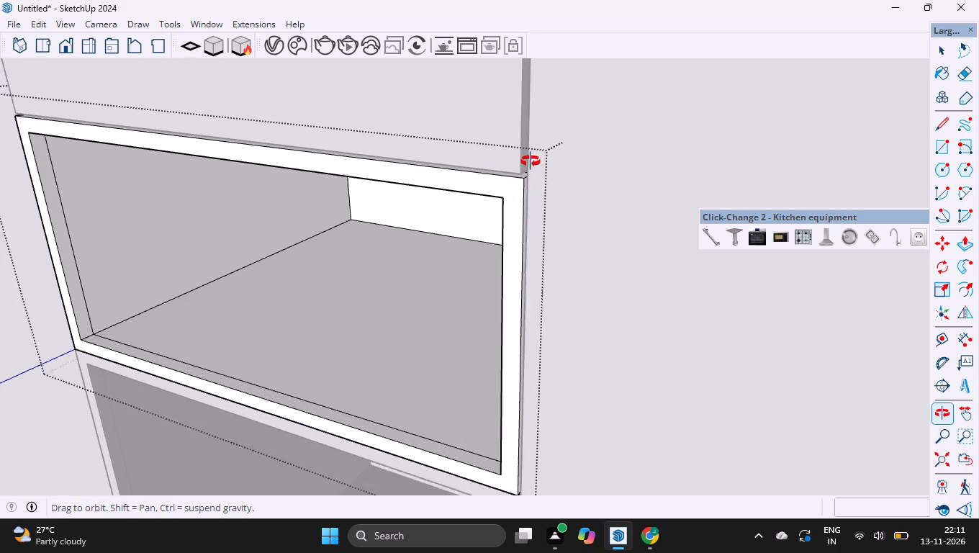
pyautogui.keyDown('ctrl'); pyautogui.scroll(5, 525, 186); pyautogui.keyUp('ctrl')
pyautogui.scroll(-2, 525, 186)
pyautogui.keyDown('ctrl'); pyautogui.scroll(5, 525, 186); pyautogui.keyUp('ctrl')
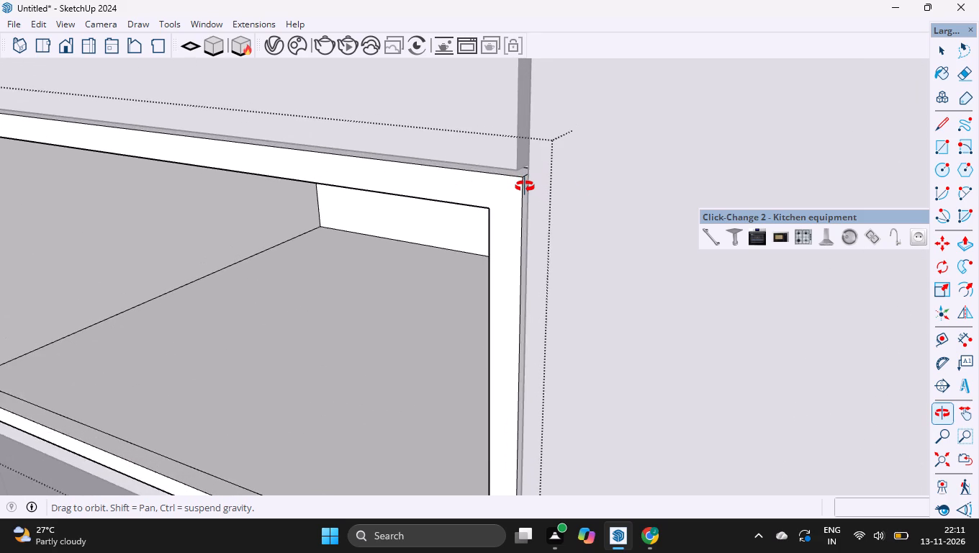
pyautogui.keyDown('ctrl'); pyautogui.scroll(8, 525, 186); pyautogui.keyUp('ctrl')
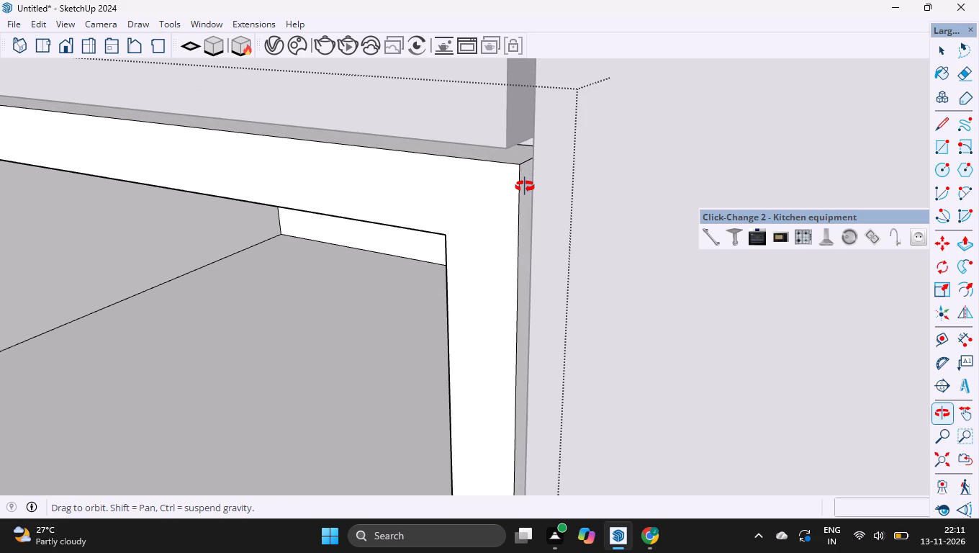
pyautogui.moveTo(507, 171); pyautogui.dragTo(562, 86)
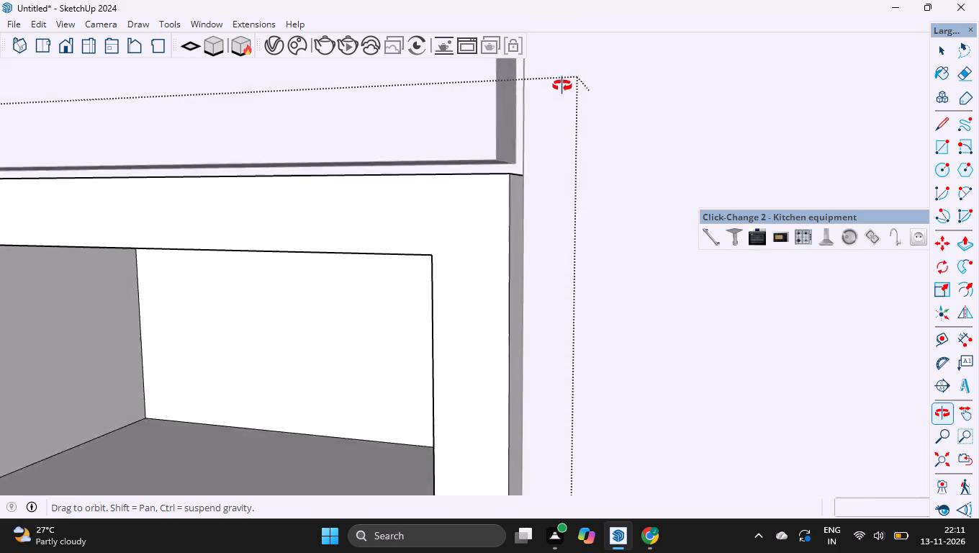
pyautogui.moveTo(562, 86); pyautogui.dragTo(666, 159)
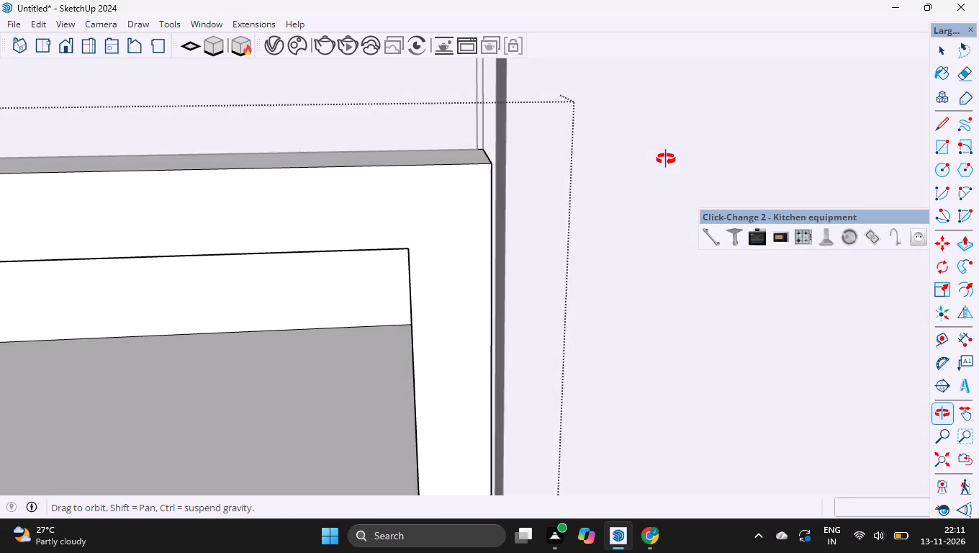
pyautogui.moveTo(666, 159); pyautogui.dragTo(623, 162)
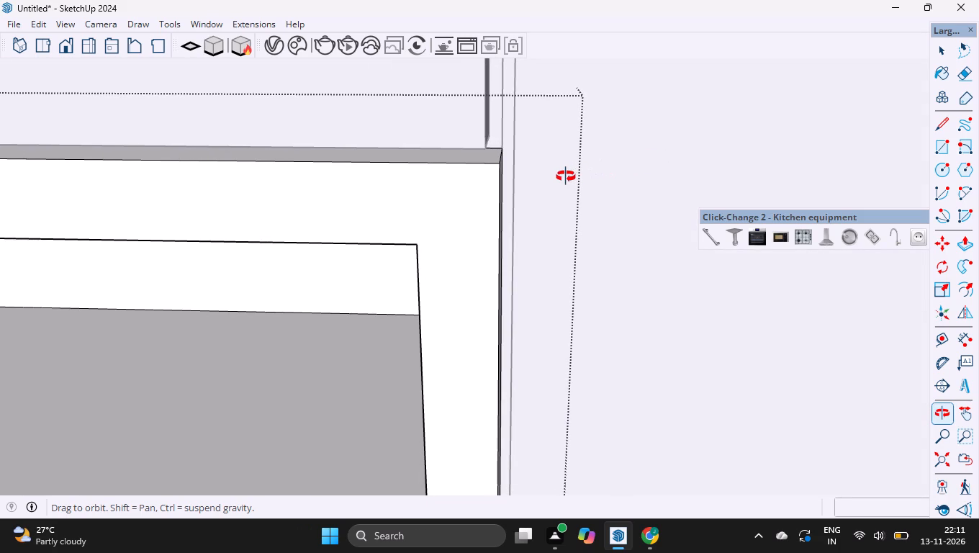
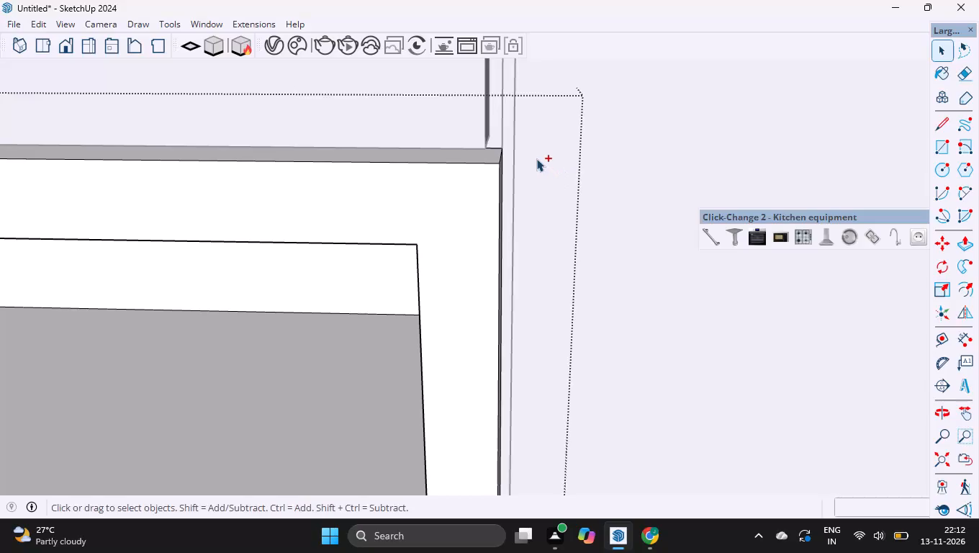
# Select the front face of the upper niche's frame together with its bounding edges.
pyautogui.keyDown('ctrl'); pyautogui.scroll(-9, 536, 158); pyautogui.keyUp('ctrl')
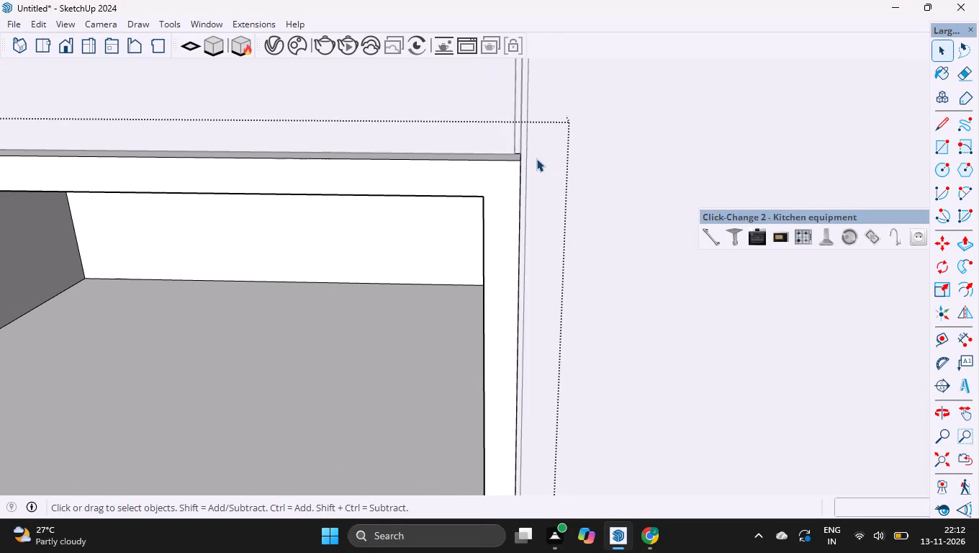
pyautogui.keyDown('ctrl'); pyautogui.scroll(-9, 536, 158); pyautogui.keyUp('ctrl')
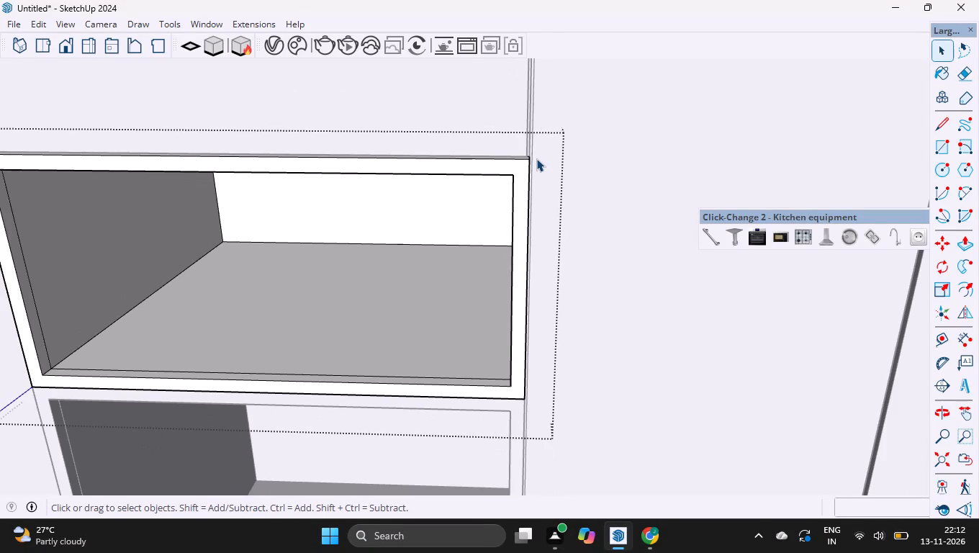
pyautogui.doubleClick(463, 165)
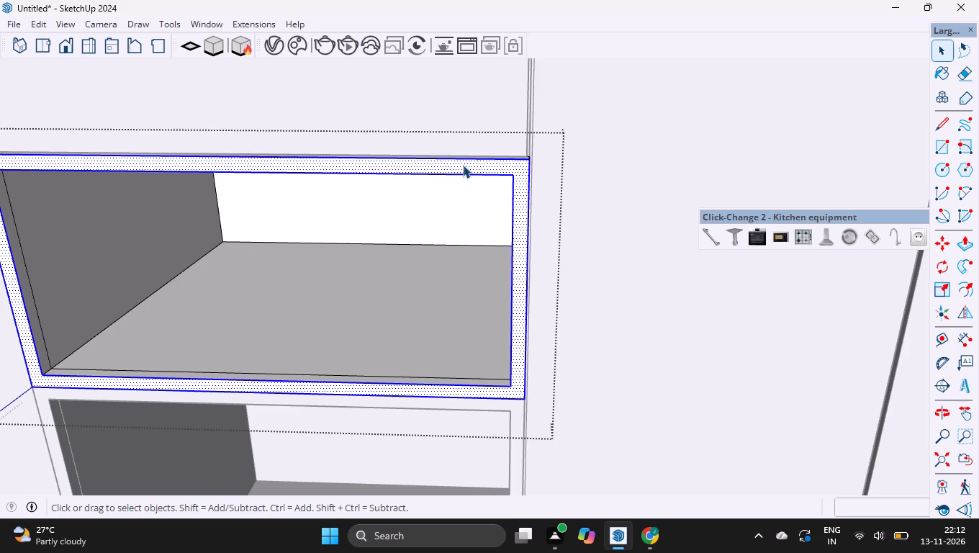
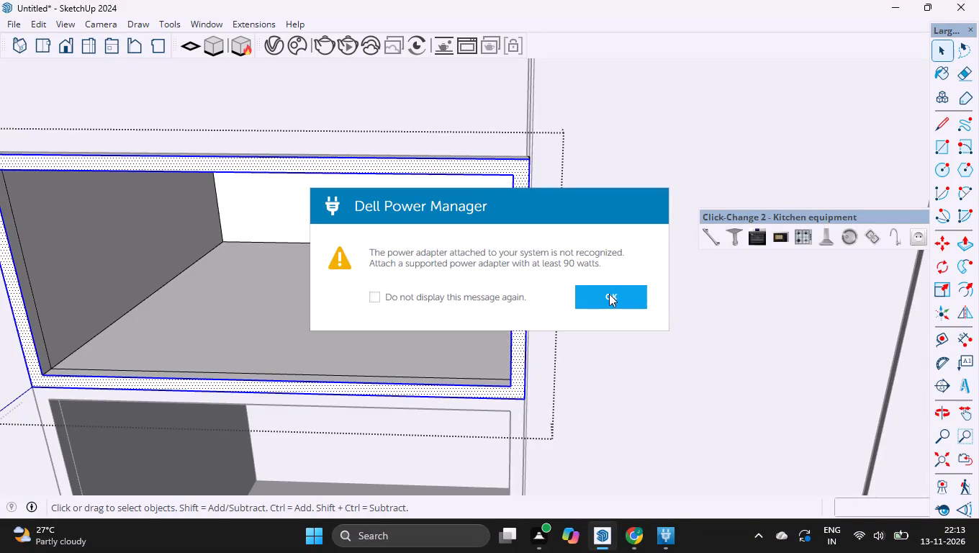
# Dismiss the Dell Power Manager notice covering the model, leaving its option to stop displaying the message unticked.
pyautogui.click(609, 293)
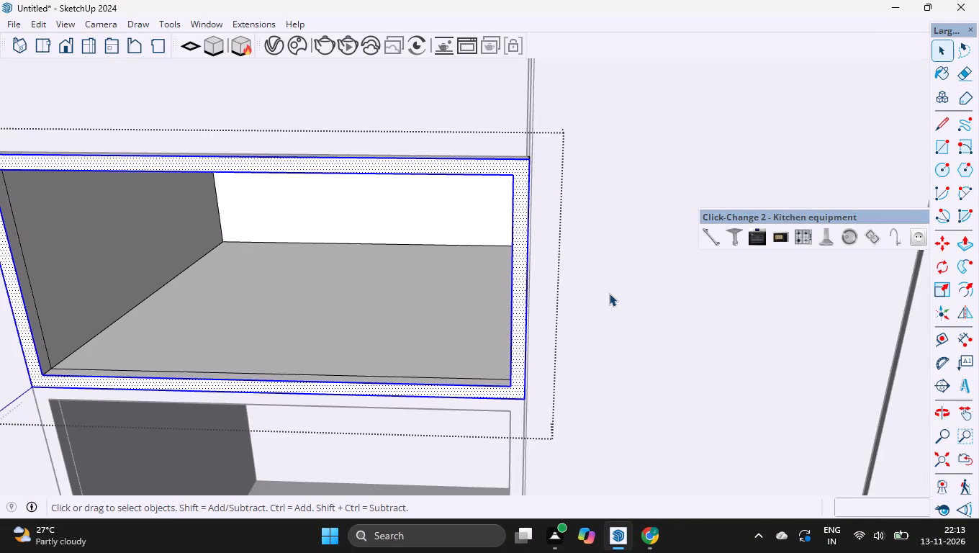
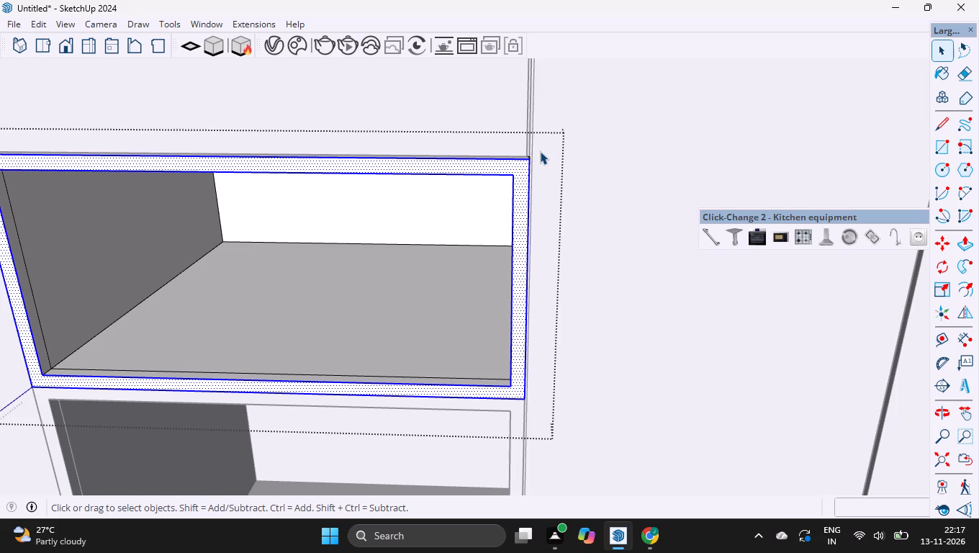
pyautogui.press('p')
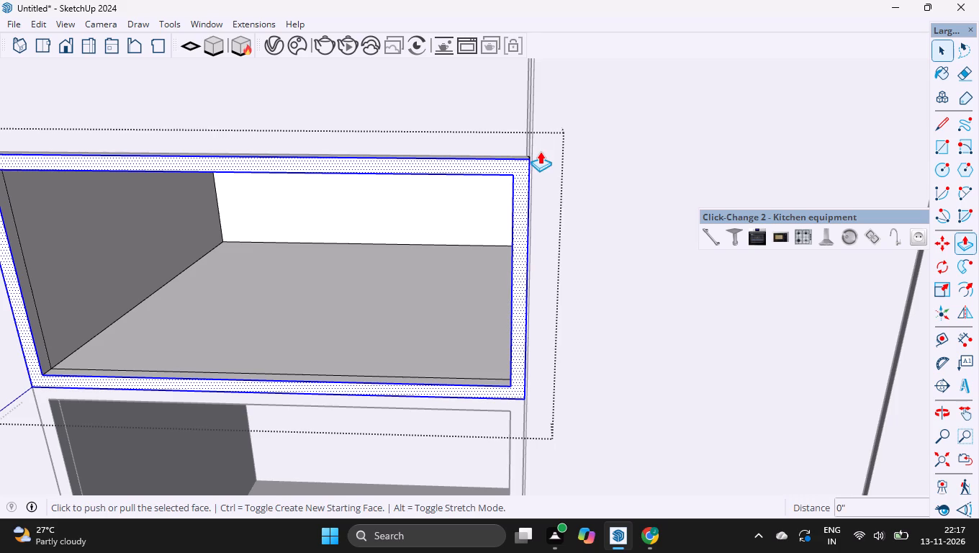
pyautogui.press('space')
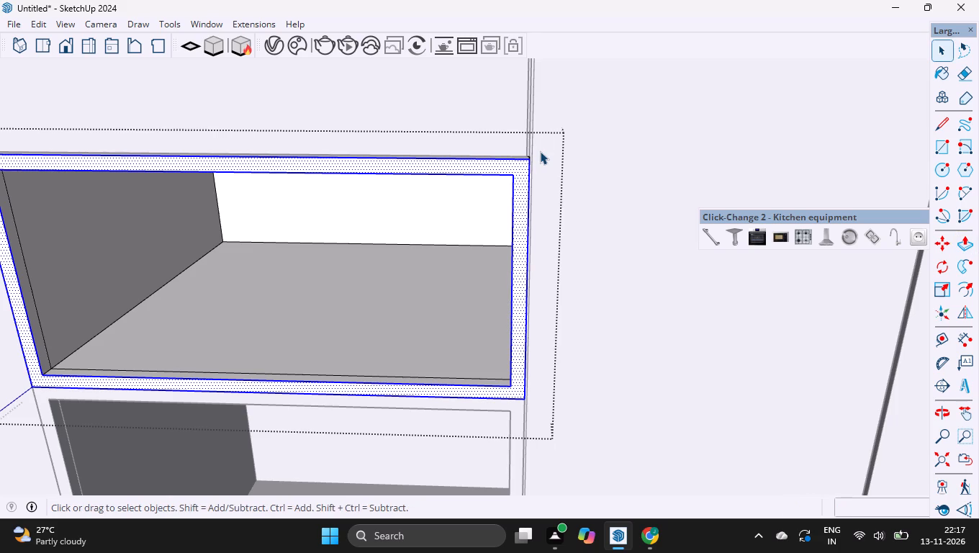
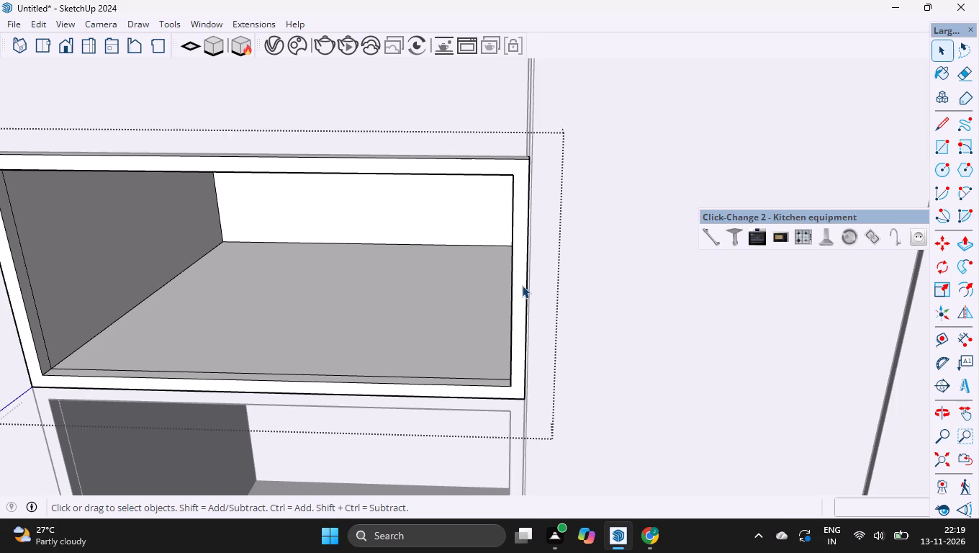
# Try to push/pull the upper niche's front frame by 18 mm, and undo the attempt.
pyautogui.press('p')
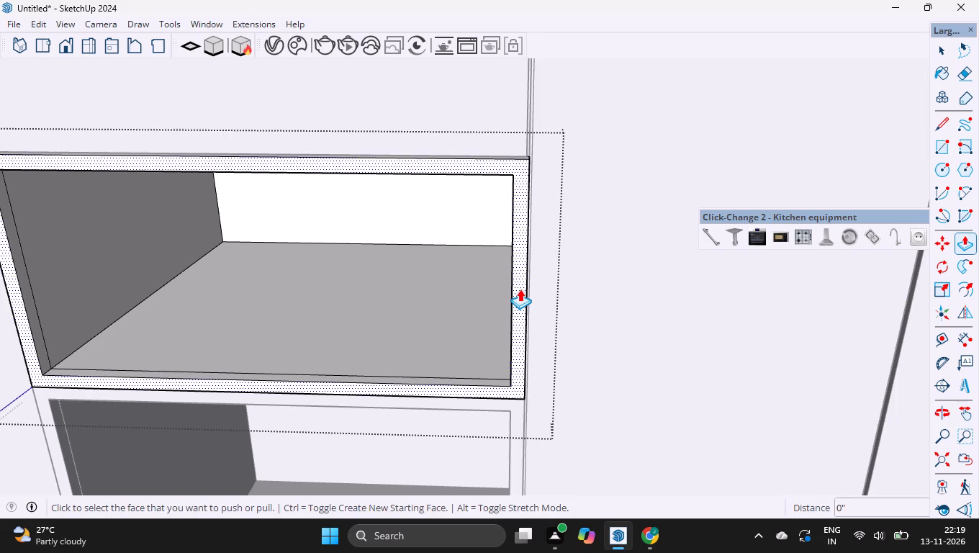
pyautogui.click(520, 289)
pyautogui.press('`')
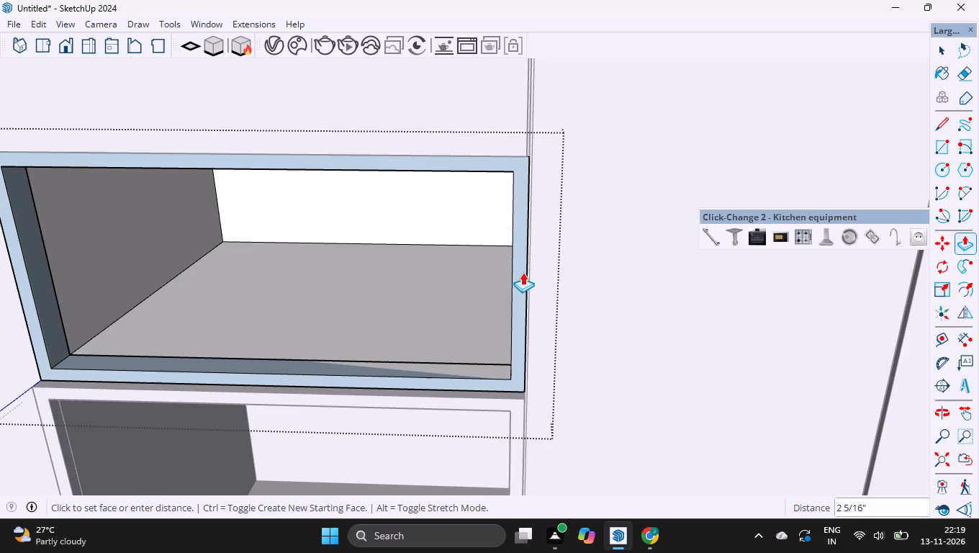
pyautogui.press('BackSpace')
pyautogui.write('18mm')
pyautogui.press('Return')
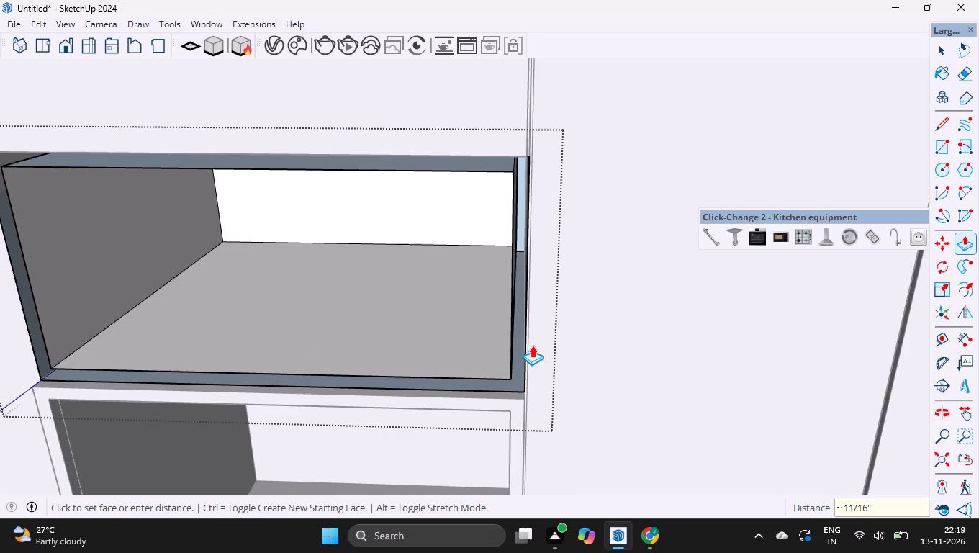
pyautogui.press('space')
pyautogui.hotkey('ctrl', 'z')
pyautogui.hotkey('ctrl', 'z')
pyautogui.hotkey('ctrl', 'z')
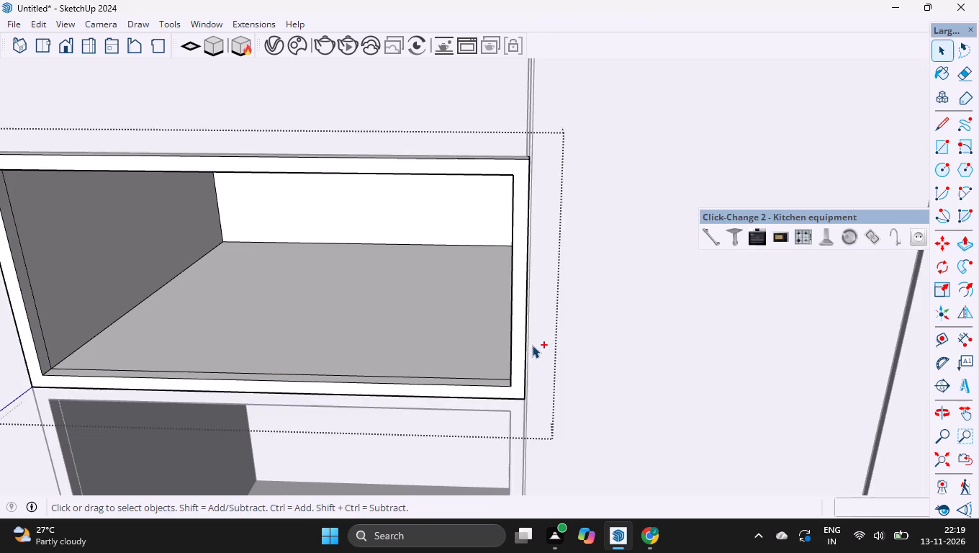
# Undo the earlier forward projection of the upper niche's front frame as well.
pyautogui.hotkey('ctrl', 'z')
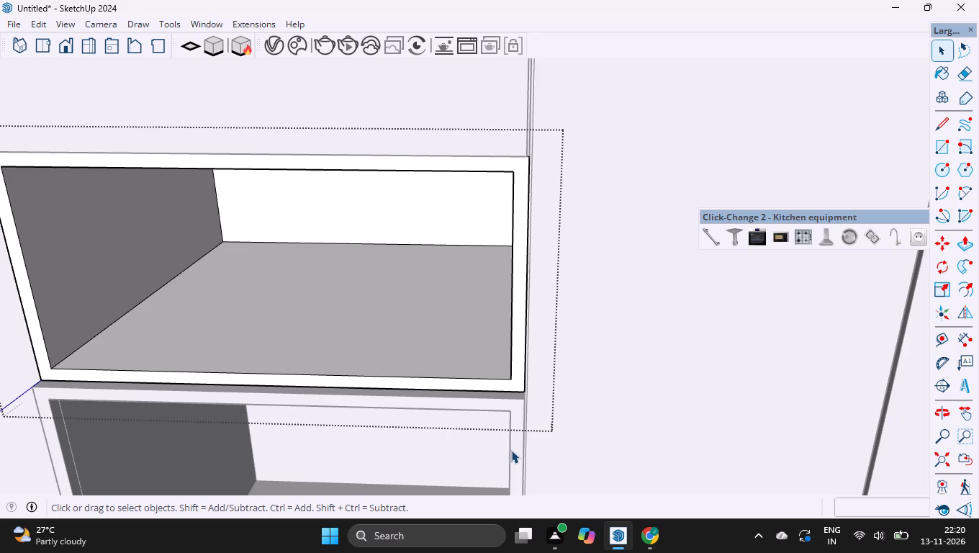
# Open the lower niche for editing and select its front frame face plus the frame's narrow inner side and bottom faces.
pyautogui.keyDown('ctrl'); pyautogui.scroll(-5, 585, 225); pyautogui.keyUp('ctrl')
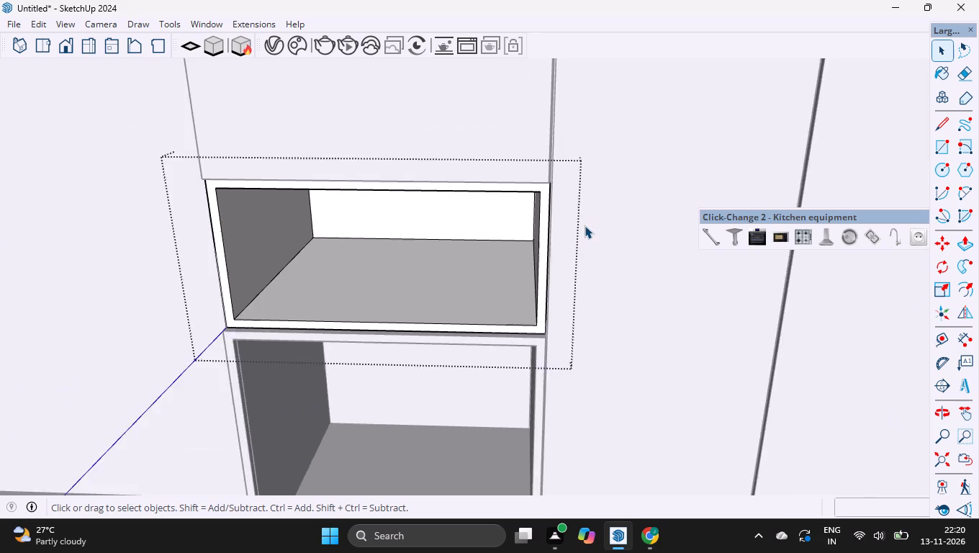
pyautogui.keyDown('ctrl'); pyautogui.scroll(-6, 585, 225); pyautogui.keyUp('ctrl')
pyautogui.keyDown('ctrl'); pyautogui.scroll(5, 547, 447); pyautogui.keyUp('ctrl')
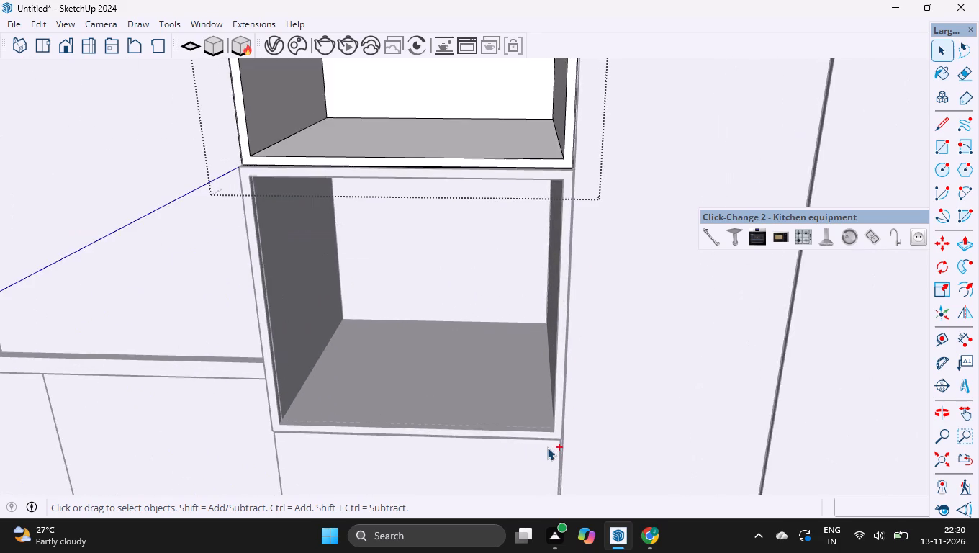
pyautogui.keyDown('ctrl'); pyautogui.scroll(6, 547, 447); pyautogui.keyUp('ctrl')
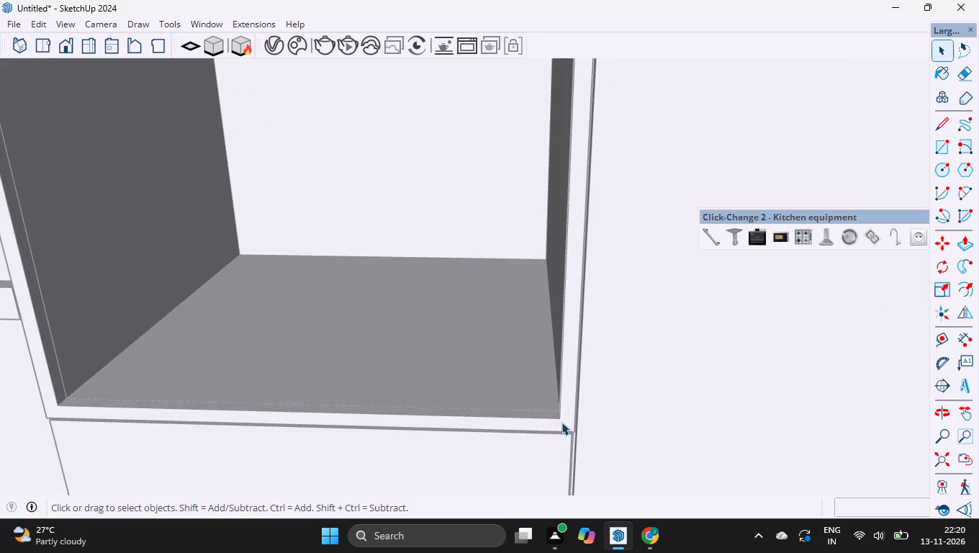
pyautogui.doubleClick(502, 262)
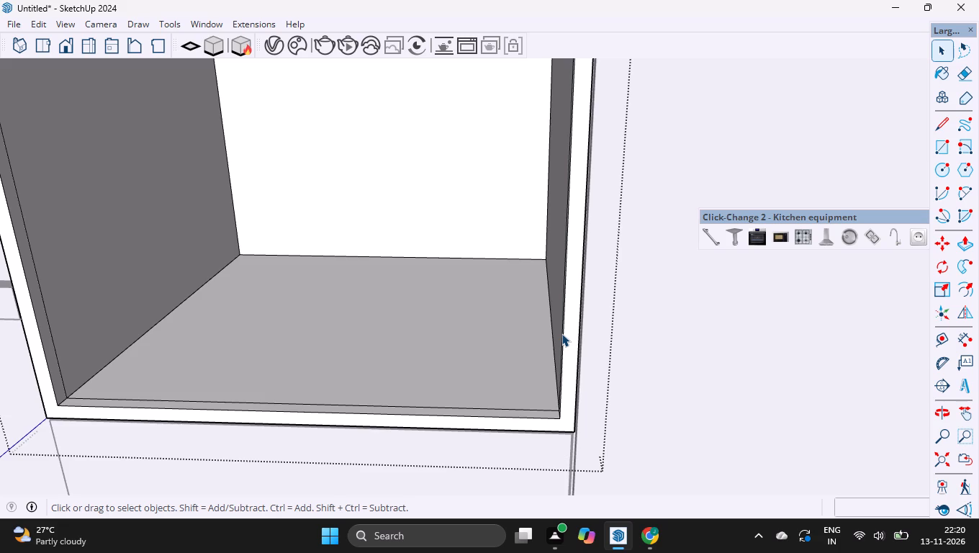
pyautogui.keyDown('ctrl'); pyautogui.scroll(2, 42, 409); pyautogui.keyUp('ctrl')
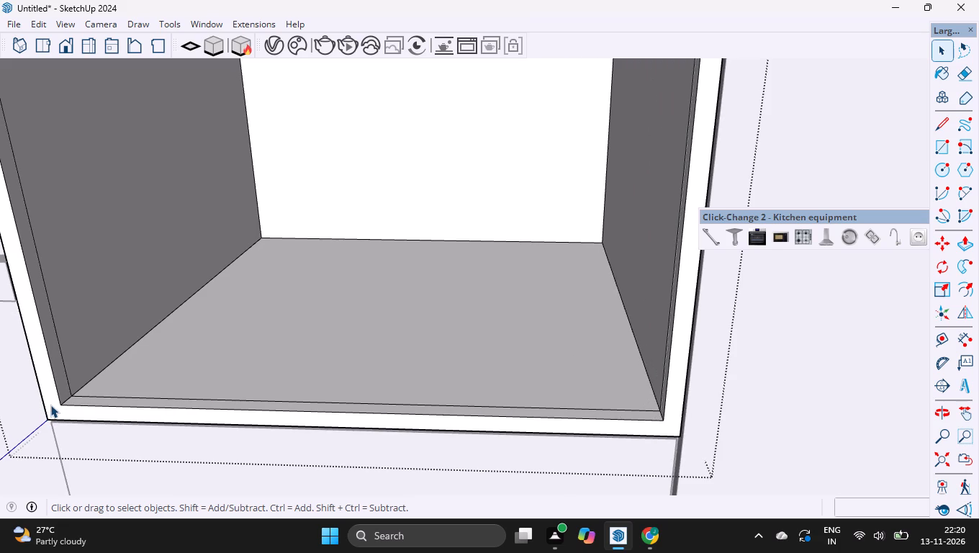
pyautogui.keyDown('ctrl'); pyautogui.scroll(3, 50, 405); pyautogui.keyUp('ctrl')
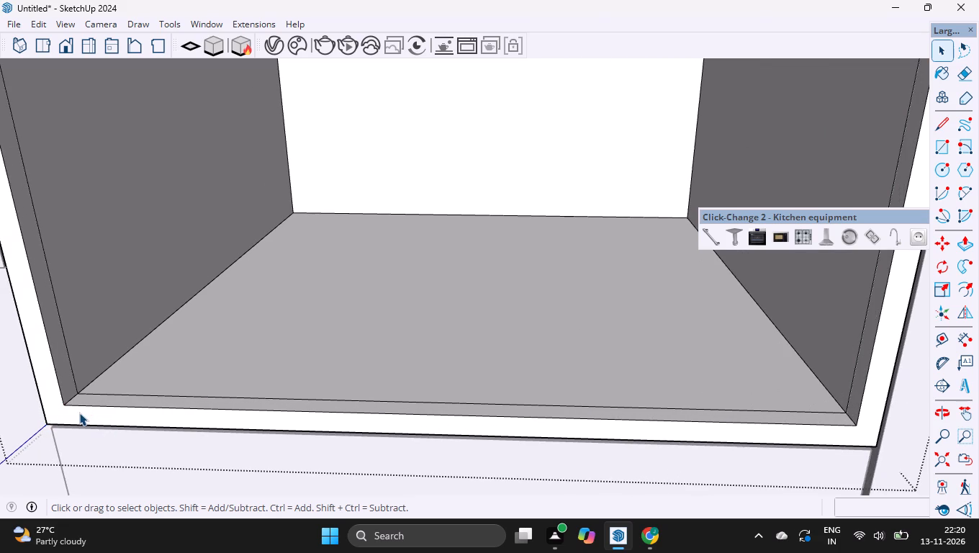
pyautogui.doubleClick(79, 413)
pyautogui.keyDown('ctrl'); pyautogui.doubleClick(65, 380); pyautogui.keyUp('ctrl')
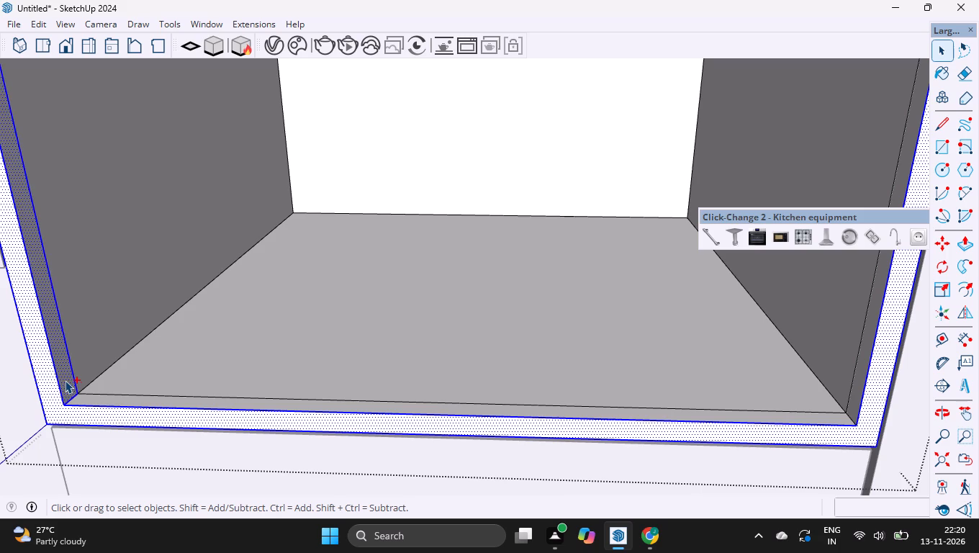
pyautogui.keyDown('ctrl'); pyautogui.doubleClick(83, 397); pyautogui.keyUp('ctrl')
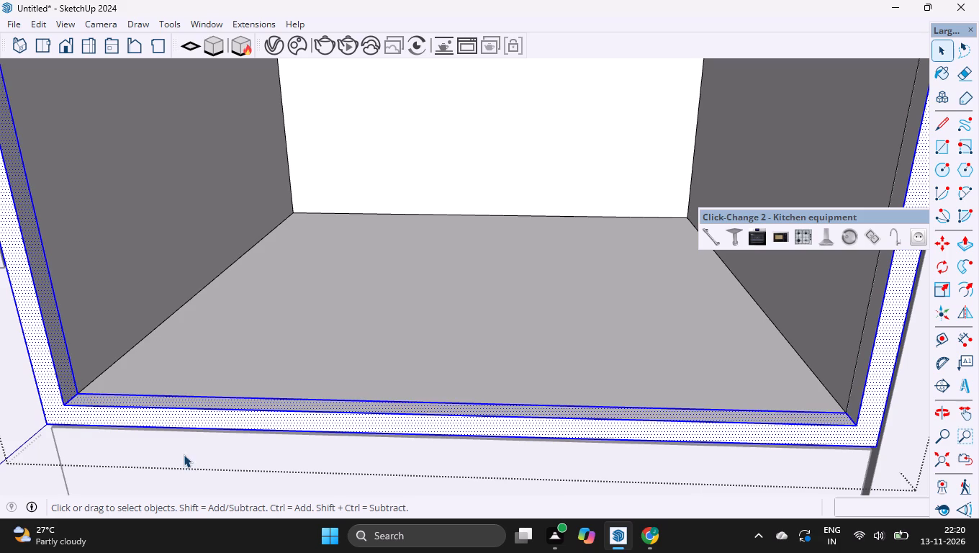
pyautogui.keyDown('ctrl'); pyautogui.doubleClick(860, 381); pyautogui.keyUp('ctrl')
# Add the outer top face of the lower niche's projecting frame to the selection.
pyautogui.keyDown('ctrl'); pyautogui.scroll(-3, 737, 440); pyautogui.keyUp('ctrl')
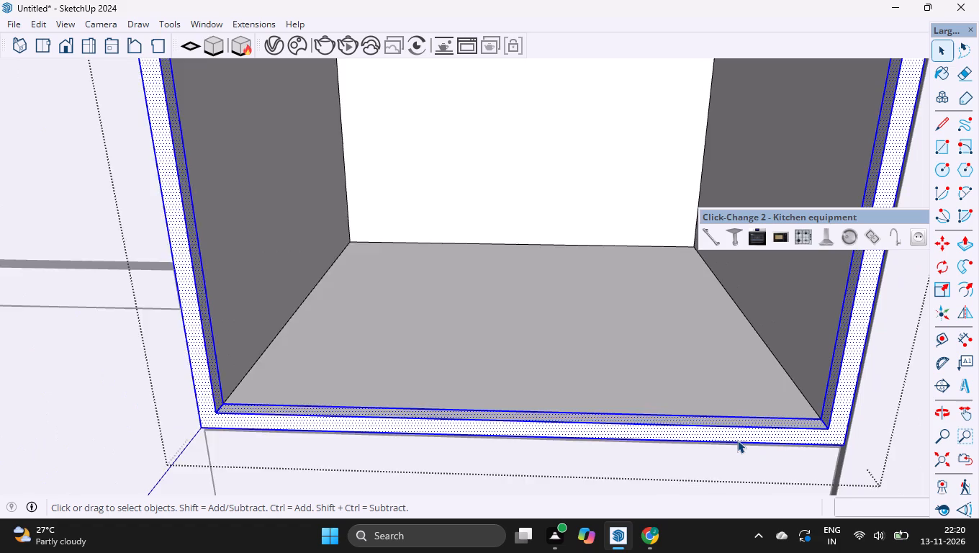
pyautogui.keyDown('ctrl'); pyautogui.scroll(-10, 737, 440); pyautogui.keyUp('ctrl')
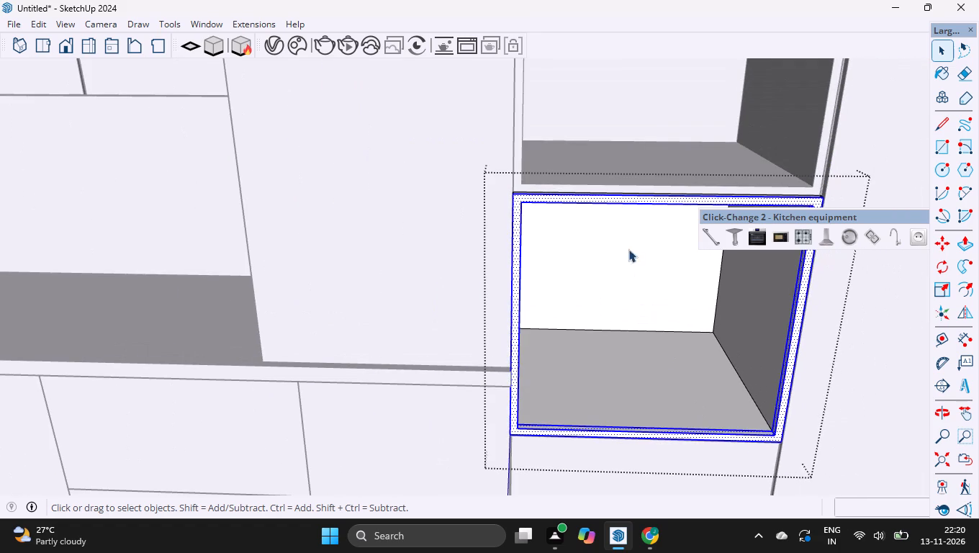
pyautogui.keyDown('ctrl'); pyautogui.scroll(8, 615, 173); pyautogui.keyUp('ctrl')
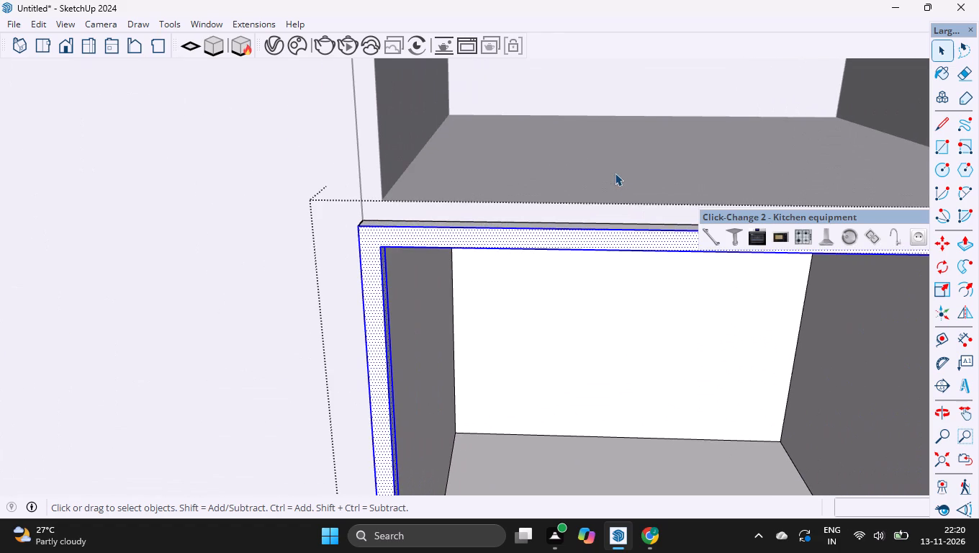
pyautogui.press('o')
pyautogui.moveTo(557, 199); pyautogui.dragTo(574, 324)
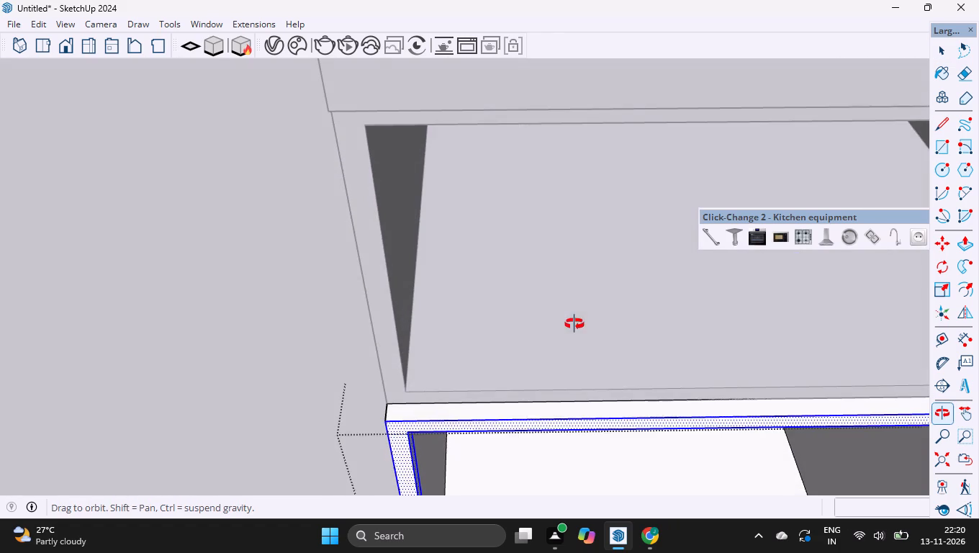
pyautogui.keyDown('ctrl'); pyautogui.scroll(-4, 525, 283); pyautogui.keyUp('ctrl')
pyautogui.keyDown('ctrl'); pyautogui.scroll(6, 501, 361); pyautogui.keyUp('ctrl')
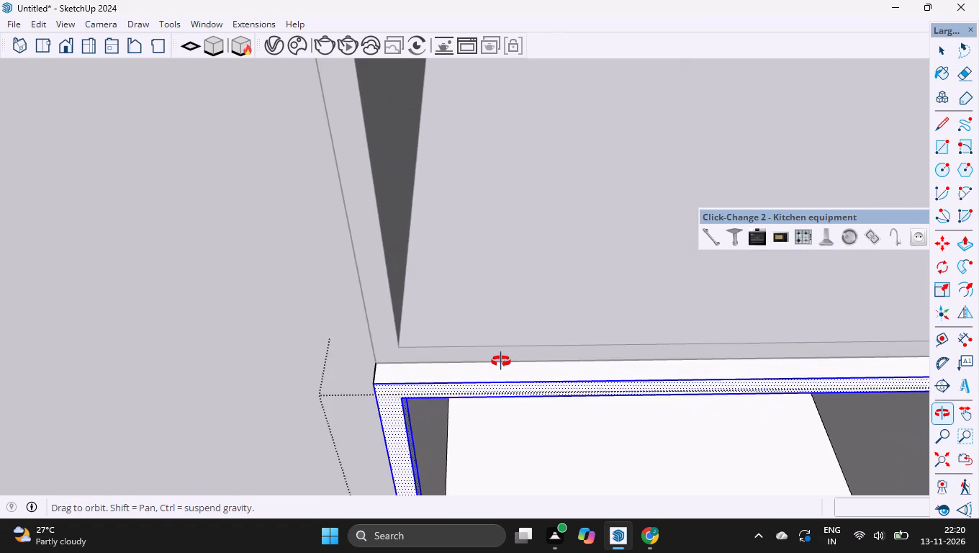
pyautogui.keyDown('ctrl'); pyautogui.scroll(5, 501, 361); pyautogui.keyUp('ctrl')
pyautogui.press('space')
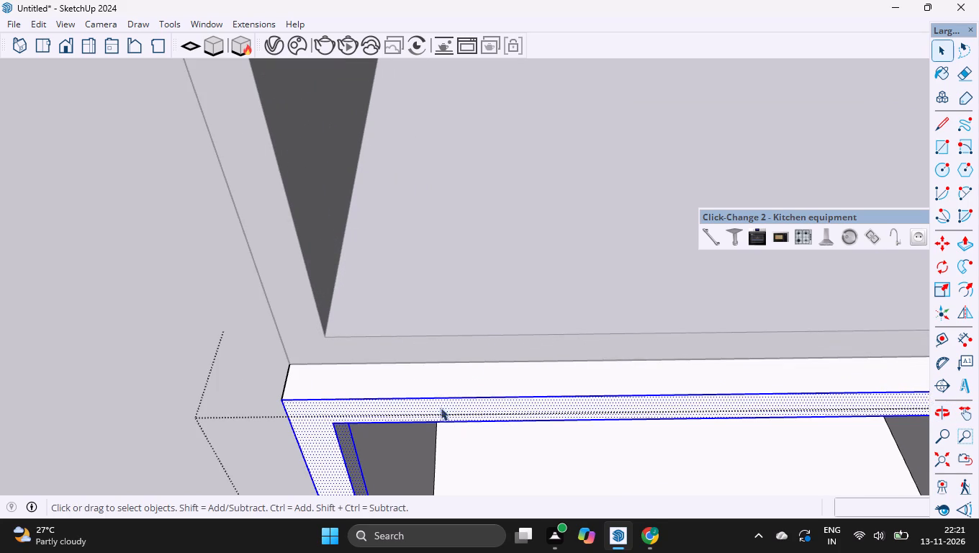
pyautogui.keyDown('ctrl'); pyautogui.doubleClick(466, 376); pyautogui.keyUp('ctrl')
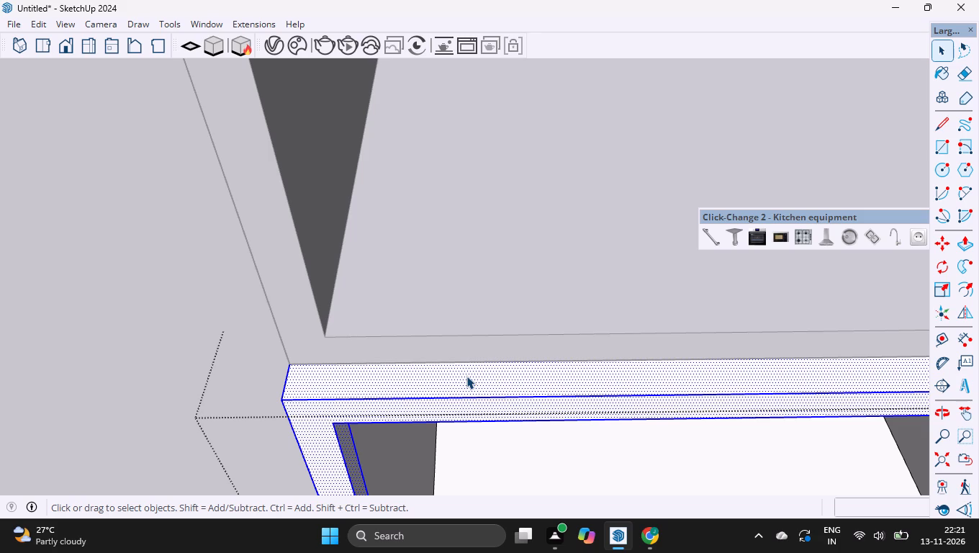
pyautogui.rightClick(466, 376)
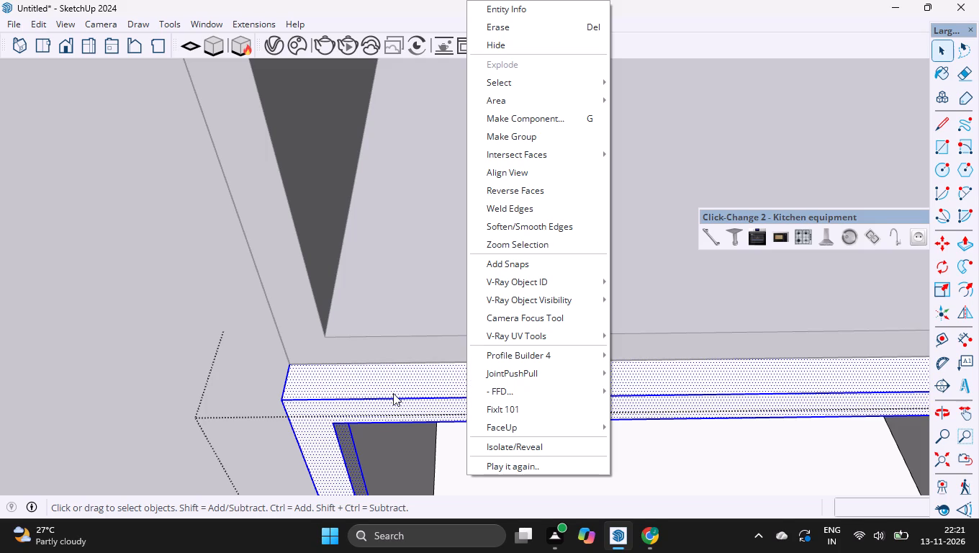
pyautogui.press('space')
pyautogui.scroll(-1, 289, 431)
pyautogui.press('o')
pyautogui.moveTo(253, 444); pyautogui.dragTo(302, 413)
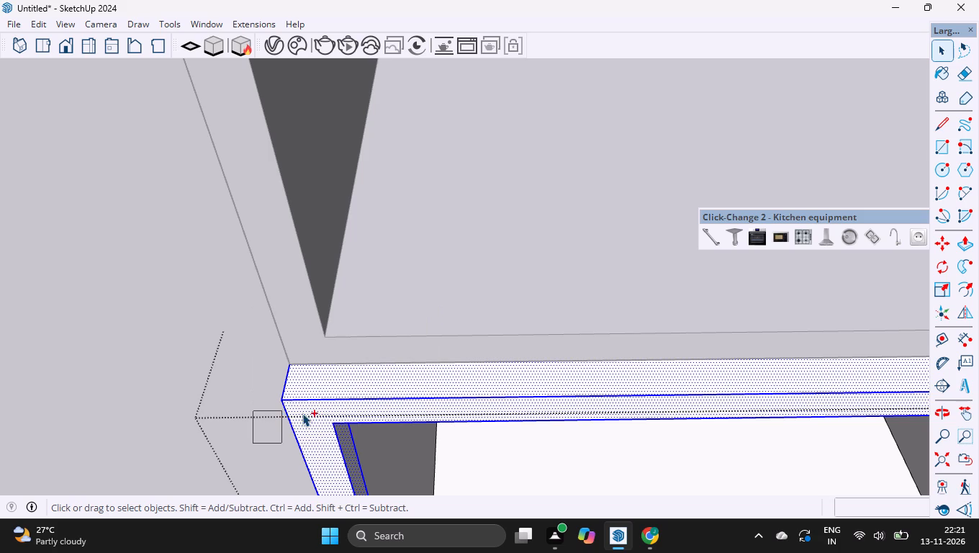
pyautogui.moveTo(302, 413); pyautogui.dragTo(310, 413)
# Add the narrow inner top face of the lower niche's frame to the selection.
pyautogui.keyDown('ctrl'); pyautogui.scroll(-5, 305, 308); pyautogui.keyUp('ctrl')
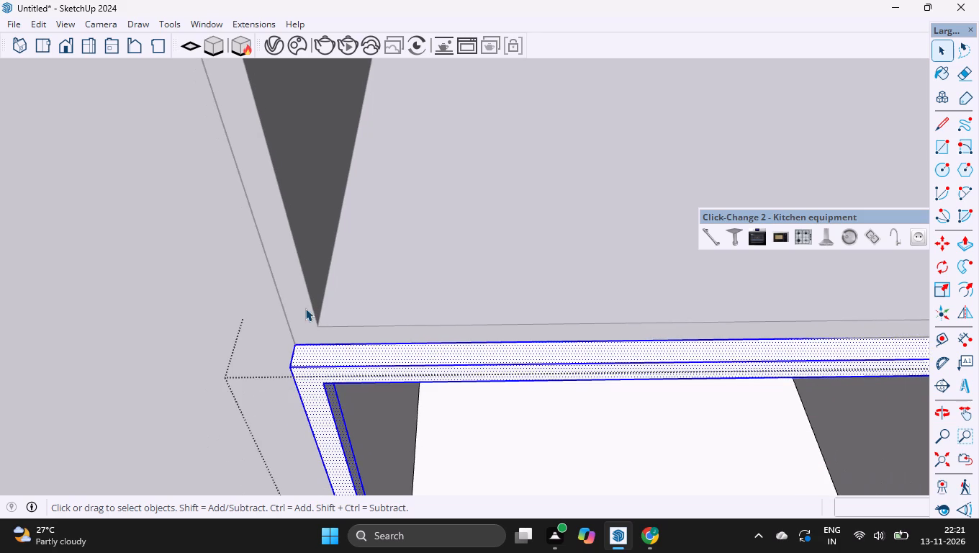
pyautogui.keyDown('ctrl'); pyautogui.scroll(-4, 305, 308); pyautogui.keyUp('ctrl')
pyautogui.scroll(-7, 305, 308)
pyautogui.keyDown('ctrl'); pyautogui.scroll(-5, 305, 308); pyautogui.keyUp('ctrl')
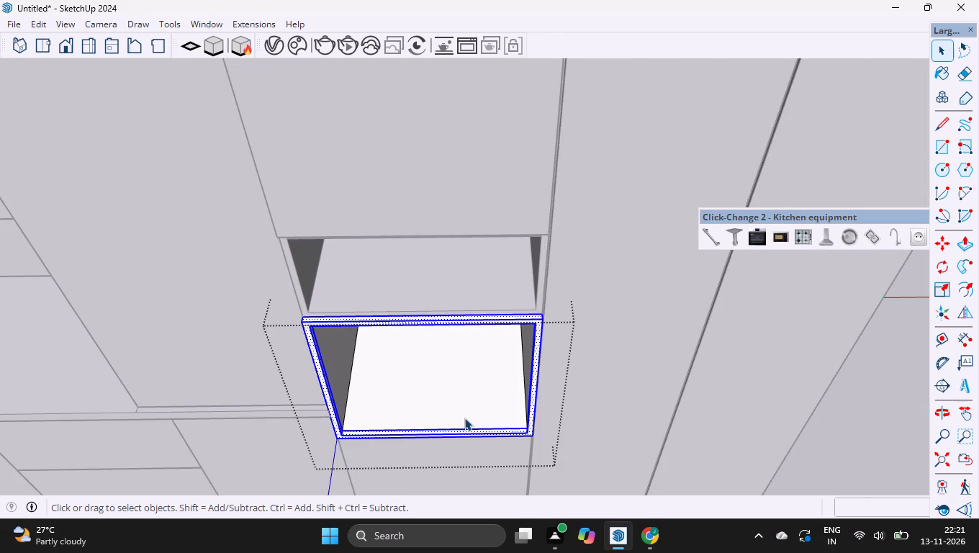
pyautogui.press('o')
pyautogui.moveTo(441, 462); pyautogui.dragTo(472, 239)
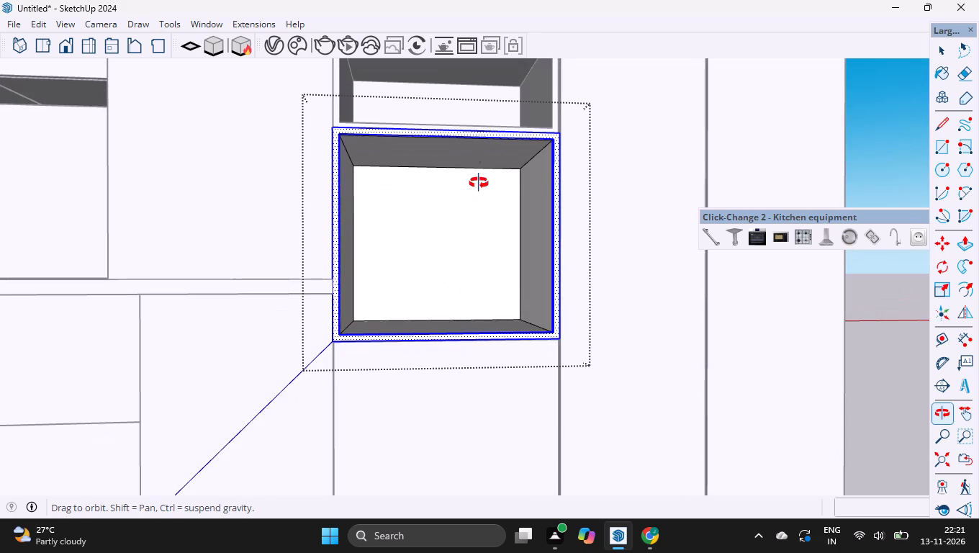
pyautogui.moveTo(480, 153); pyautogui.dragTo(484, 94)
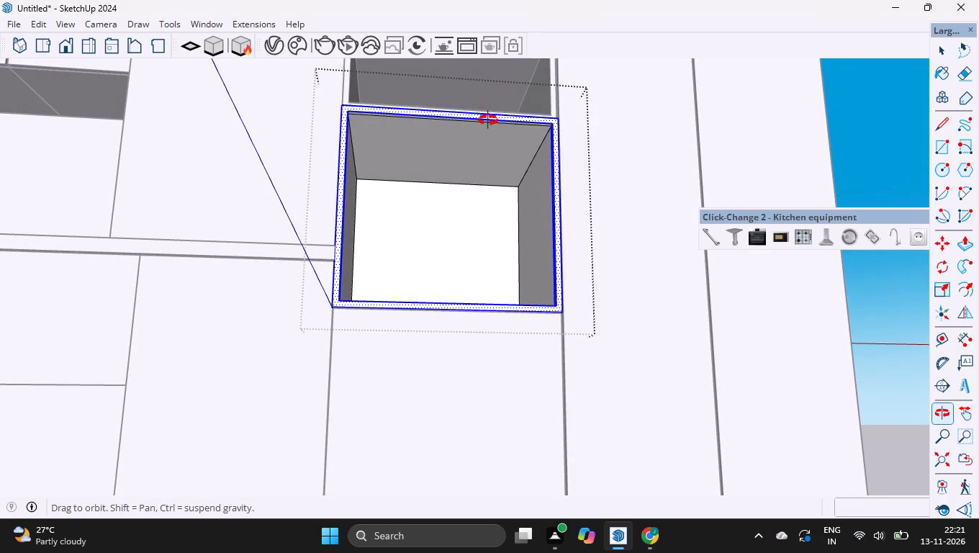
pyautogui.keyDown('ctrl'); pyautogui.scroll(10, 488, 120); pyautogui.keyUp('ctrl')
pyautogui.press('space')
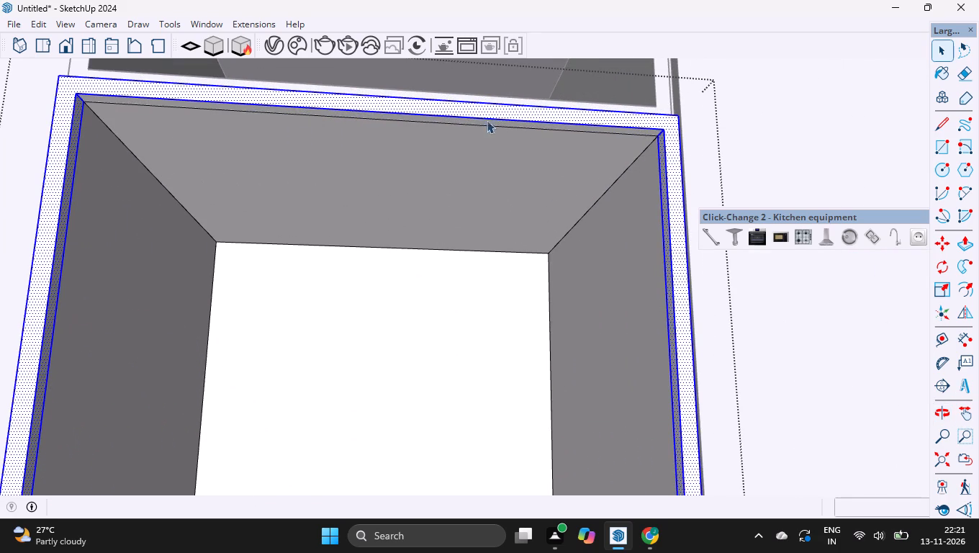
pyautogui.keyDown('ctrl'); pyautogui.scroll(11, 477, 117); pyautogui.keyUp('ctrl')
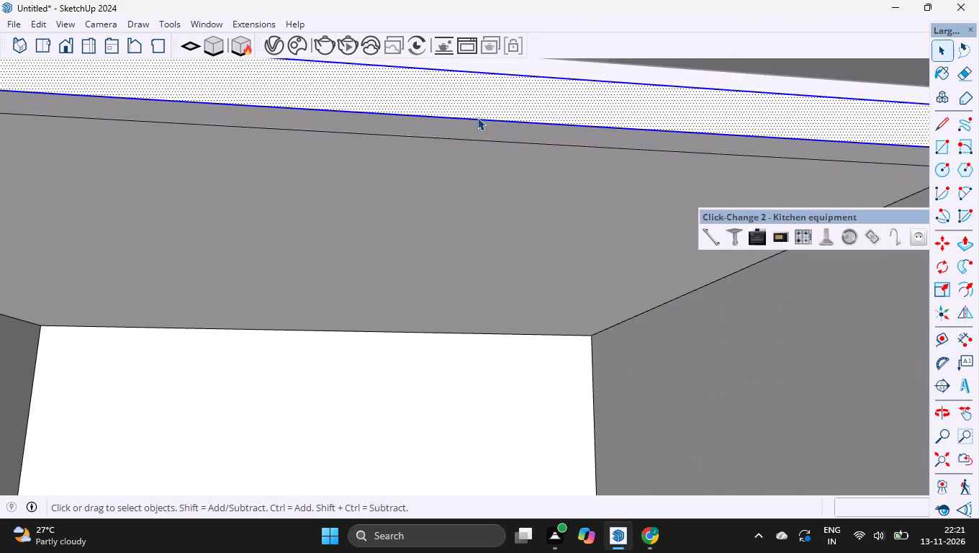
pyautogui.keyDown('ctrl'); pyautogui.doubleClick(472, 126); pyautogui.keyUp('ctrl')
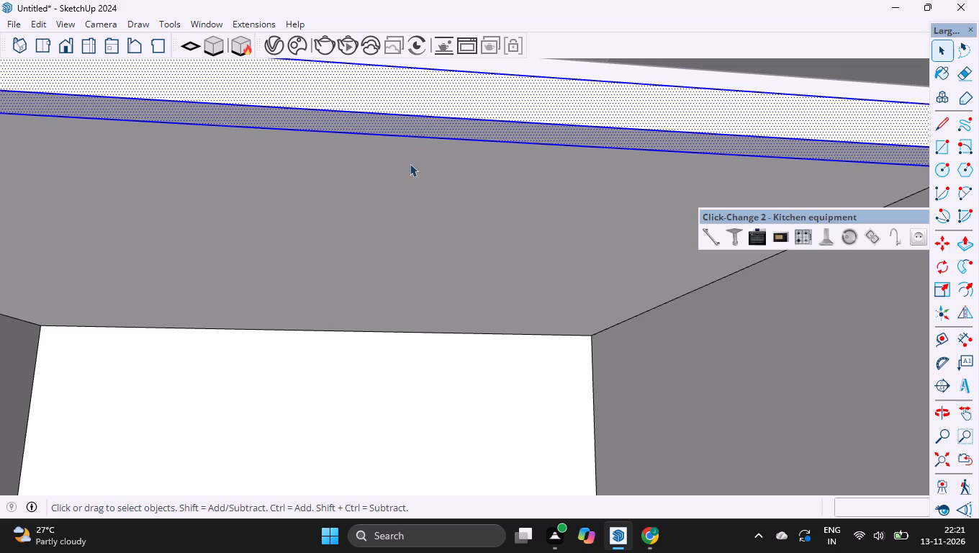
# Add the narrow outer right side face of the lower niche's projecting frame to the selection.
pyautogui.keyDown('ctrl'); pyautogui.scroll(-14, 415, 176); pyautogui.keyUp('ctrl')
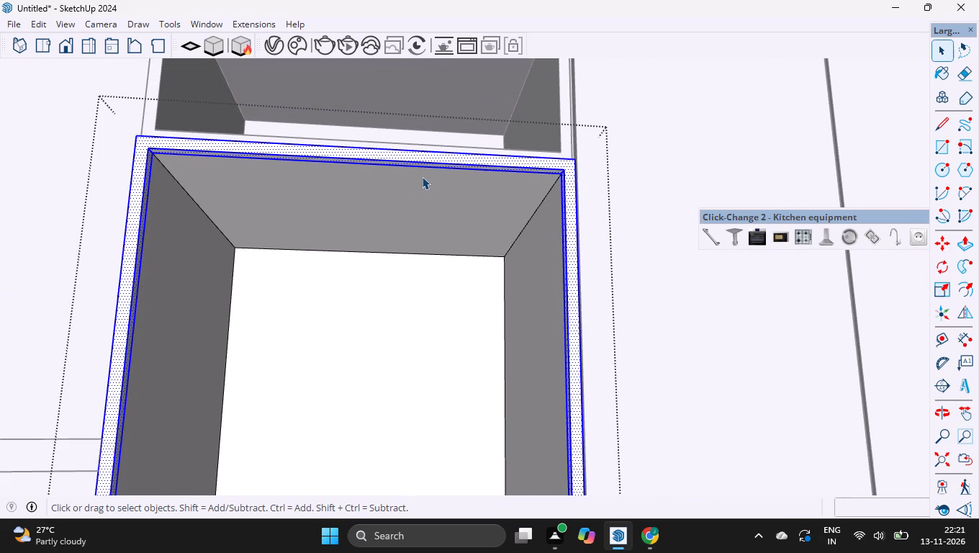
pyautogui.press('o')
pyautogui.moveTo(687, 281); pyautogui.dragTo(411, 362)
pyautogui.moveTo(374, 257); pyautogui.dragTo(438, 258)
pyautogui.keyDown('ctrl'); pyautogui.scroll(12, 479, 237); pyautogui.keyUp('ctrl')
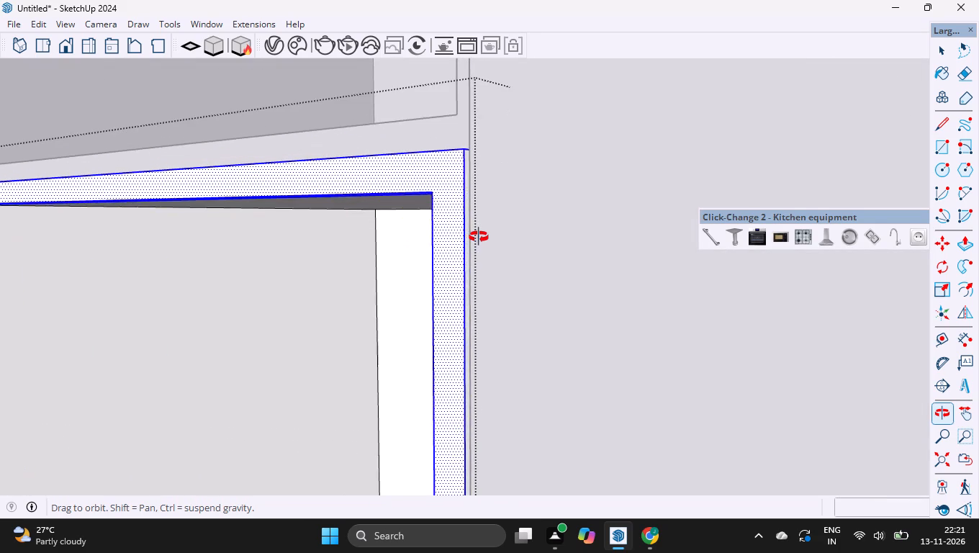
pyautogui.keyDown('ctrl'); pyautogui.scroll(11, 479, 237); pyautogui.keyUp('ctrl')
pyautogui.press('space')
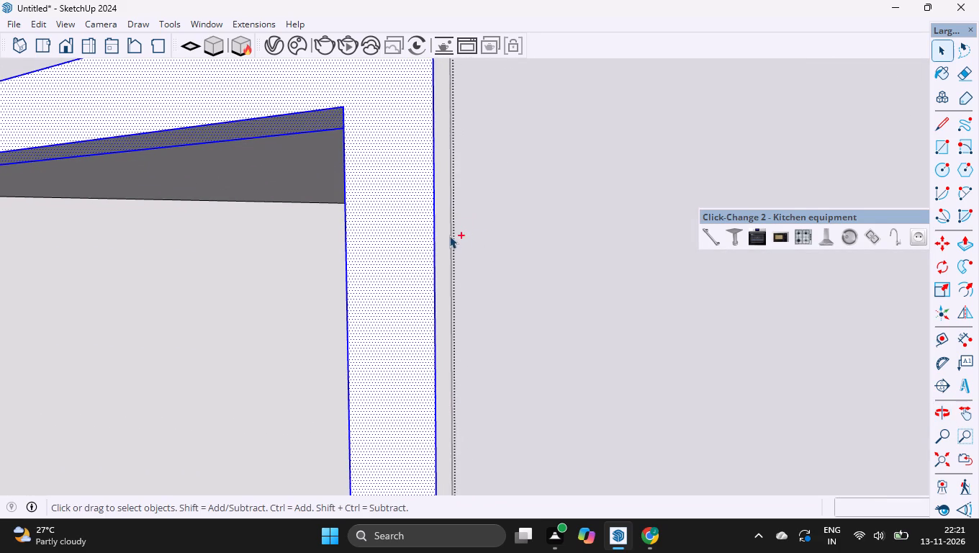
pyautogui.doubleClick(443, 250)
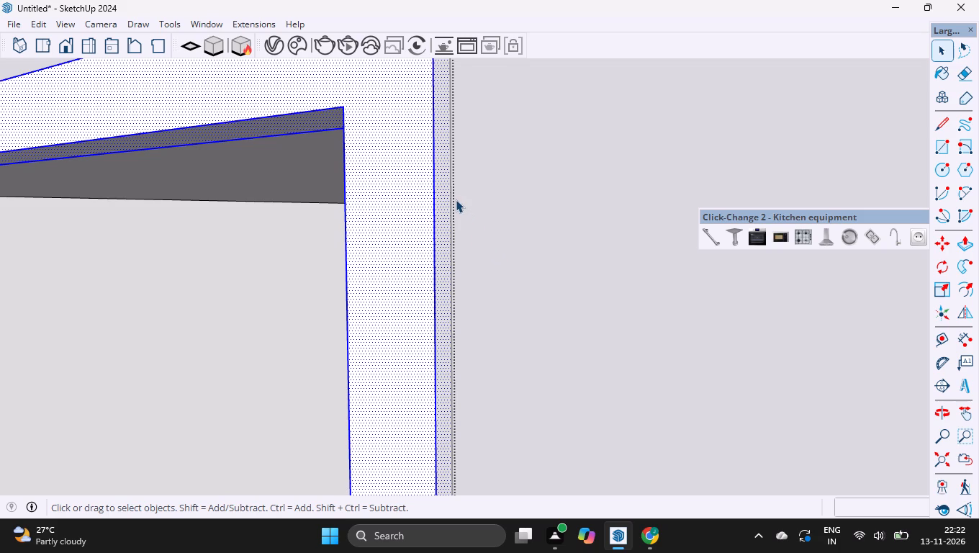
# Select the narrow outer bottom face of the lower niche's projecting frame.
pyautogui.keyDown('ctrl'); pyautogui.scroll(-4, 456, 199); pyautogui.keyUp('ctrl')
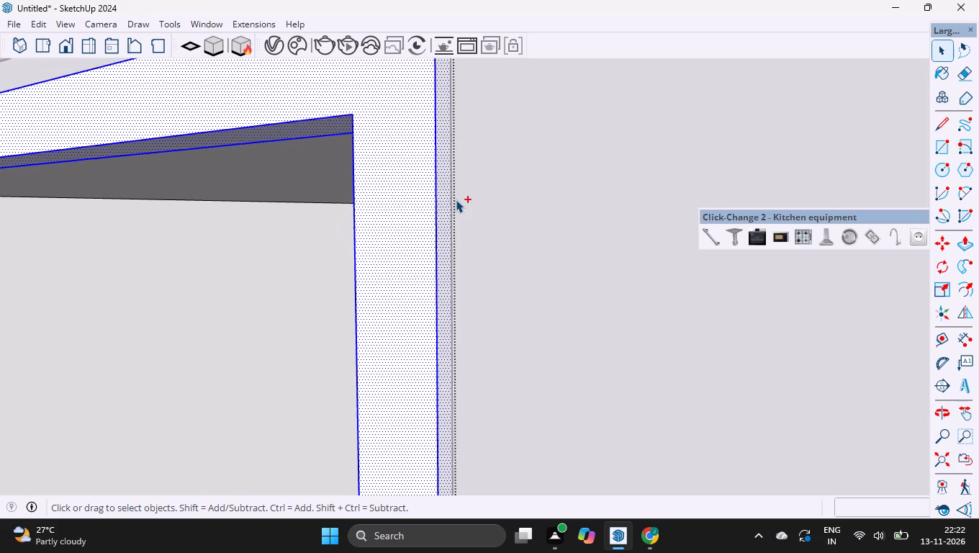
pyautogui.keyDown('ctrl'); pyautogui.scroll(-11, 456, 199); pyautogui.keyUp('ctrl')
pyautogui.keyDown('ctrl'); pyautogui.scroll(-5, 415, 50); pyautogui.keyUp('ctrl')
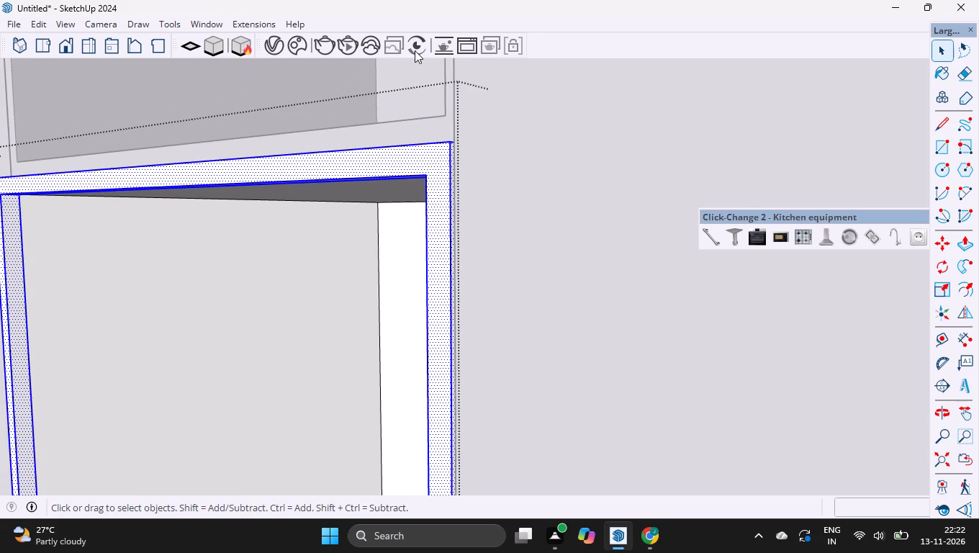
pyautogui.keyDown('ctrl'); pyautogui.scroll(-6, 415, 50); pyautogui.keyUp('ctrl')
pyautogui.keyDown('ctrl'); pyautogui.scroll(-8, 506, 142); pyautogui.keyUp('ctrl')
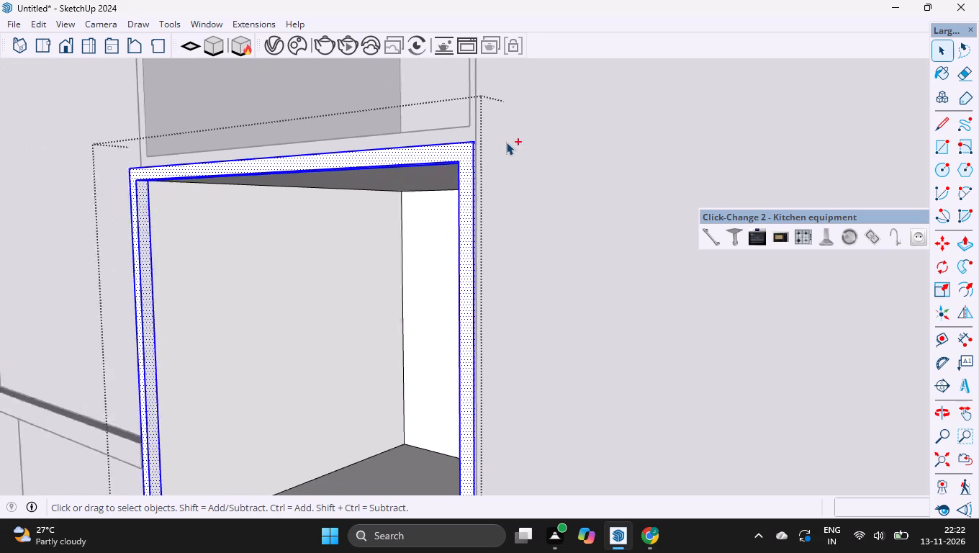
pyautogui.keyDown('ctrl'); pyautogui.scroll(-6, 506, 142); pyautogui.keyUp('ctrl')
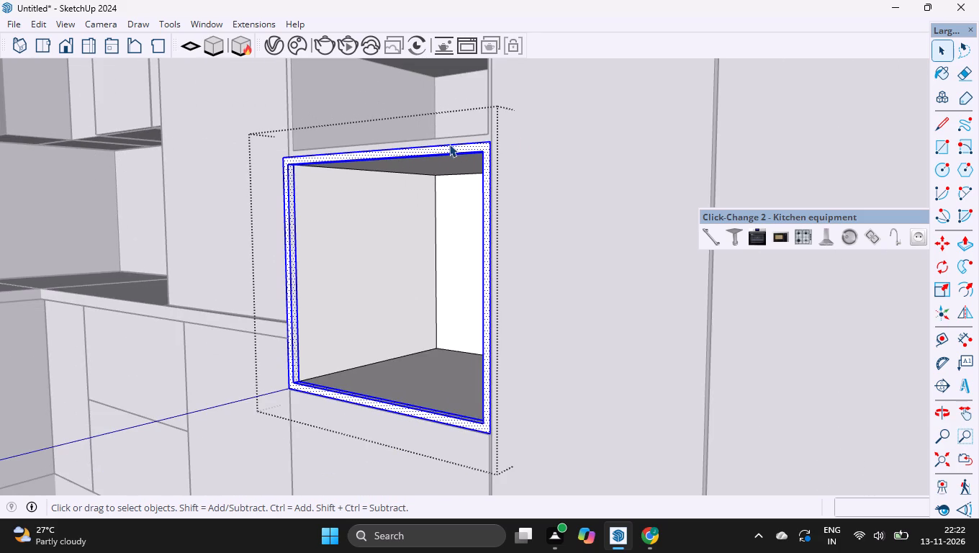
pyautogui.keyDown('ctrl'); pyautogui.scroll(-5, 449, 144); pyautogui.keyUp('ctrl')
pyautogui.press('o')
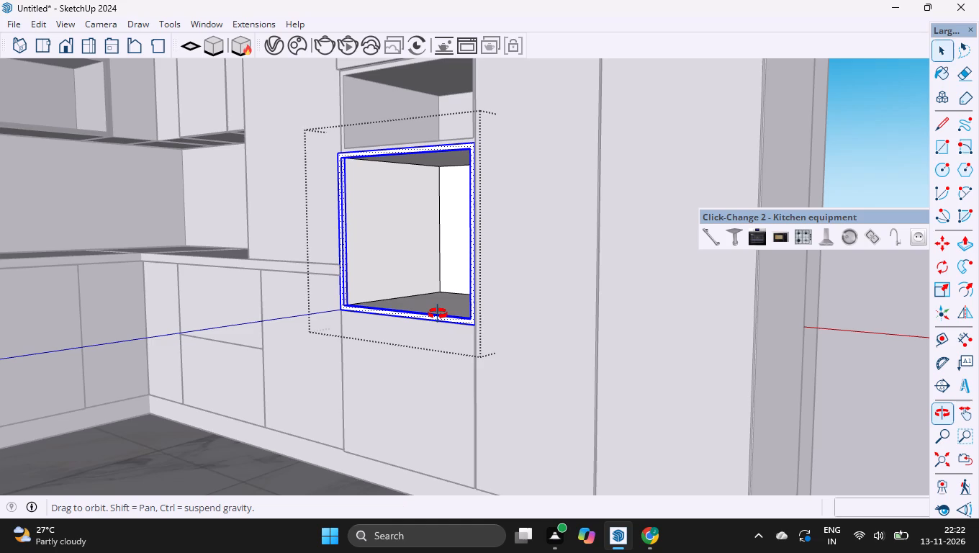
pyautogui.moveTo(414, 362); pyautogui.dragTo(430, 297)
pyautogui.scroll(-2, 445, 230)
pyautogui.scroll(1, 445, 230)
pyautogui.scroll(-1, 445, 230)
pyautogui.keyDown('ctrl'); pyautogui.scroll(4, 445, 230); pyautogui.keyUp('ctrl')
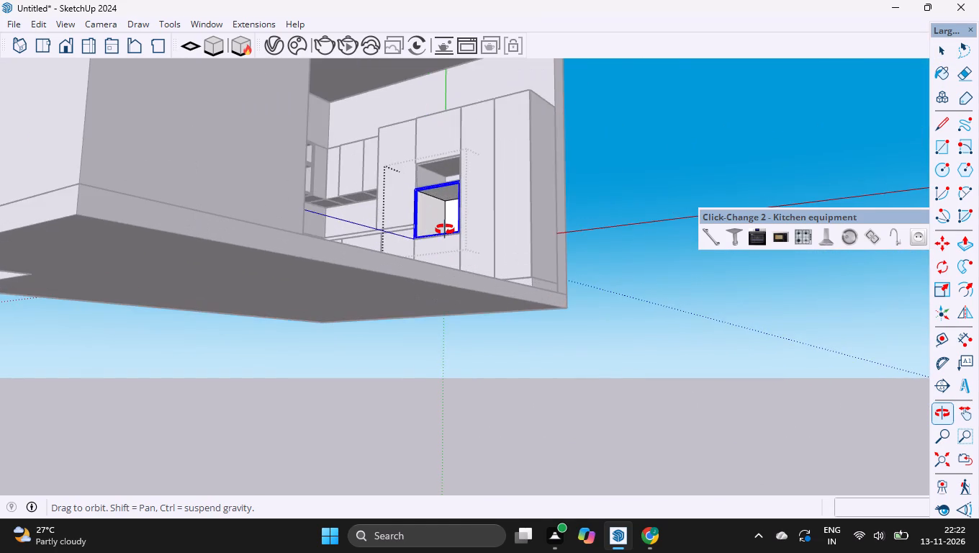
pyautogui.keyDown('ctrl'); pyautogui.scroll(20, 445, 230); pyautogui.keyUp('ctrl')
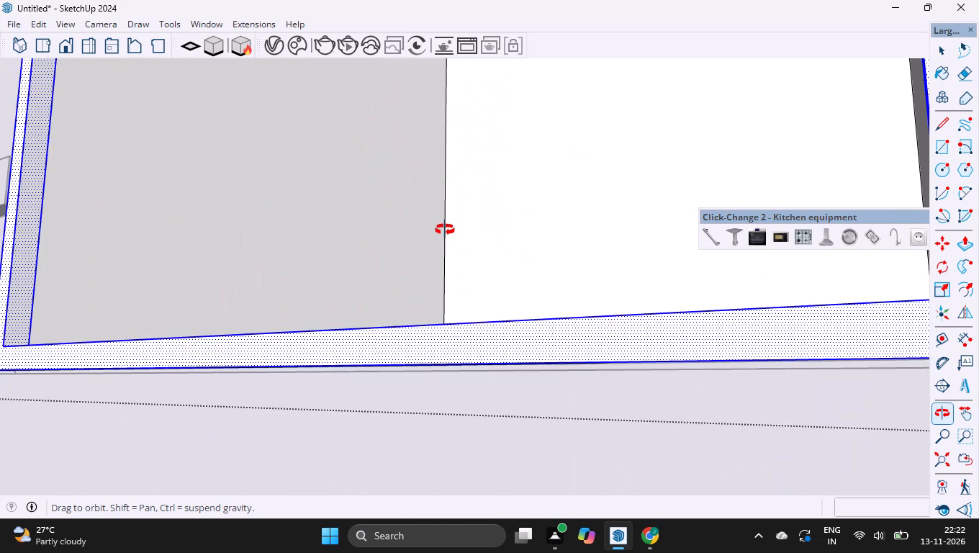
pyautogui.moveTo(463, 325); pyautogui.dragTo(485, 226)
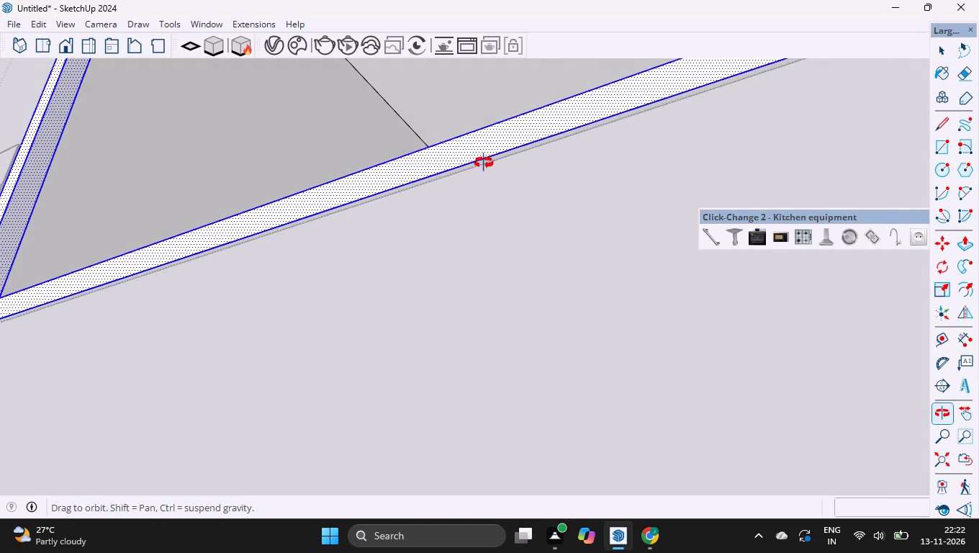
pyautogui.keyDown('ctrl'); pyautogui.scroll(11, 484, 163); pyautogui.keyUp('ctrl')
pyautogui.press('space')
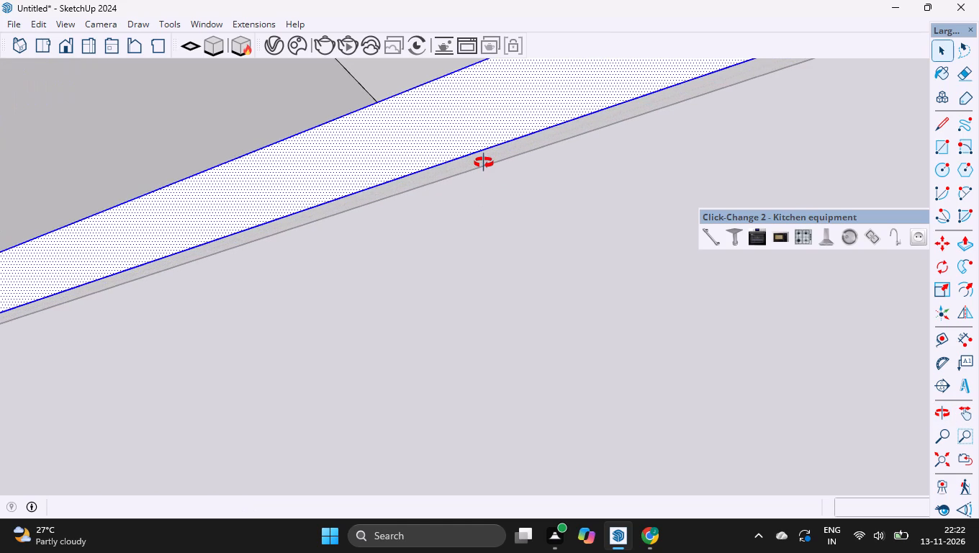
pyautogui.keyDown('ctrl'); pyautogui.doubleClick(476, 161); pyautogui.keyUp('ctrl')
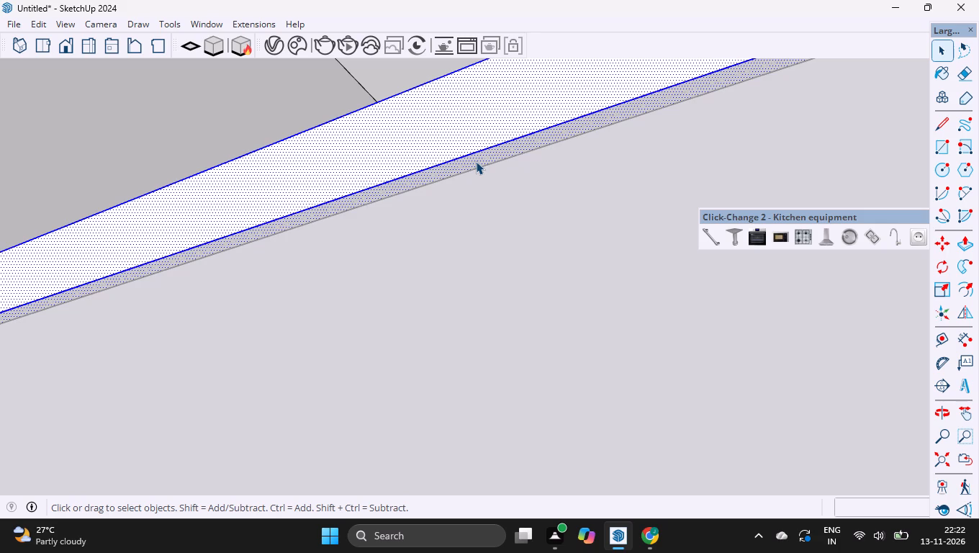
pyautogui.click(476, 161)
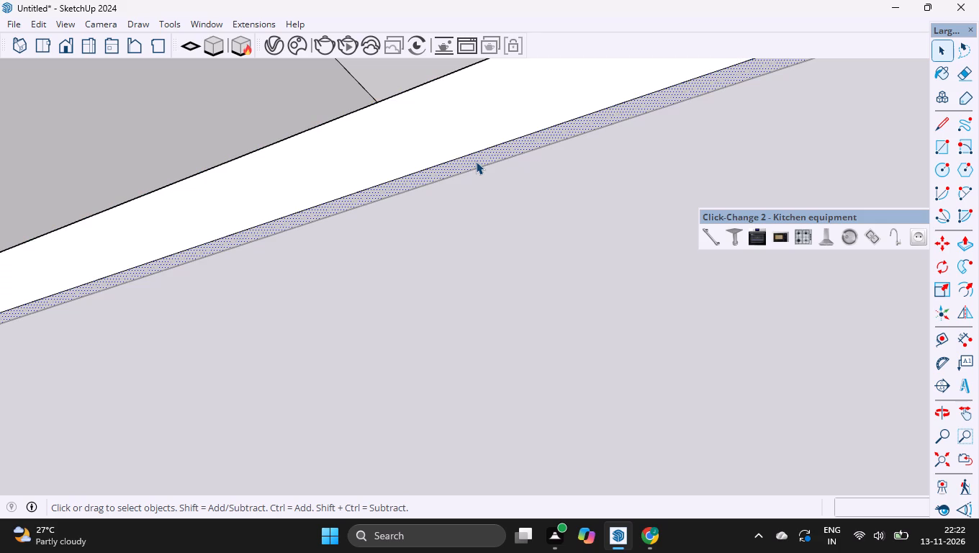
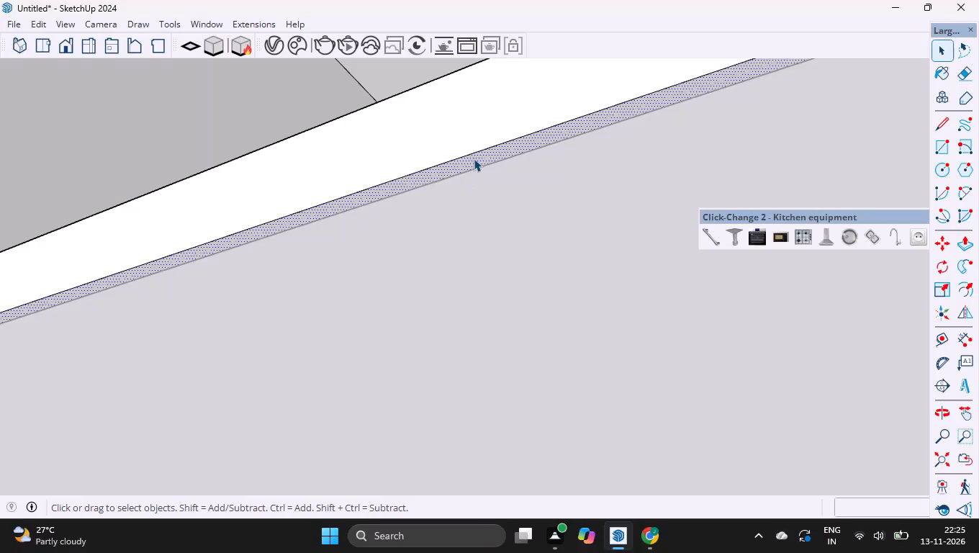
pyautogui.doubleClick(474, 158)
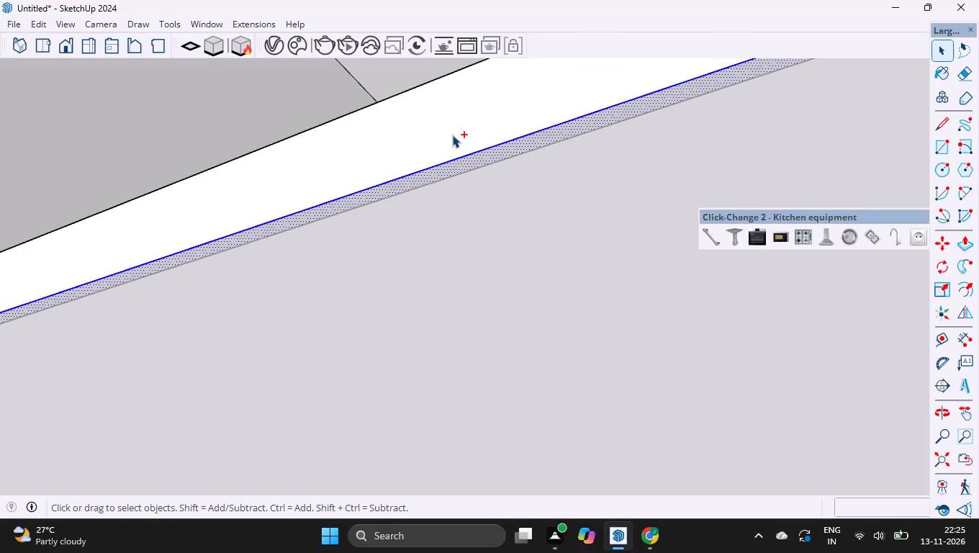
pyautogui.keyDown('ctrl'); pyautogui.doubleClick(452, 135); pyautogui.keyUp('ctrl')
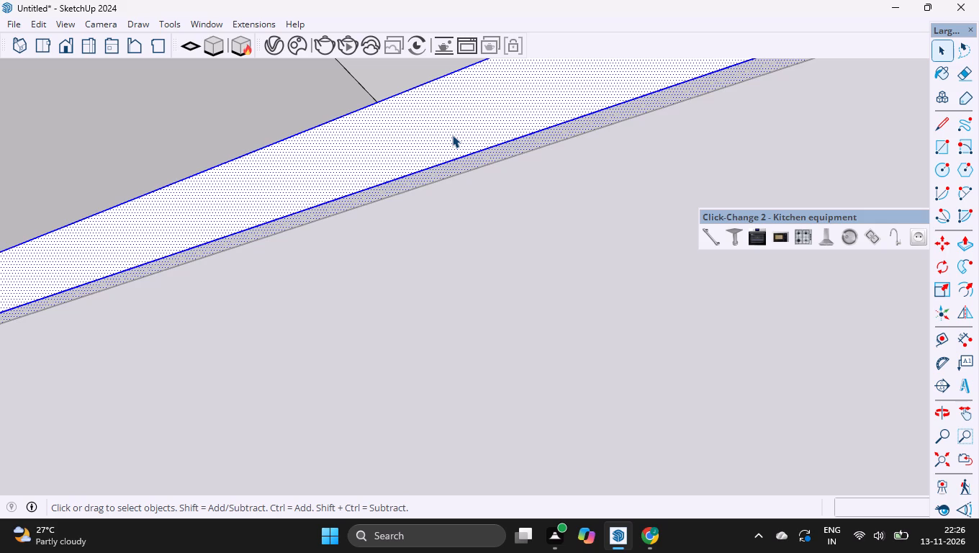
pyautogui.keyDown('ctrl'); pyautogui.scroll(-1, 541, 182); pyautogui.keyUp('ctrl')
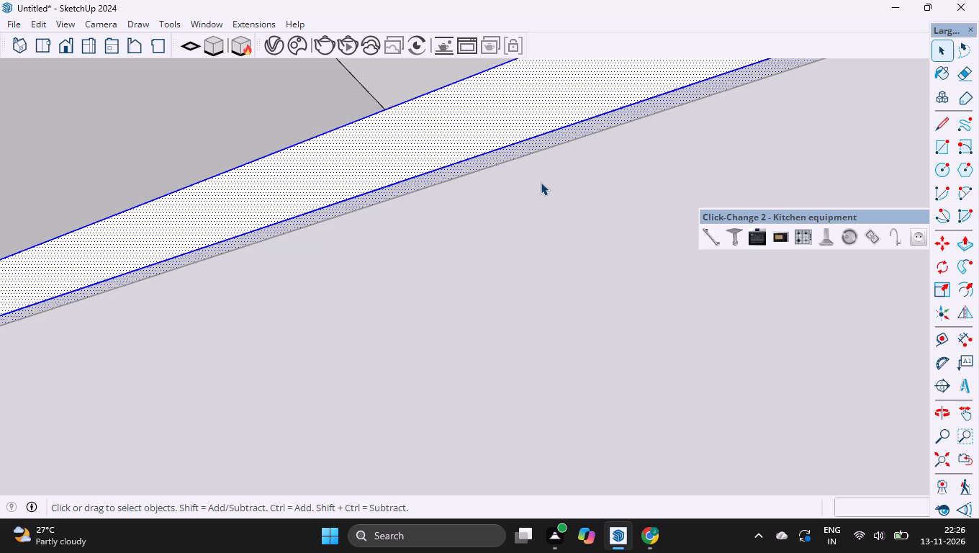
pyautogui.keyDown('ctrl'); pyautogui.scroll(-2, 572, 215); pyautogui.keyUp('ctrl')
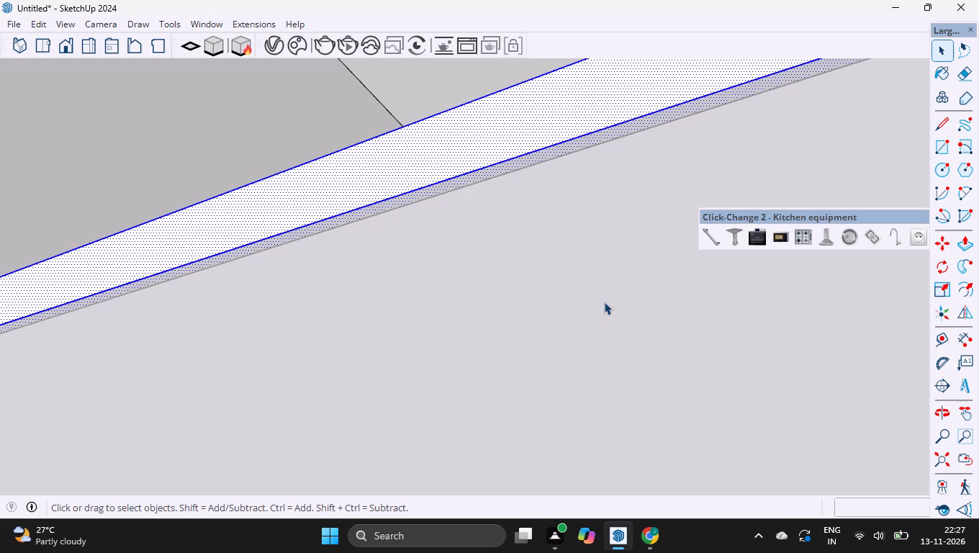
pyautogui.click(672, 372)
# Select the narrow outer bottom face and the front face of the lower niche's projecting frame, including their bounding edges.
pyautogui.keyDown('ctrl'); pyautogui.scroll(-3, 672, 372); pyautogui.keyUp('ctrl')
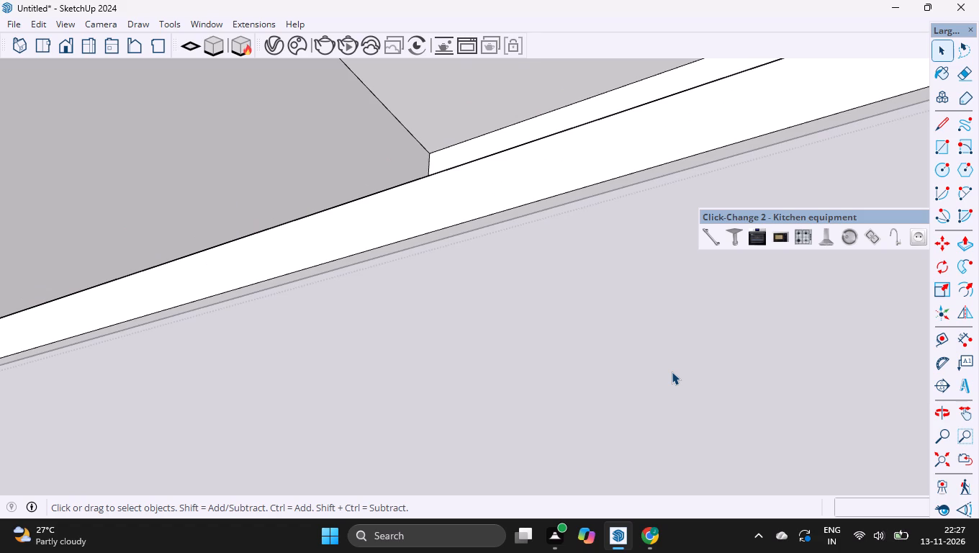
pyautogui.press('o')
pyautogui.moveTo(665, 281); pyautogui.dragTo(636, 426)
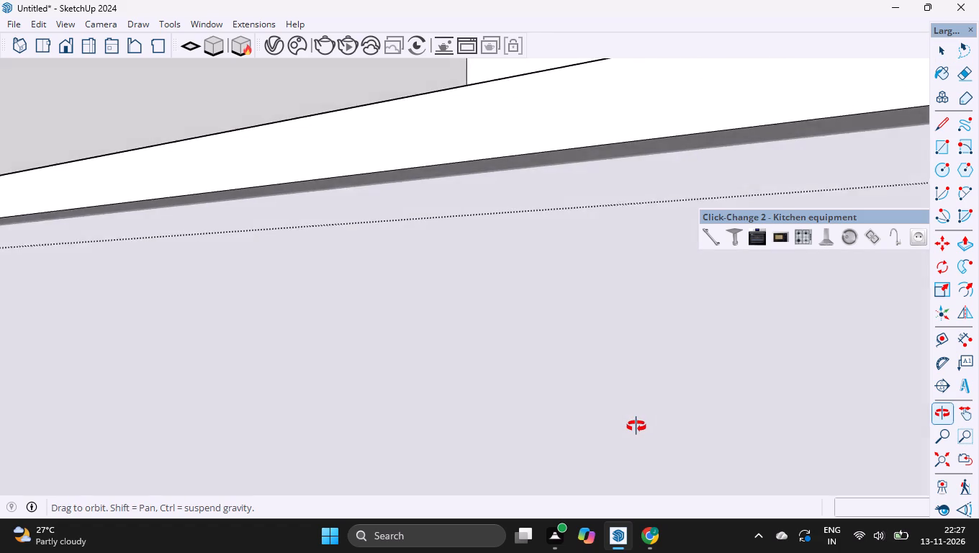
pyautogui.keyDown('ctrl'); pyautogui.scroll(-4, 636, 426); pyautogui.keyUp('ctrl')
pyautogui.press('space')
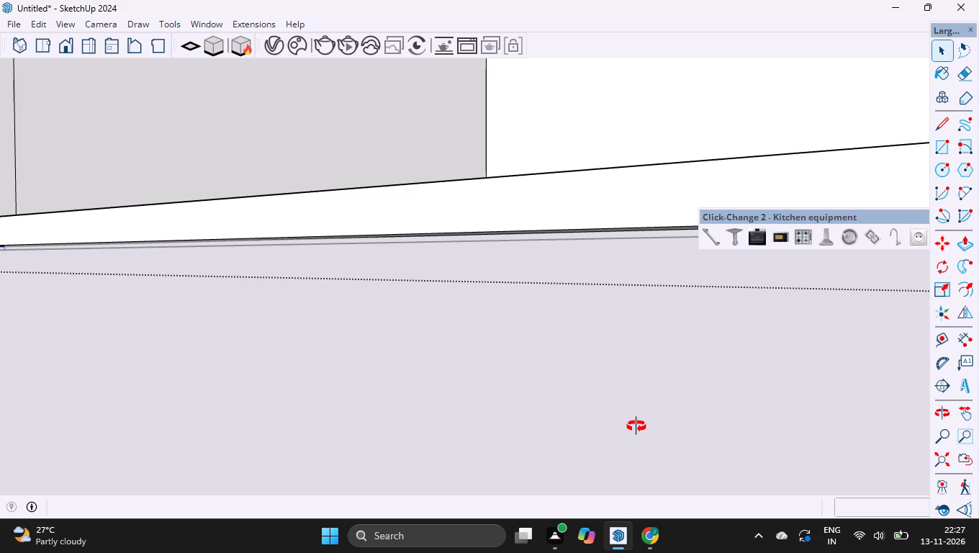
pyautogui.press('o')
pyautogui.moveTo(636, 426); pyautogui.dragTo(627, 207)
pyautogui.keyDown('ctrl'); pyautogui.scroll(5, 574, 213); pyautogui.keyUp('ctrl')
pyautogui.keyDown('ctrl'); pyautogui.scroll(-4, 574, 213); pyautogui.keyUp('ctrl')
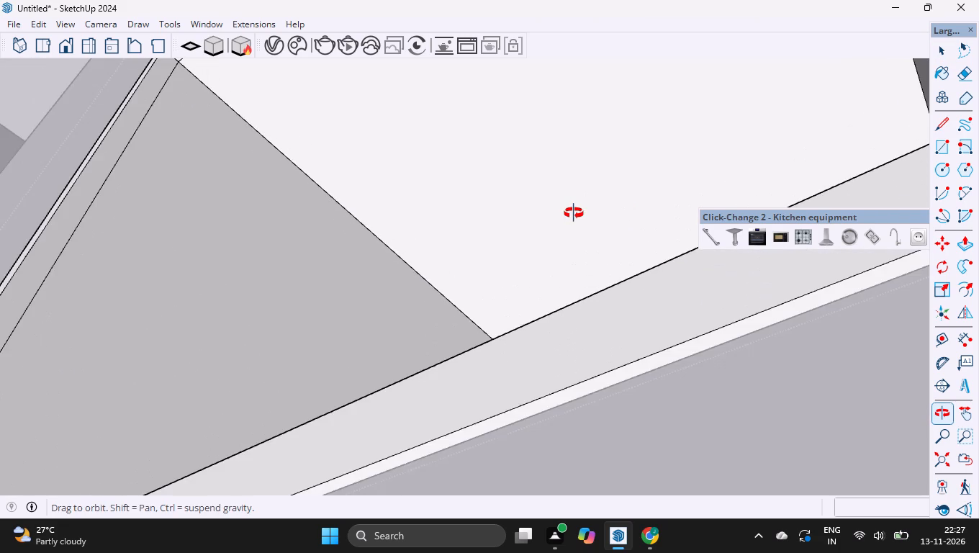
pyautogui.keyDown('ctrl'); pyautogui.scroll(-2, 574, 213); pyautogui.keyUp('ctrl')
pyautogui.press('space')
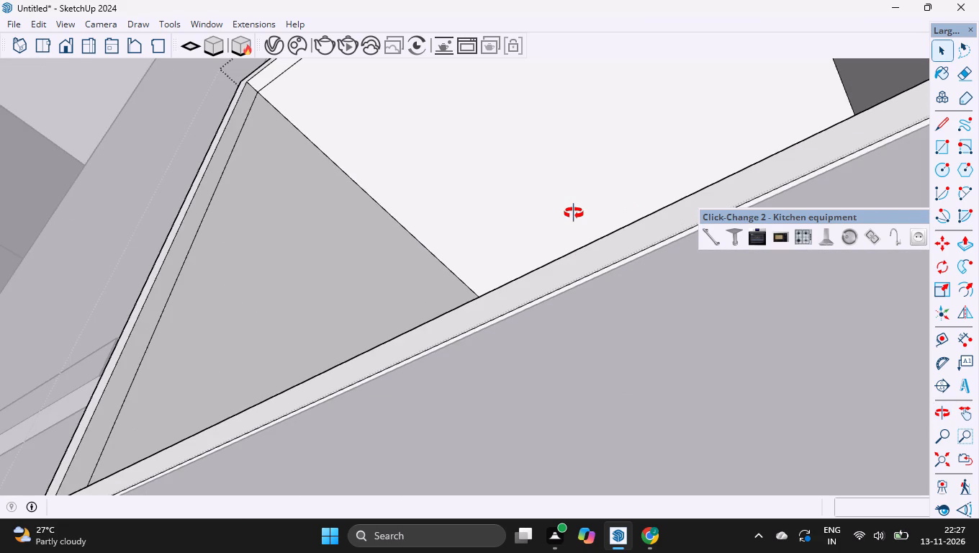
pyautogui.keyDown('ctrl'); pyautogui.scroll(3, 585, 278); pyautogui.keyUp('ctrl')
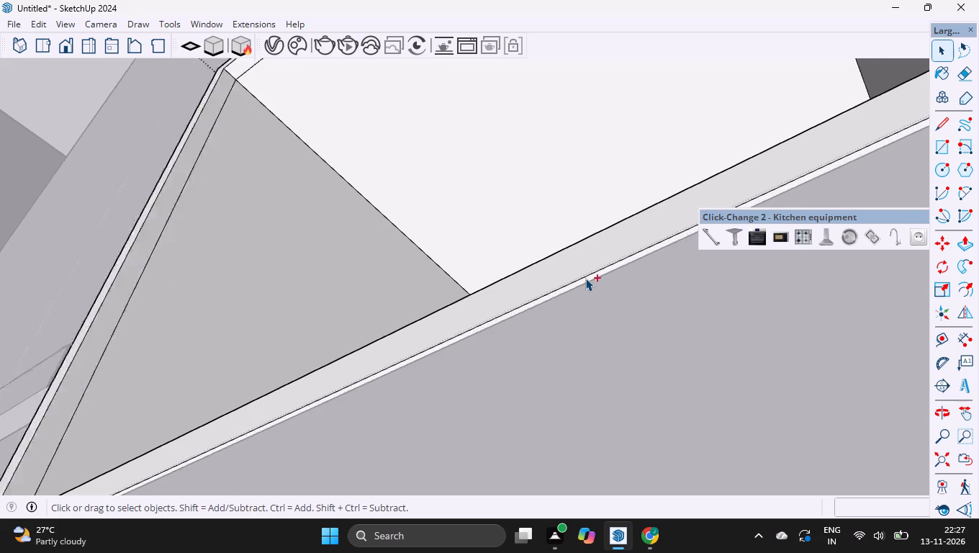
pyautogui.keyDown('ctrl'); pyautogui.scroll(11, 585, 278); pyautogui.keyUp('ctrl')
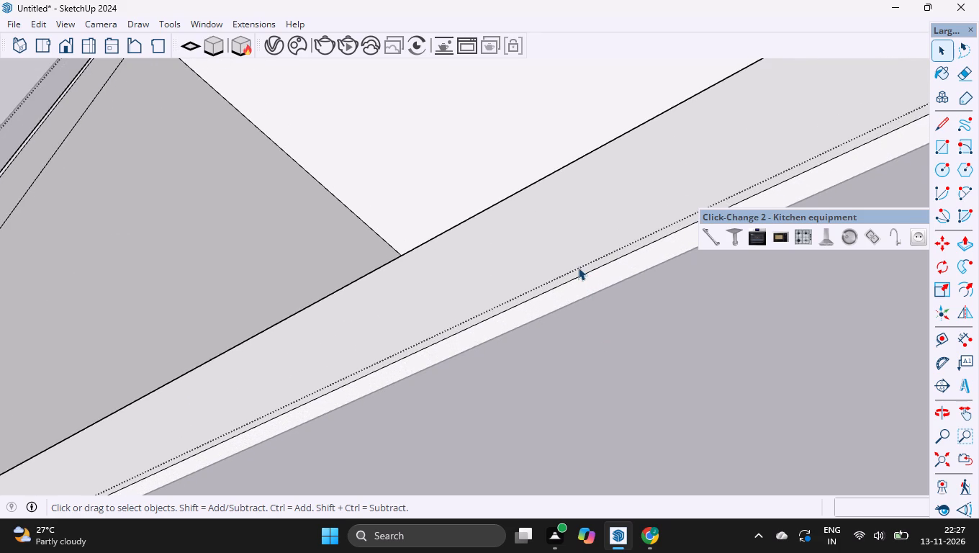
pyautogui.doubleClick(581, 281)
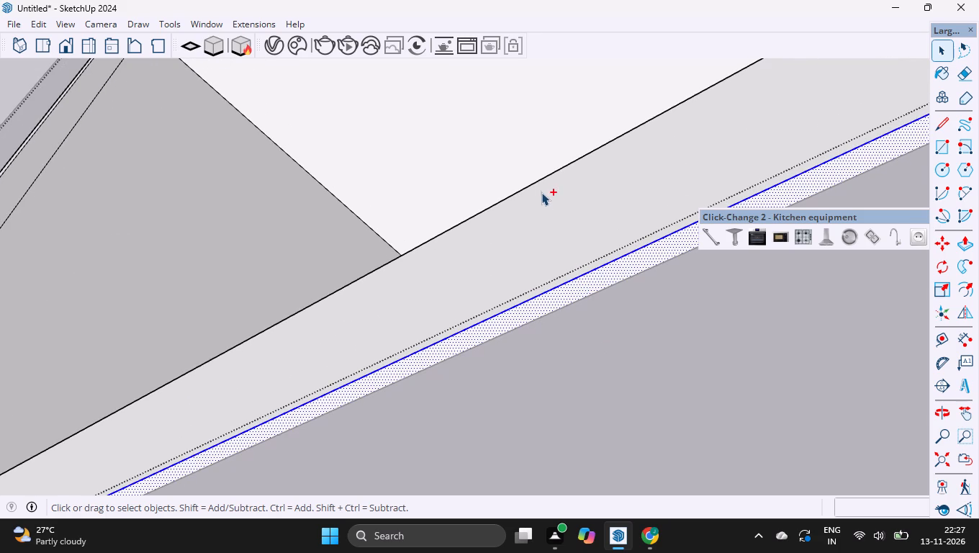
pyautogui.keyDown('ctrl'); pyautogui.doubleClick(541, 191); pyautogui.keyUp('ctrl')
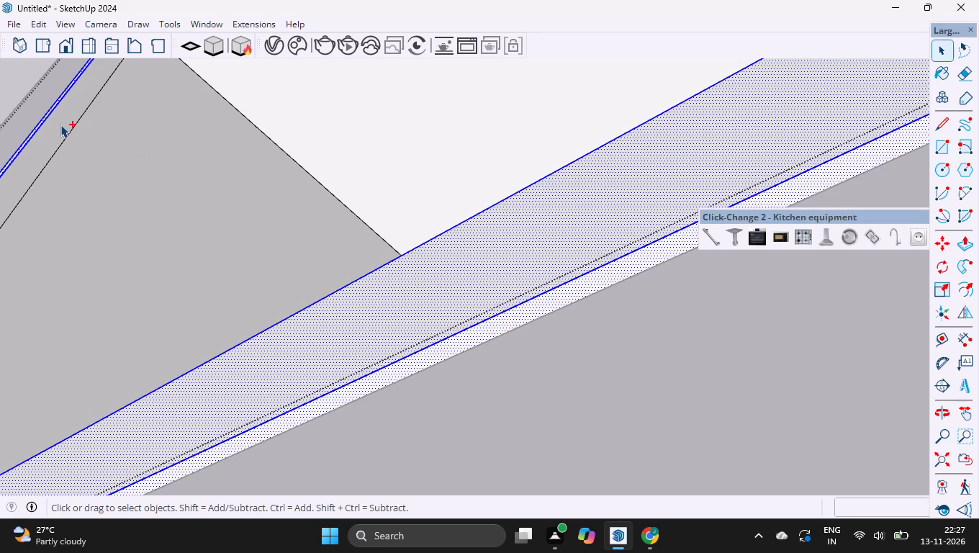
# Add the frame's narrow inner left, inner top and outer right side faces, with their edges, to the selection.
pyautogui.keyDown('ctrl'); pyautogui.doubleClick(60, 125); pyautogui.keyUp('ctrl')
pyautogui.keyDown('ctrl'); pyautogui.scroll(-5, 289, 240); pyautogui.keyUp('ctrl')
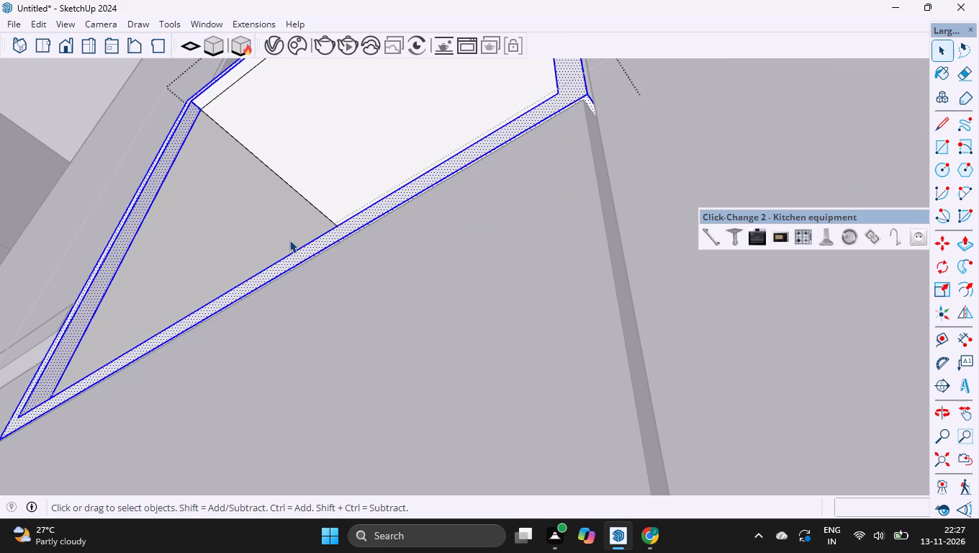
pyautogui.keyDown('ctrl'); pyautogui.doubleClick(224, 85); pyautogui.keyUp('ctrl')
pyautogui.keyDown('ctrl'); pyautogui.scroll(5, 585, 87); pyautogui.keyUp('ctrl')
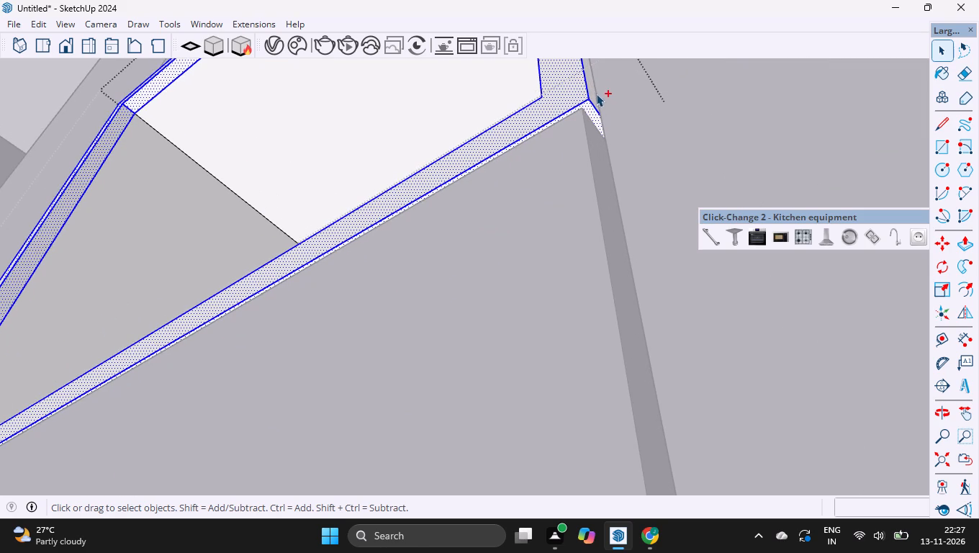
pyautogui.keyDown('ctrl'); pyautogui.doubleClick(592, 93); pyautogui.keyUp('ctrl')
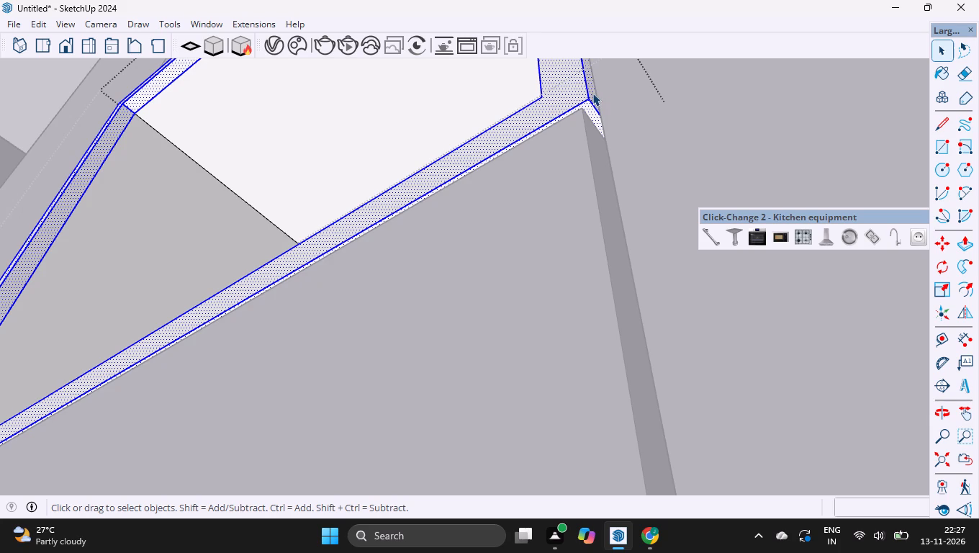
# Add the narrow inner right and inner bottom faces of the lower niche's frame, with their edges, to the selection.
pyautogui.press('o')
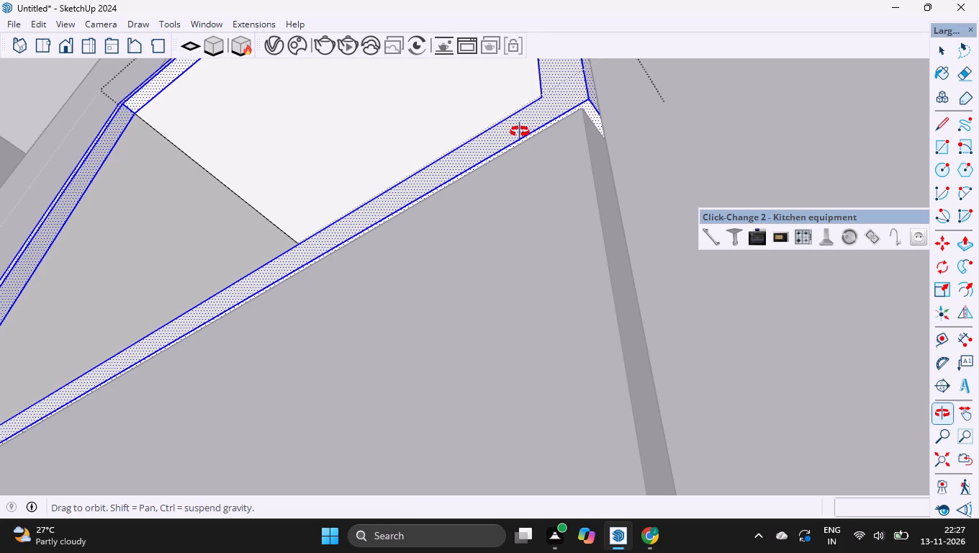
pyautogui.moveTo(465, 132); pyautogui.dragTo(639, 261)
pyautogui.keyDown('ctrl'); pyautogui.scroll(-2, 494, 194); pyautogui.keyUp('ctrl')
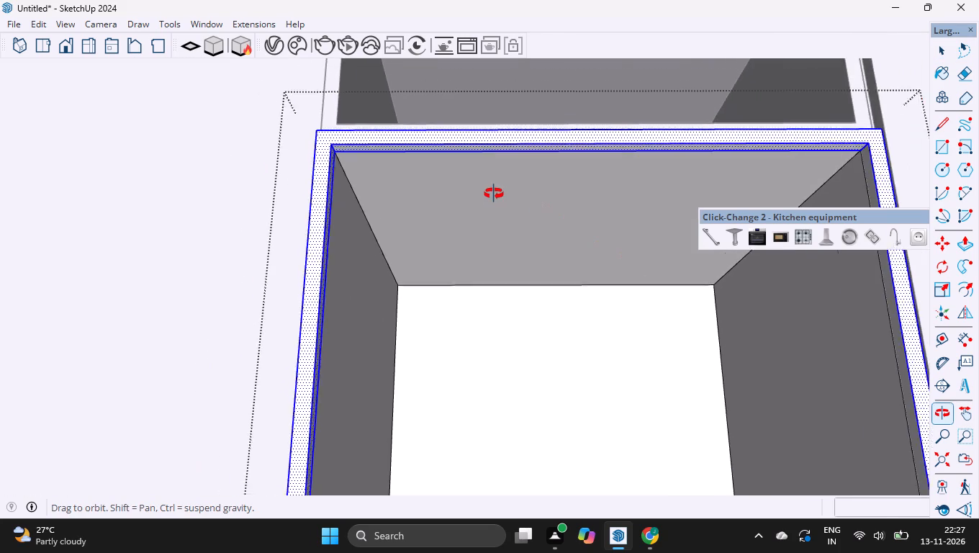
pyautogui.keyDown('ctrl'); pyautogui.scroll(-6, 494, 194); pyautogui.keyUp('ctrl')
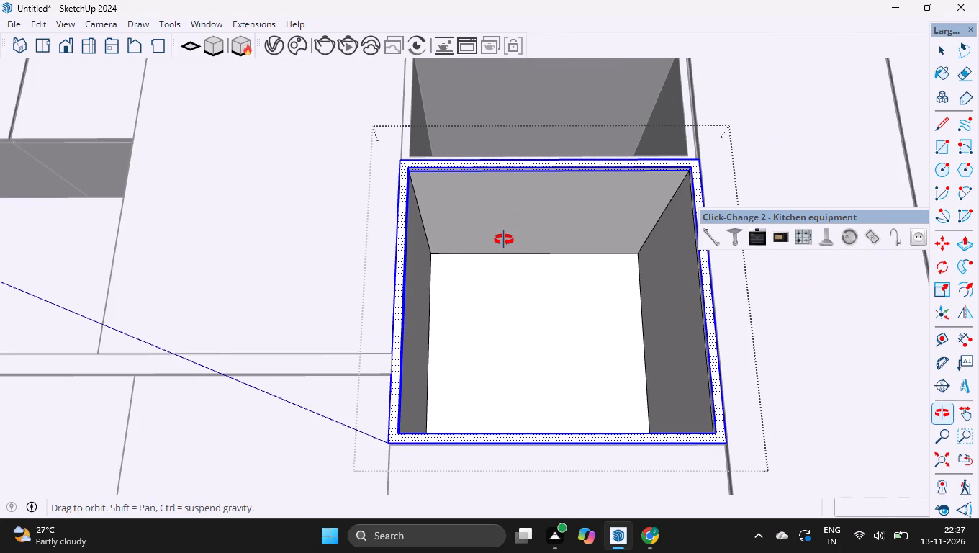
pyautogui.keyDown('ctrl'); pyautogui.scroll(-3, 504, 240); pyautogui.keyUp('ctrl')
pyautogui.moveTo(504, 240); pyautogui.dragTo(653, 387)
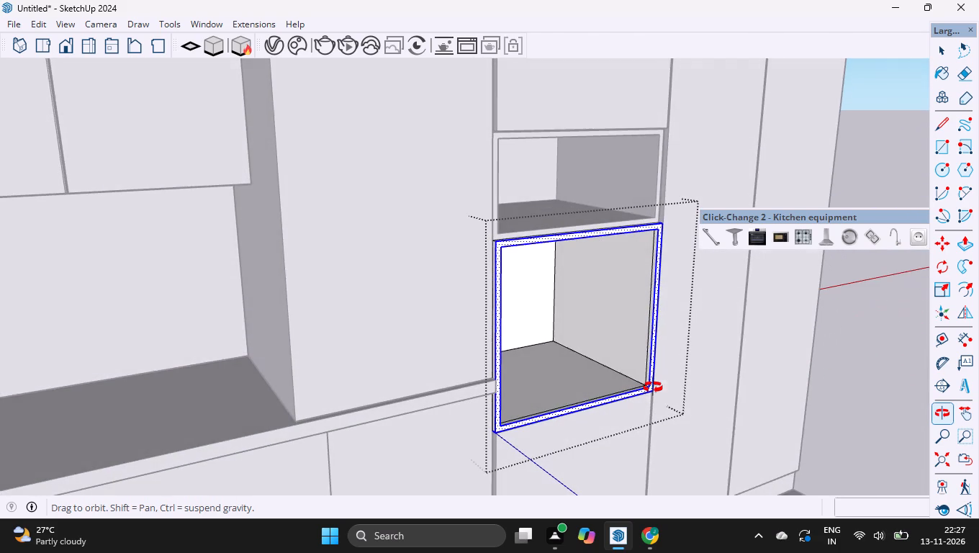
pyautogui.keyDown('ctrl'); pyautogui.scroll(10, 649, 380); pyautogui.keyUp('ctrl')
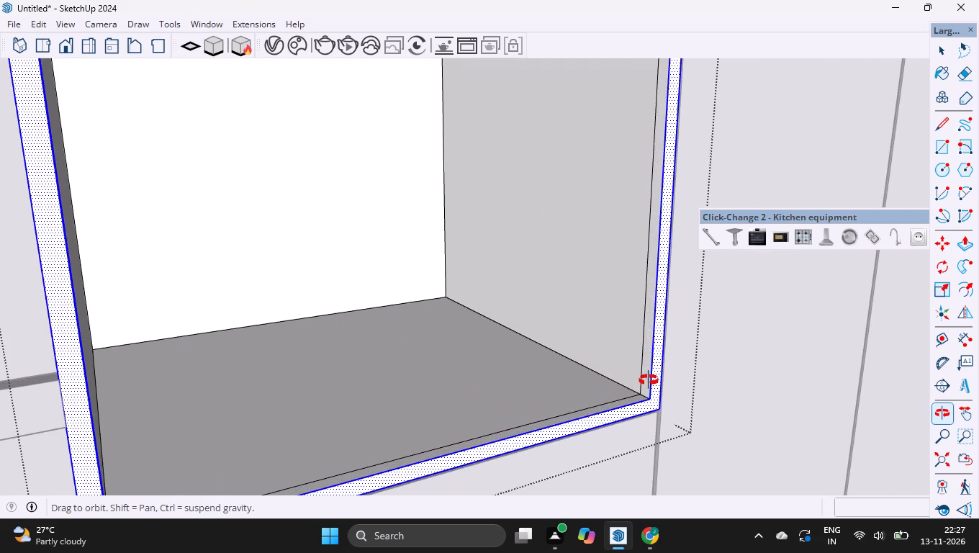
pyautogui.keyDown('ctrl'); pyautogui.scroll(5, 649, 380); pyautogui.keyUp('ctrl')
pyautogui.press('space')
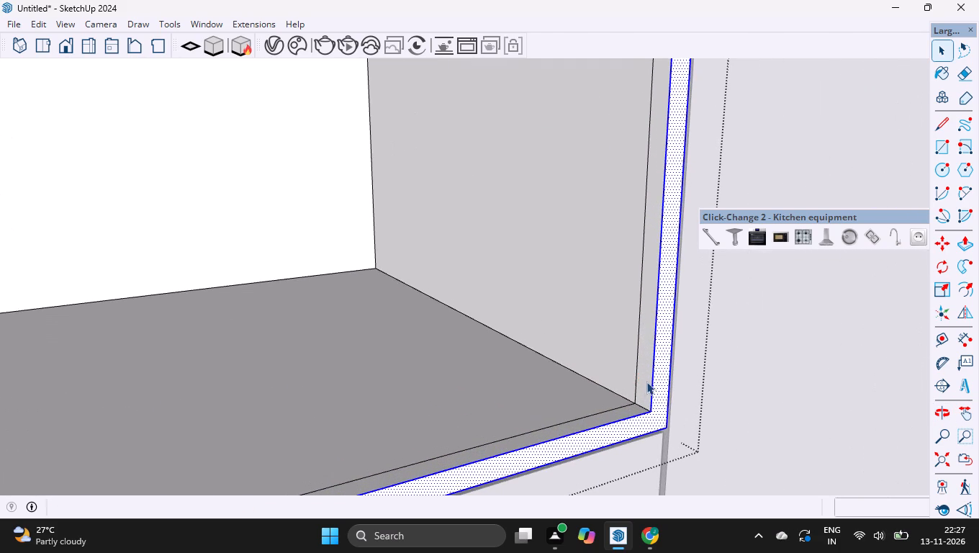
pyautogui.keyDown('ctrl'); pyautogui.scroll(3, 644, 387); pyautogui.keyUp('ctrl')
pyautogui.keyDown('ctrl'); pyautogui.doubleClick(644, 387); pyautogui.keyUp('ctrl')
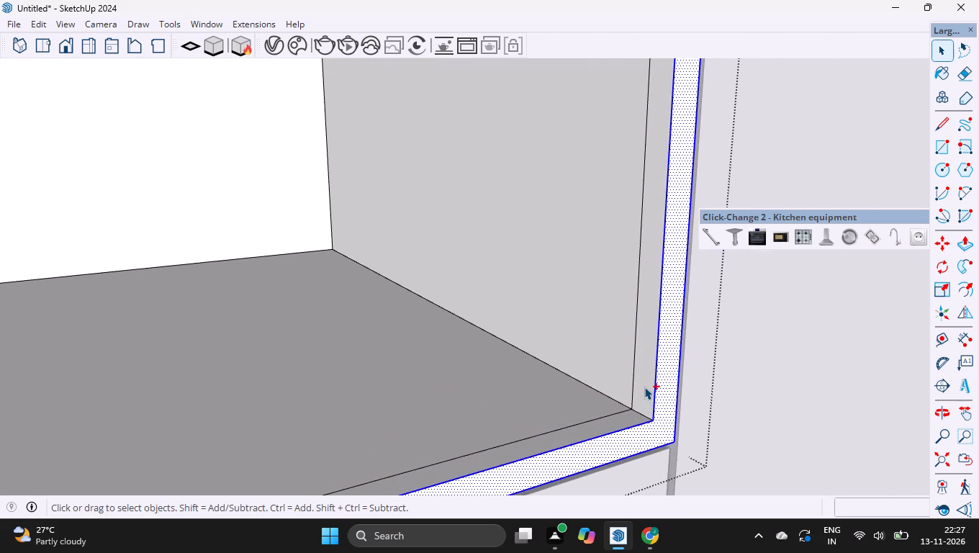
pyautogui.keyDown('ctrl'); pyautogui.doubleClick(621, 421); pyautogui.keyUp('ctrl')
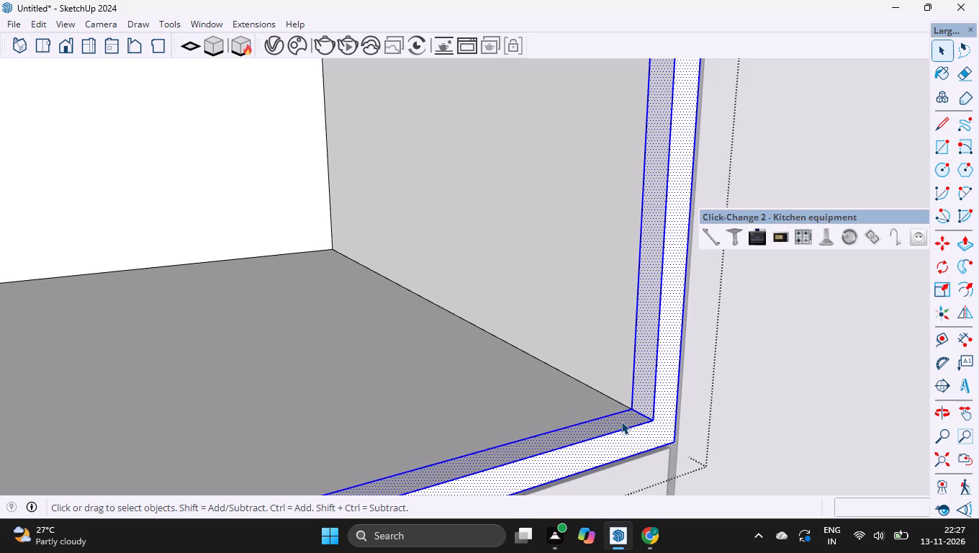
# Move the floating Click-Change 2 kitchen equipment palette clear of the lower niche and its selected frame.
pyautogui.keyDown('ctrl'); pyautogui.scroll(-6, 595, 387); pyautogui.keyUp('ctrl')
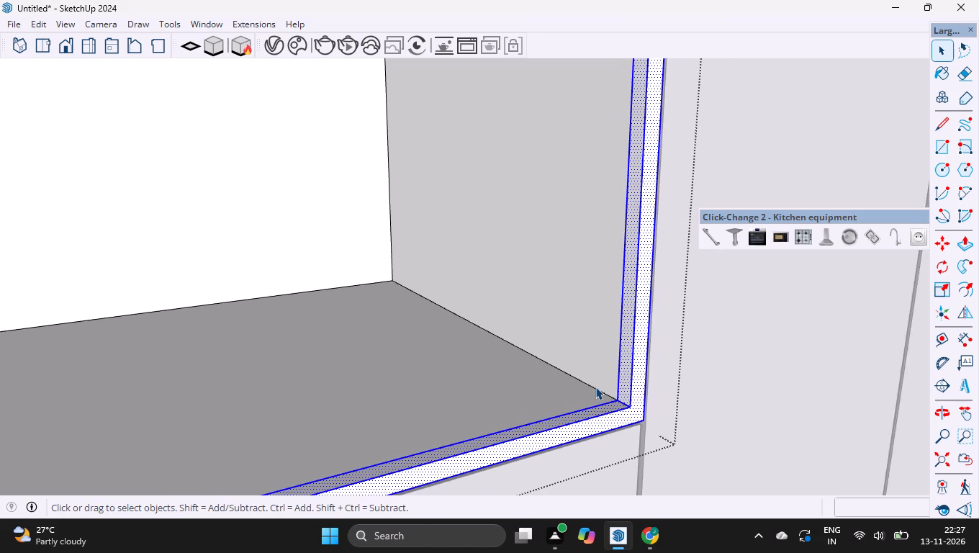
pyautogui.keyDown('ctrl'); pyautogui.scroll(-4, 595, 387); pyautogui.keyUp('ctrl')
pyautogui.keyDown('ctrl'); pyautogui.scroll(-5, 536, 382); pyautogui.keyUp('ctrl')
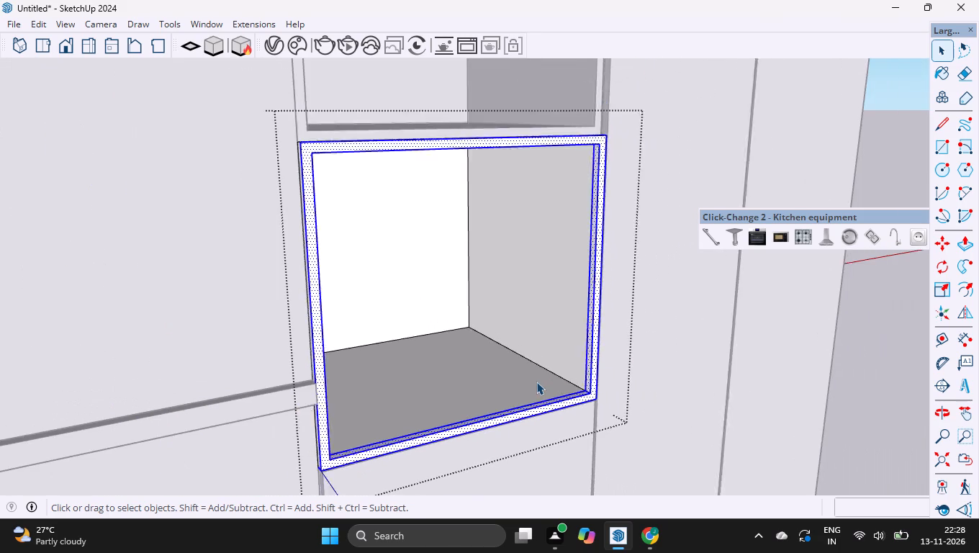
pyautogui.press('o')
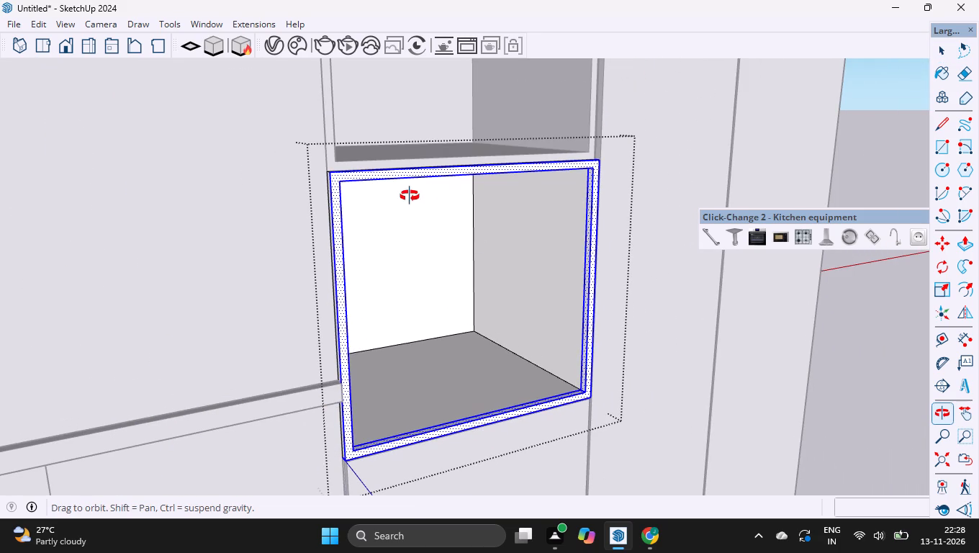
pyautogui.moveTo(330, 150); pyautogui.dragTo(463, 222)
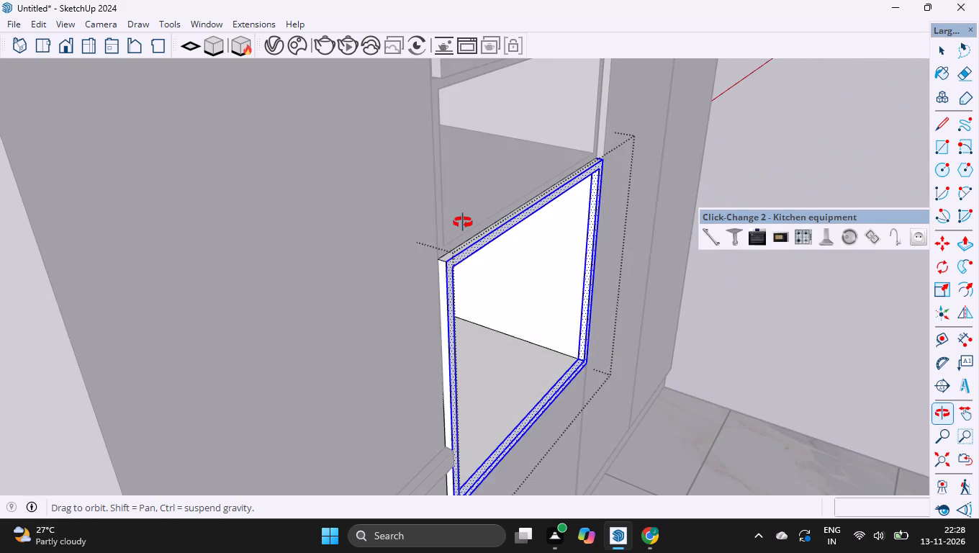
pyautogui.keyDown('ctrl'); pyautogui.scroll(7, 461, 238); pyautogui.keyUp('ctrl')
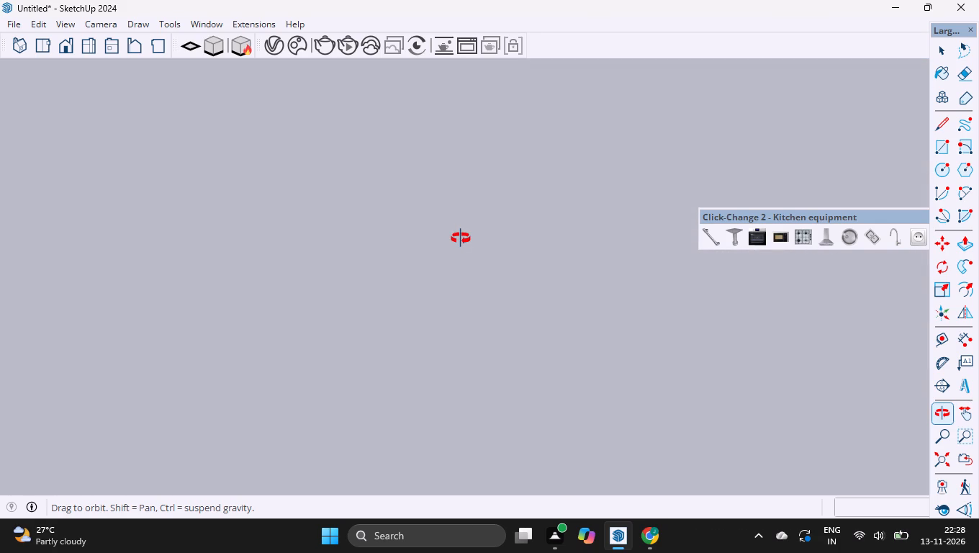
pyautogui.click(941, 467)
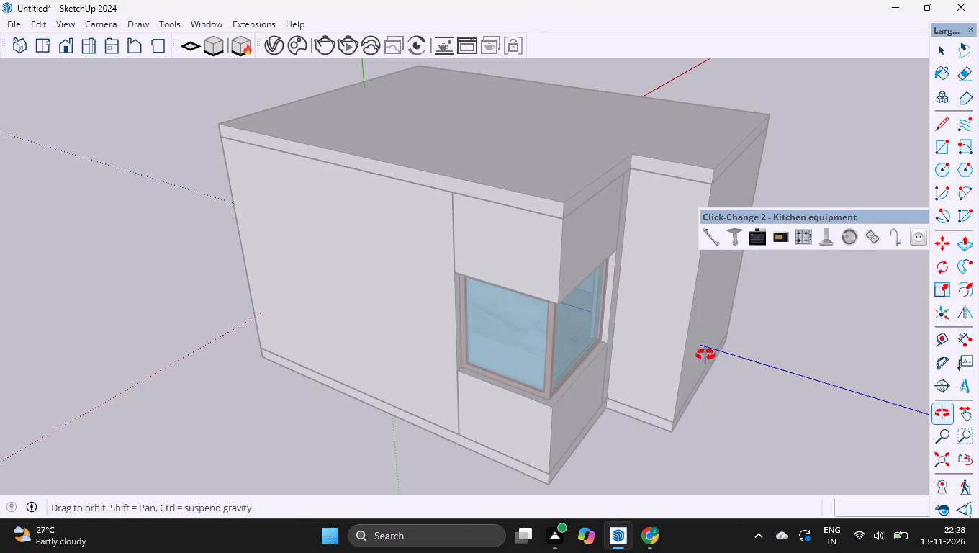
pyautogui.moveTo(718, 332); pyautogui.dragTo(418, 361)
pyautogui.moveTo(670, 375); pyautogui.dragTo(462, 335)
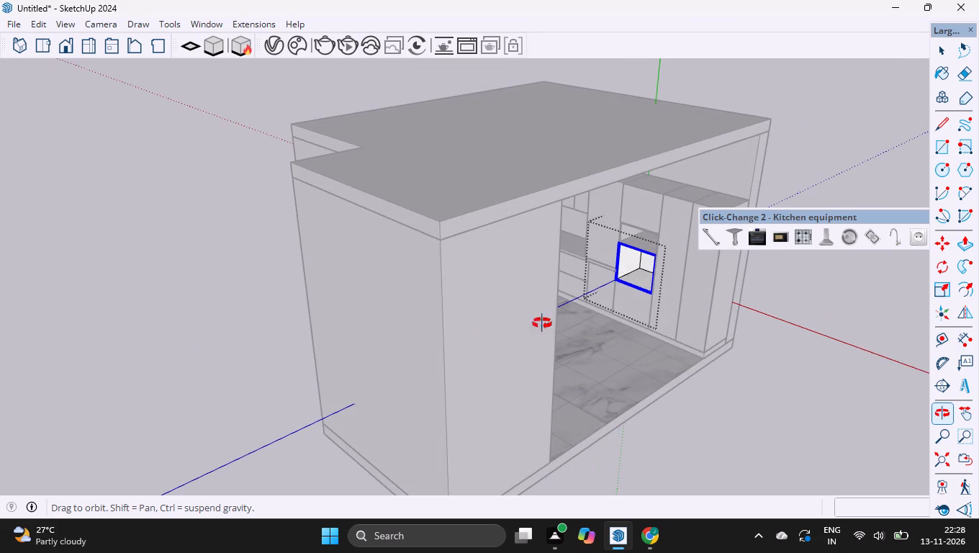
pyautogui.keyDown('ctrl'); pyautogui.scroll(15, 609, 243); pyautogui.keyUp('ctrl')
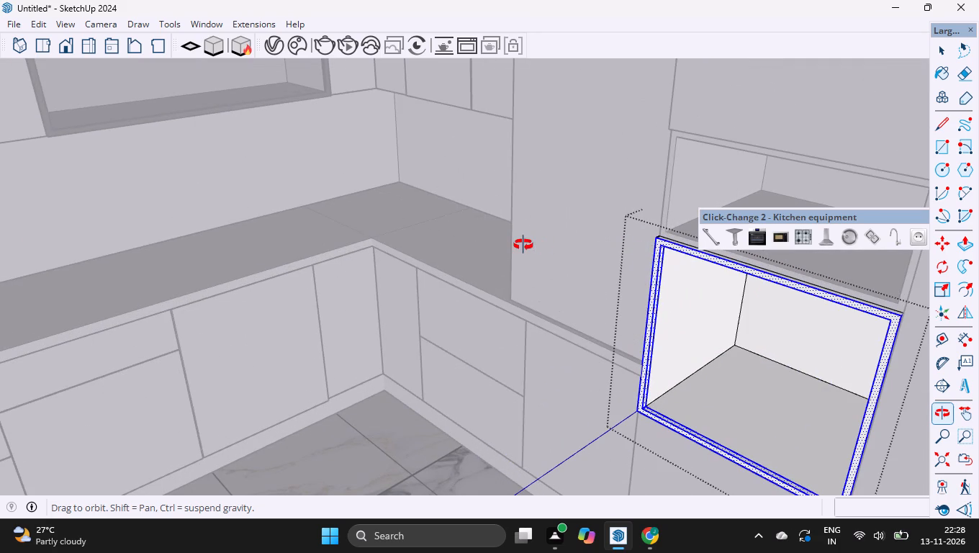
pyautogui.moveTo(523, 245); pyautogui.dragTo(655, 264)
pyautogui.keyDown('ctrl'); pyautogui.scroll(-3, 565, 257); pyautogui.keyUp('ctrl')
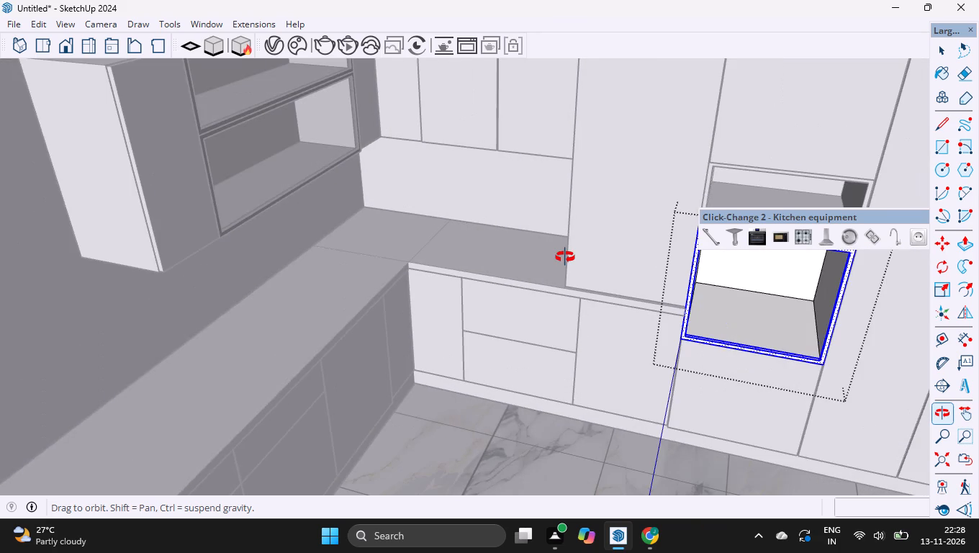
pyautogui.keyDown('ctrl'); pyautogui.scroll(1, 565, 257); pyautogui.keyUp('ctrl')
pyautogui.keyDown('ctrl'); pyautogui.scroll(-2, 565, 257); pyautogui.keyUp('ctrl')
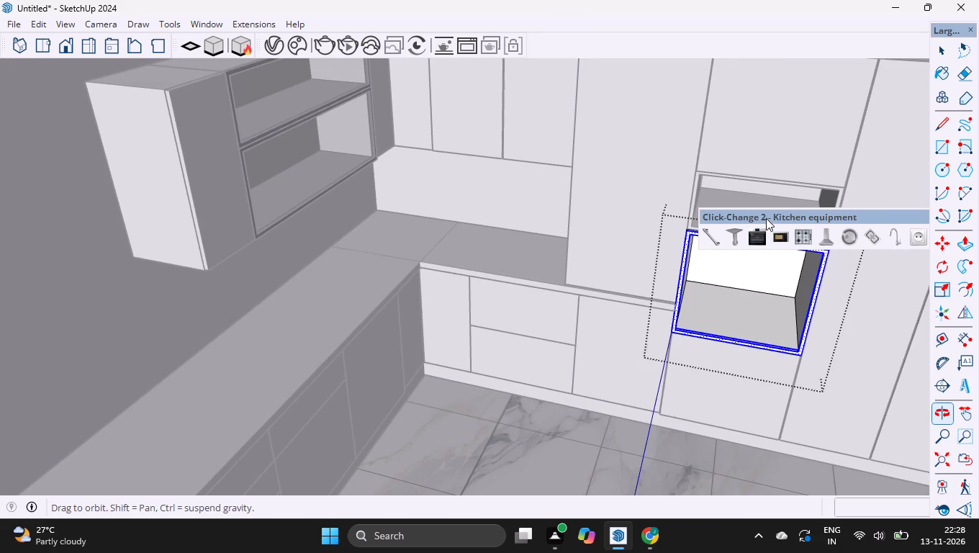
pyautogui.moveTo(766, 217); pyautogui.dragTo(758, 84)
# Add the narrow outer top and outer left side faces of the lower niche's frame, with their edges, to the selection.
pyautogui.keyDown('ctrl'); pyautogui.scroll(5, 724, 182); pyautogui.keyUp('ctrl')
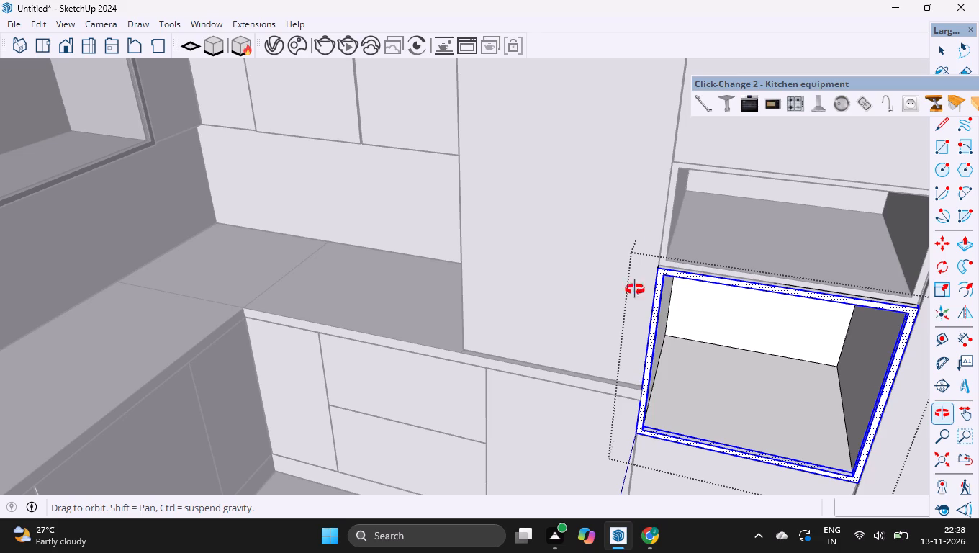
pyautogui.press('space')
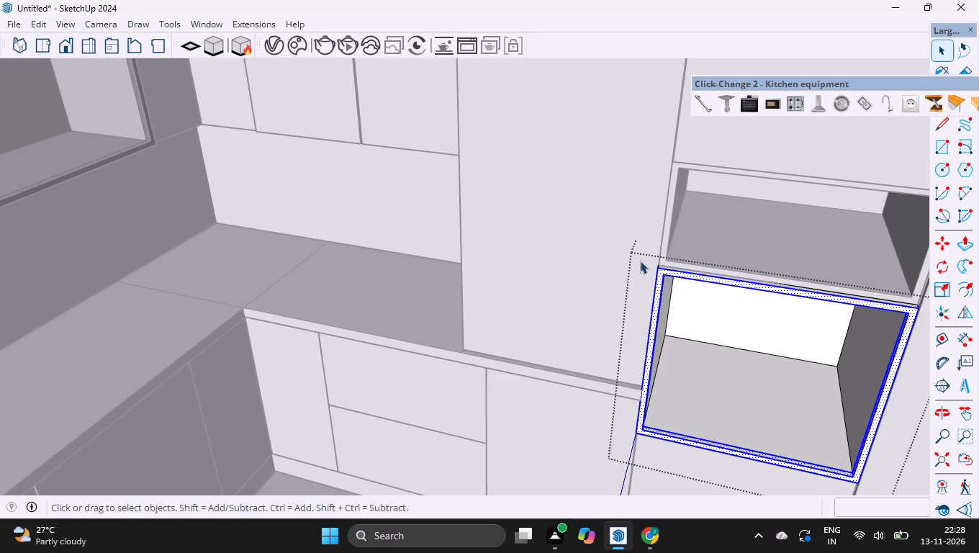
pyautogui.keyDown('ctrl'); pyautogui.scroll(8, 651, 260); pyautogui.keyUp('ctrl')
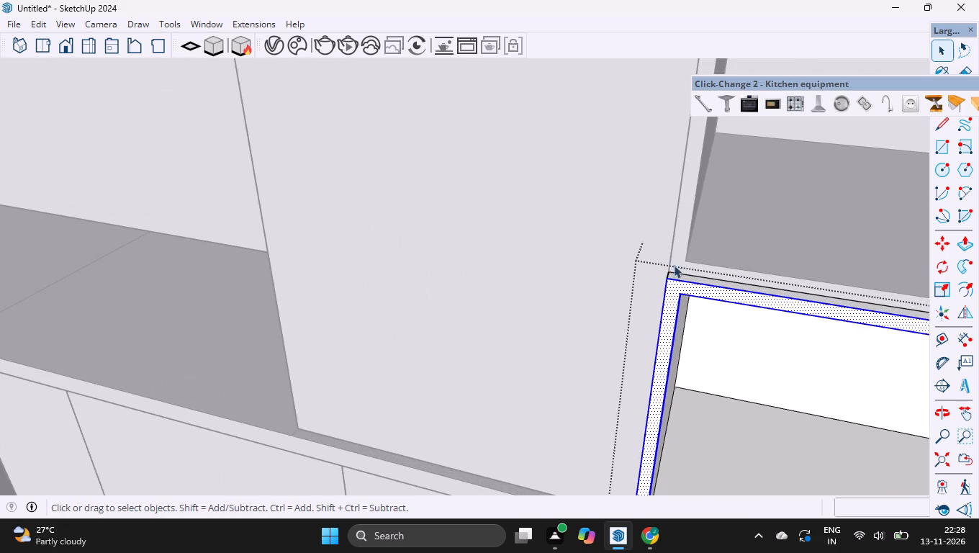
pyautogui.keyDown('ctrl'); pyautogui.scroll(16, 689, 273); pyautogui.keyUp('ctrl')
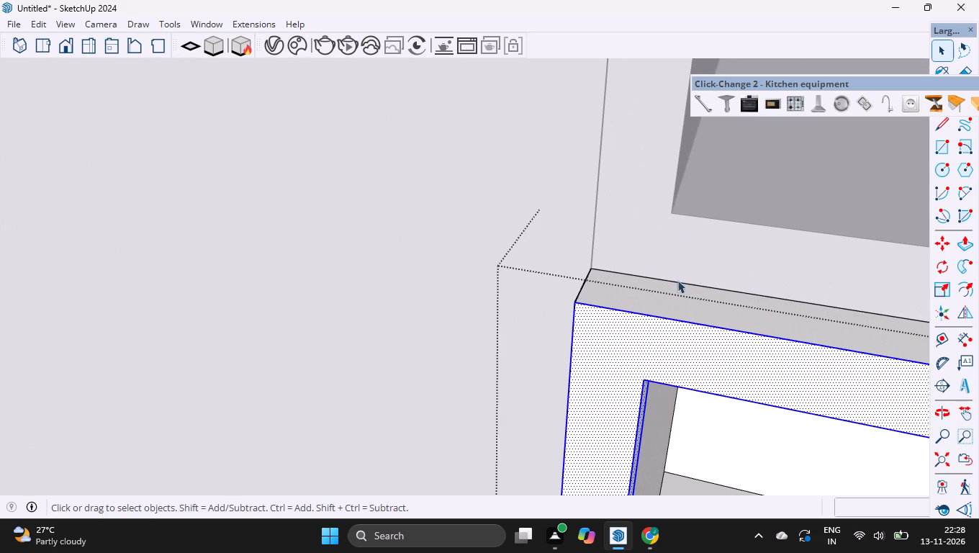
pyautogui.keyDown('ctrl'); pyautogui.doubleClick(642, 299); pyautogui.keyUp('ctrl')
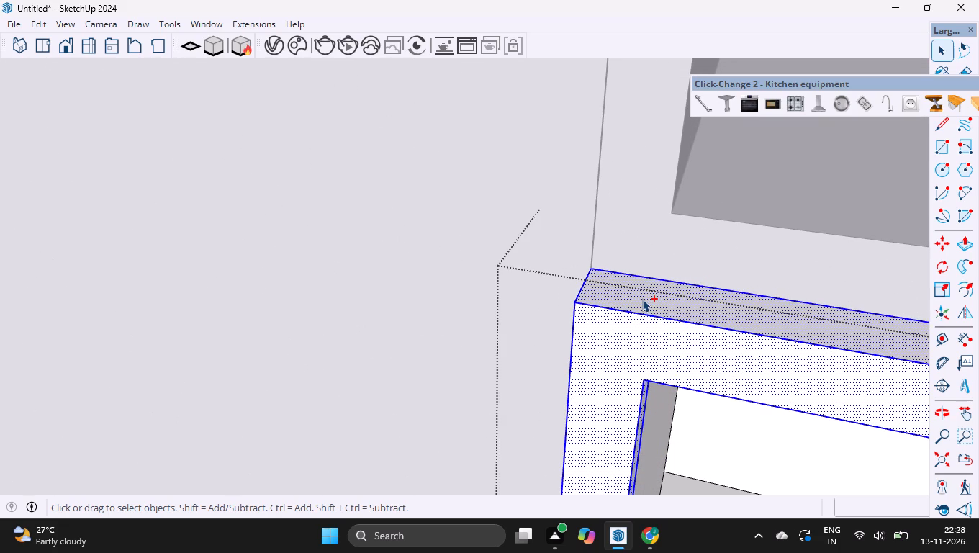
pyautogui.press('o')
pyautogui.moveTo(553, 337); pyautogui.dragTo(654, 339)
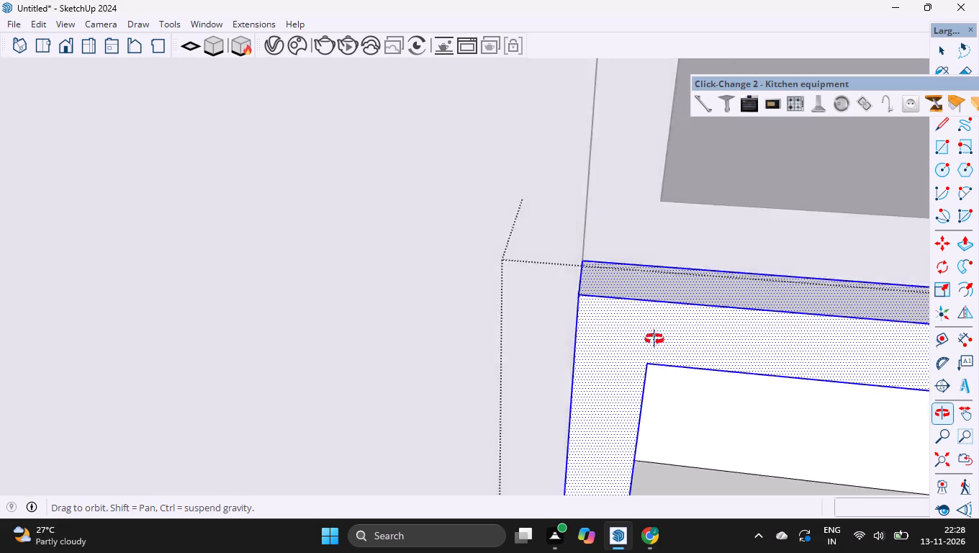
pyautogui.moveTo(654, 339); pyautogui.dragTo(770, 325)
pyautogui.keyDown('ctrl'); pyautogui.scroll(5, 606, 270); pyautogui.keyUp('ctrl')
pyautogui.scroll(-3, 606, 270)
pyautogui.press('space')
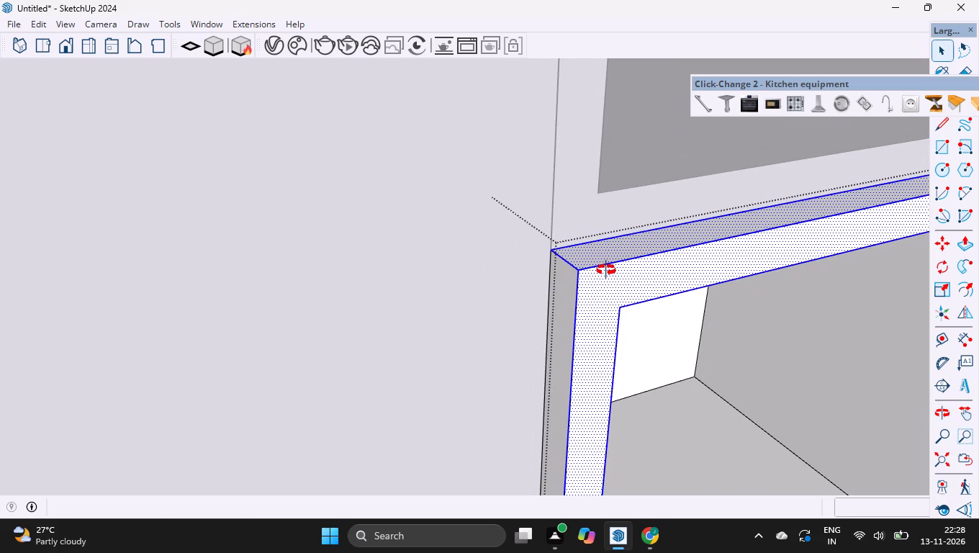
pyautogui.keyDown('ctrl'); pyautogui.doubleClick(569, 299); pyautogui.keyUp('ctrl')
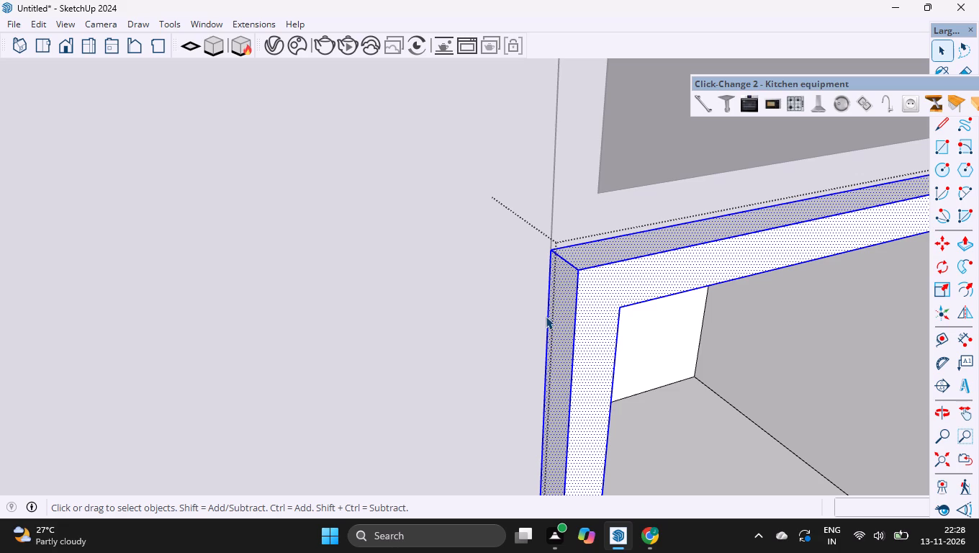
# Make a group from the selected faces and edges of the lower niche's projecting frame.
pyautogui.press('o')
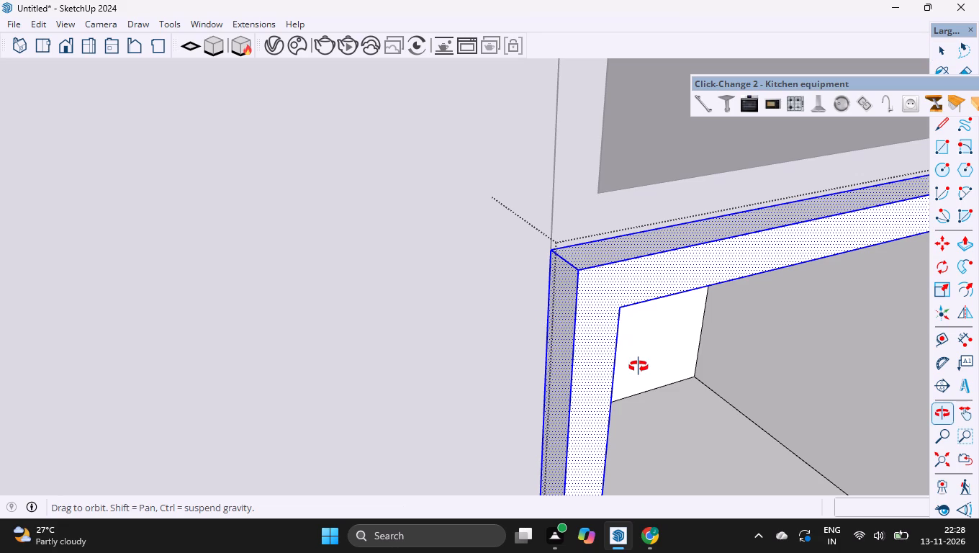
pyautogui.moveTo(639, 367); pyautogui.dragTo(423, 315)
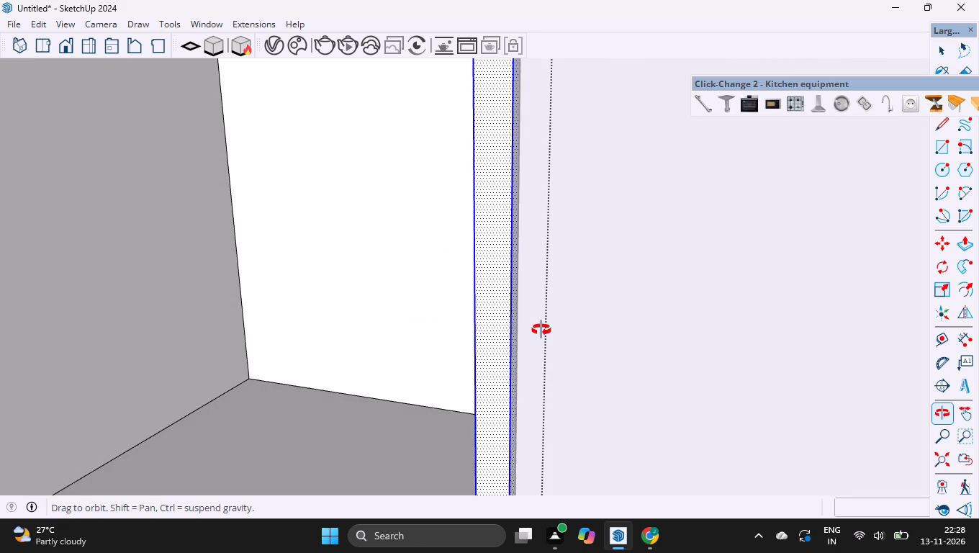
pyautogui.keyDown('ctrl'); pyautogui.scroll(-8, 541, 330); pyautogui.keyUp('ctrl')
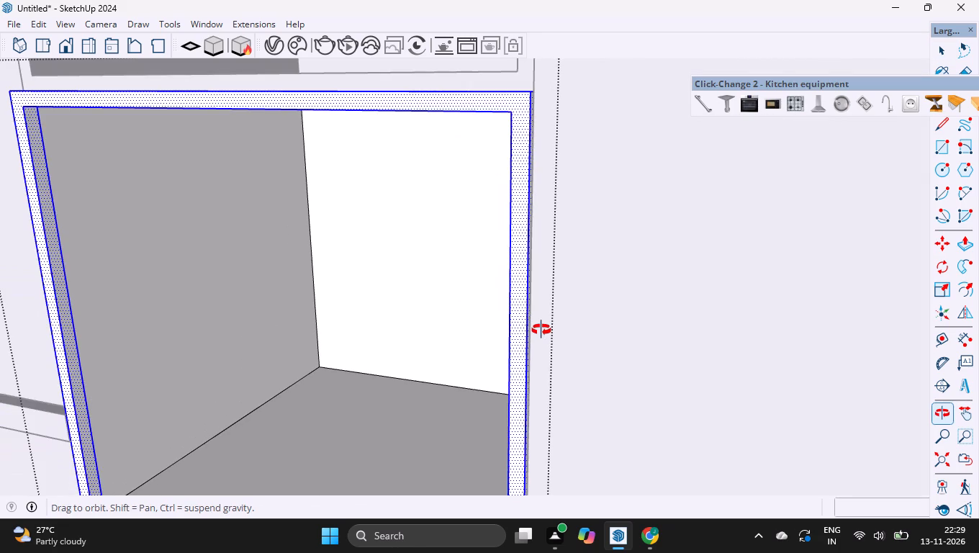
pyautogui.keyDown('ctrl'); pyautogui.scroll(-3, 541, 330); pyautogui.keyUp('ctrl')
pyautogui.moveTo(579, 275); pyautogui.dragTo(589, 187)
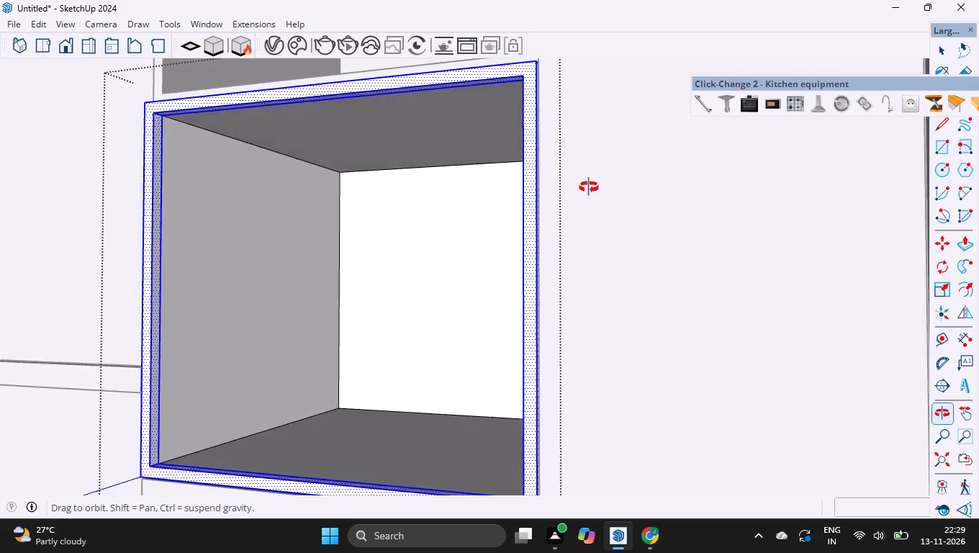
pyautogui.moveTo(589, 187); pyautogui.dragTo(634, 105)
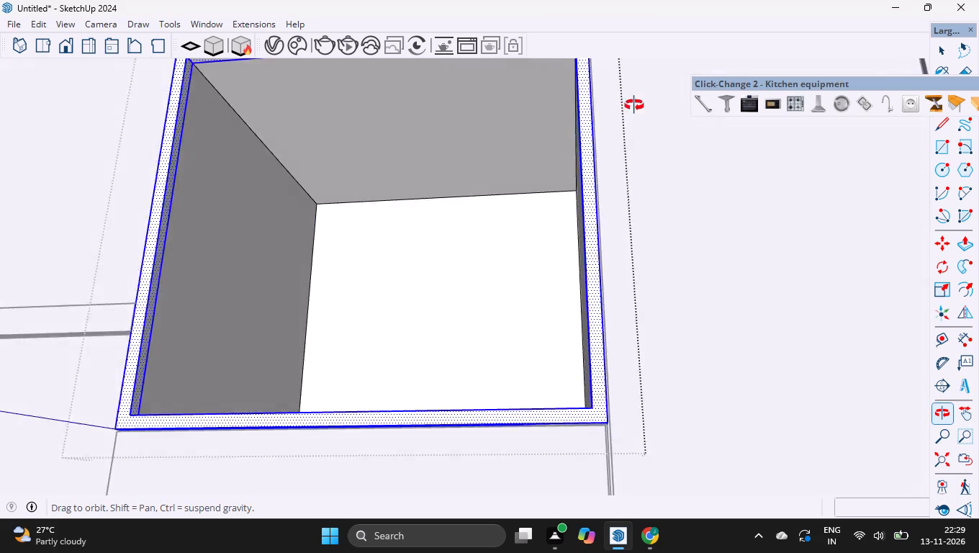
pyautogui.moveTo(634, 105); pyautogui.dragTo(650, 230)
pyautogui.press('space')
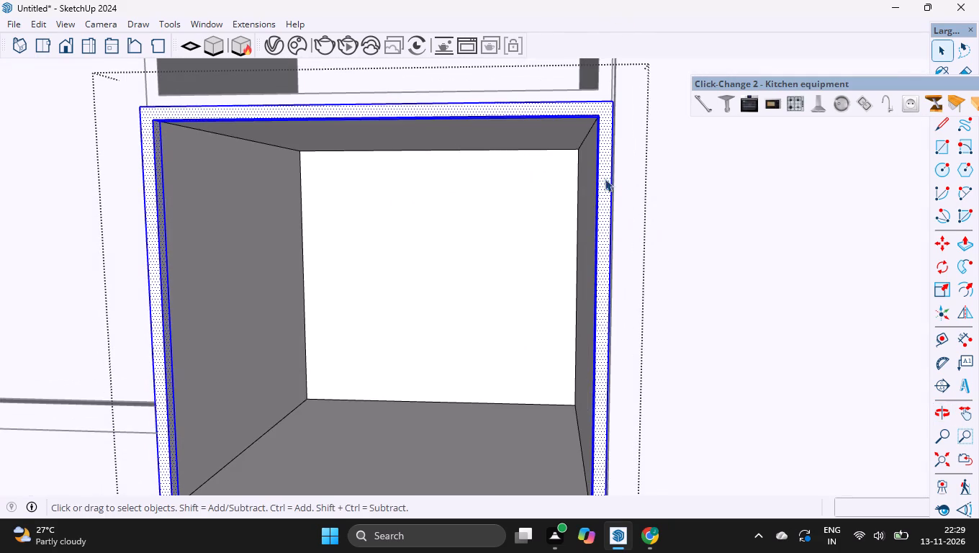
pyautogui.rightClick(600, 112)
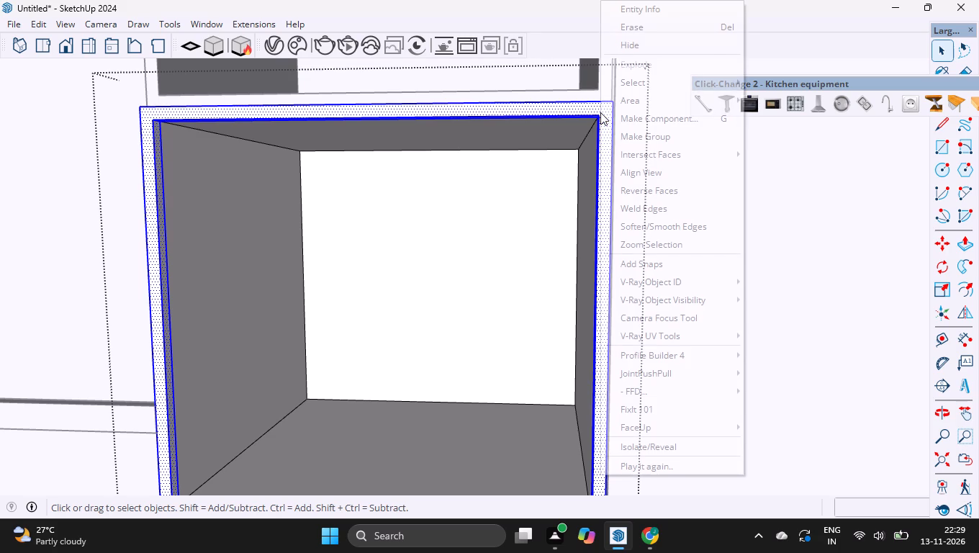
pyautogui.click(621, 136)
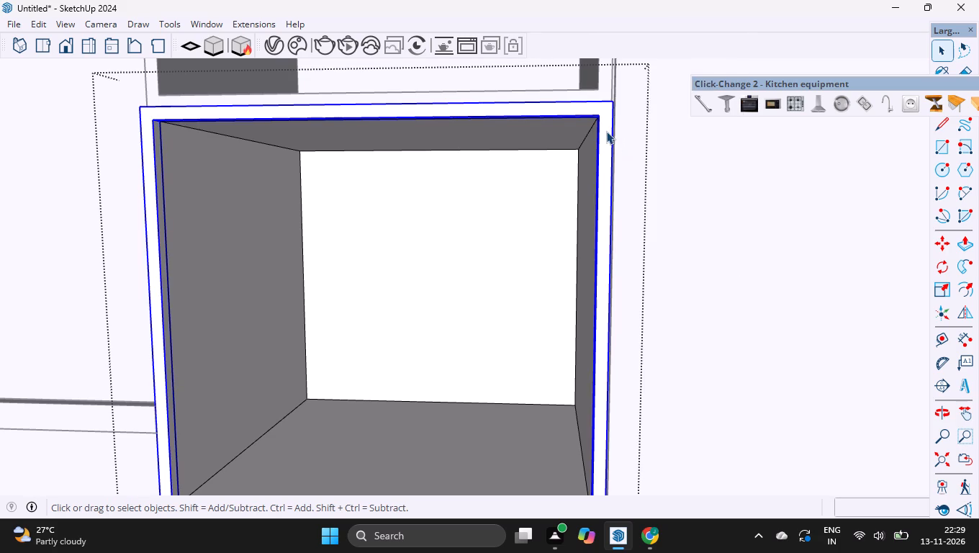
# Hide the lower niche's frame group to expose the cabinet face behind it.
pyautogui.click(606, 131)
pyautogui.rightClick(606, 131)
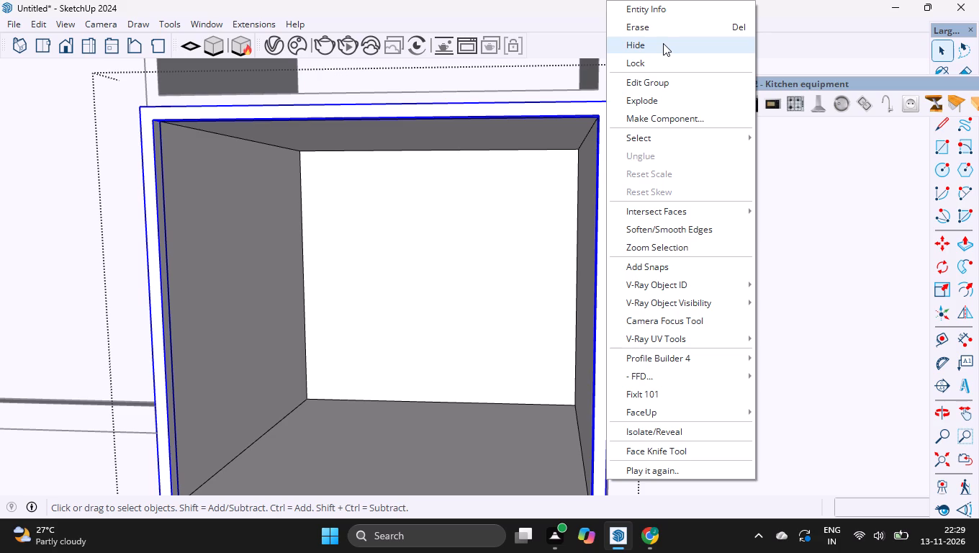
pyautogui.click(663, 43)
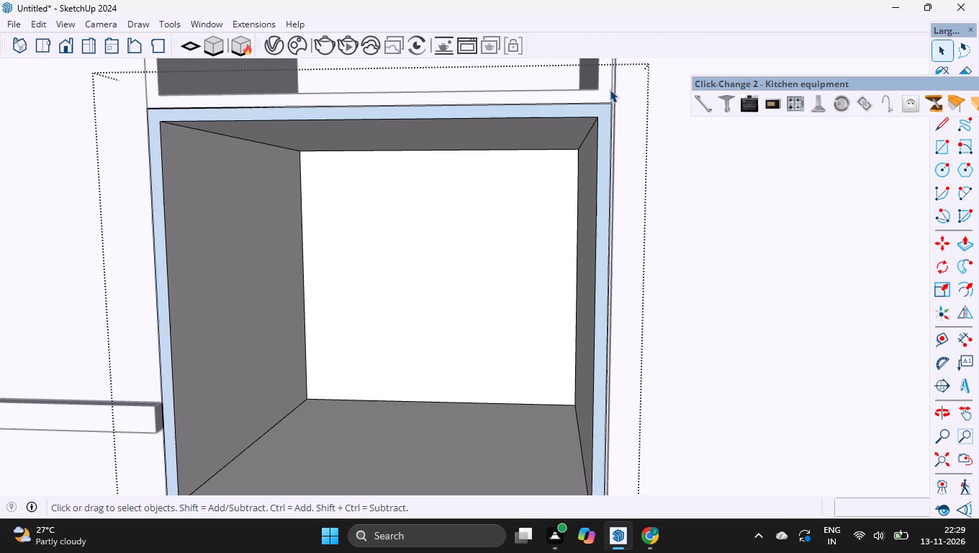
# Reverse the blue back-facing border face around the lower niche's opening.
pyautogui.keyDown('ctrl'); pyautogui.scroll(5, 610, 89); pyautogui.keyUp('ctrl')
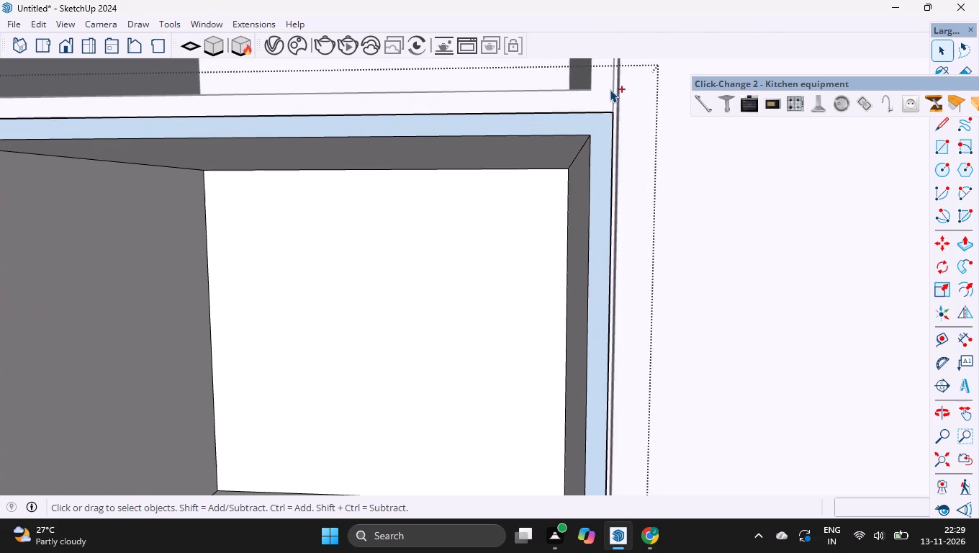
pyautogui.keyDown('ctrl'); pyautogui.scroll(1, 610, 89); pyautogui.keyUp('ctrl')
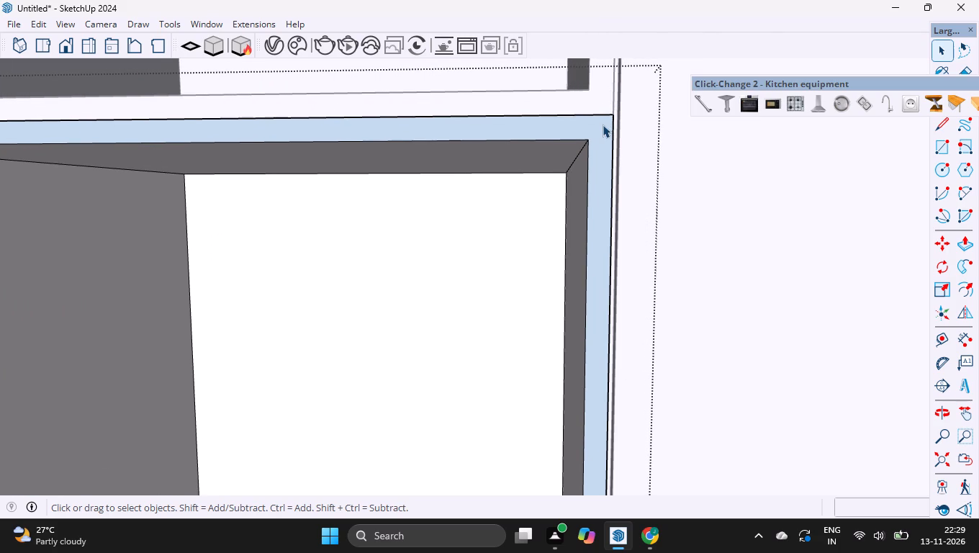
pyautogui.click(603, 125)
pyautogui.rightClick(603, 125)
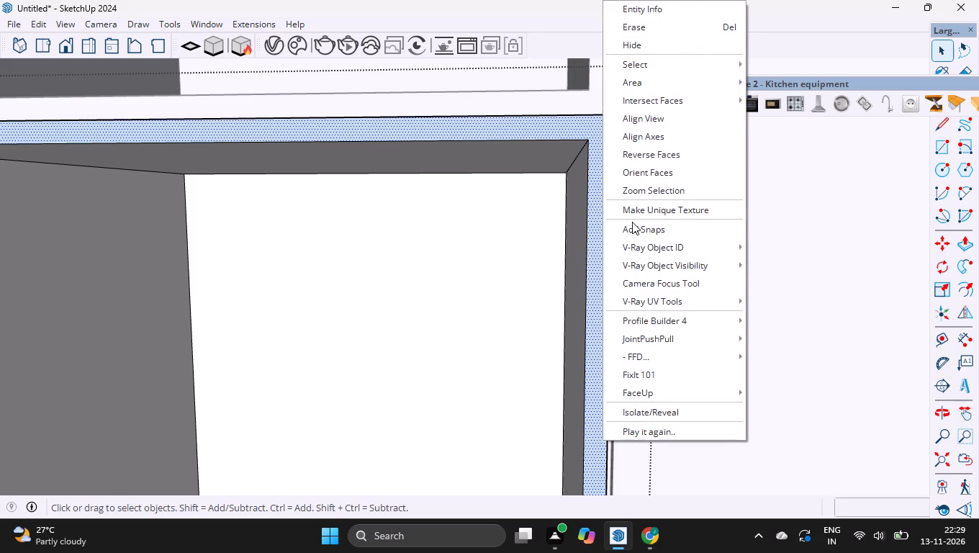
pyautogui.click(650, 160)
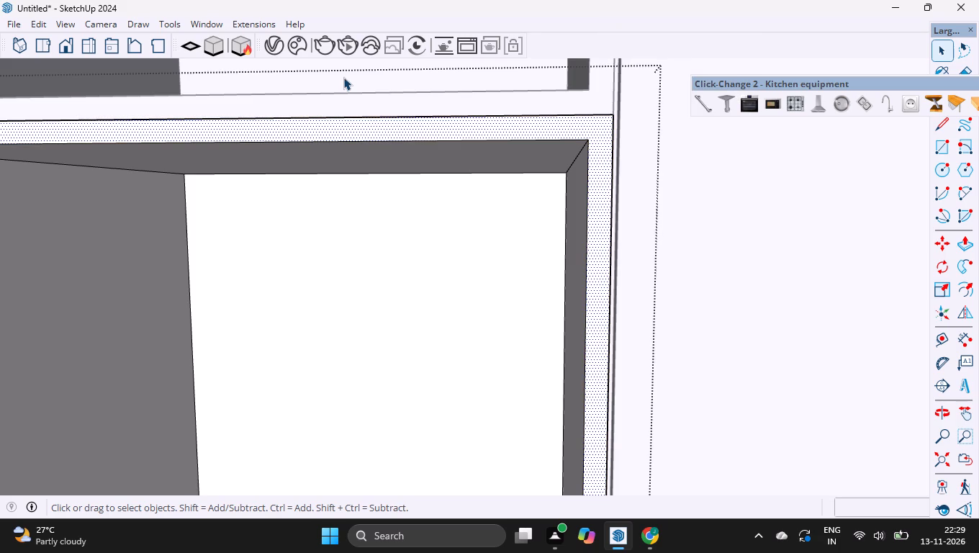
# Unhide all hidden objects to bring back the lower niche's frame group.
pyautogui.click(34, 29)
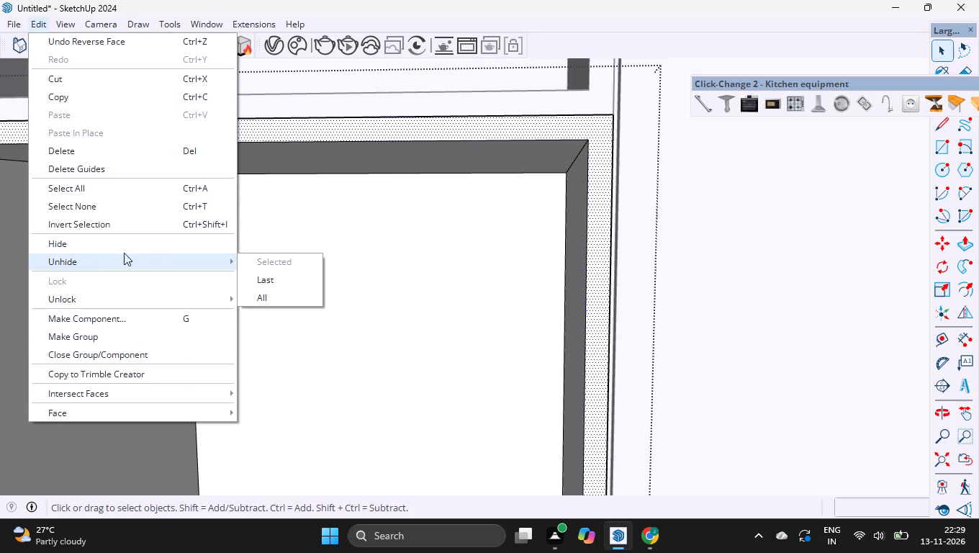
pyautogui.click(258, 298)
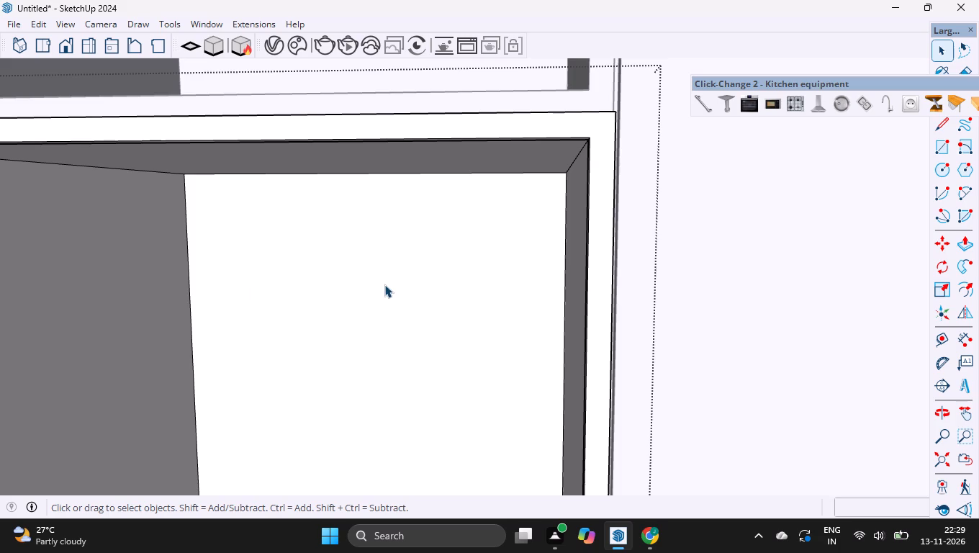
pyautogui.keyDown('ctrl'); pyautogui.scroll(-8, 384, 284); pyautogui.keyUp('ctrl')
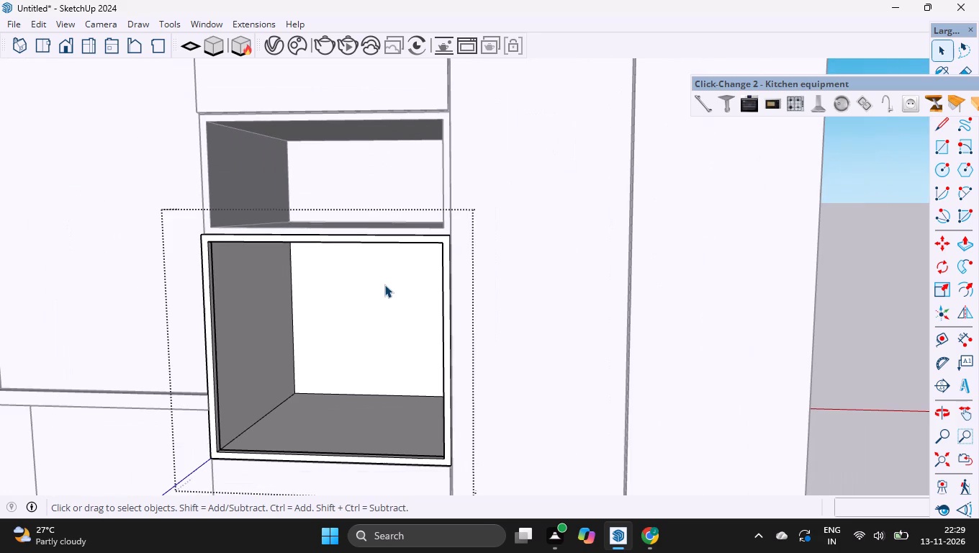
# Cut the lower niche's frame group out of the cabinet group and paste it in place outside that group.
pyautogui.keyDown('ctrl'); pyautogui.scroll(-2, 386, 259); pyautogui.keyUp('ctrl')
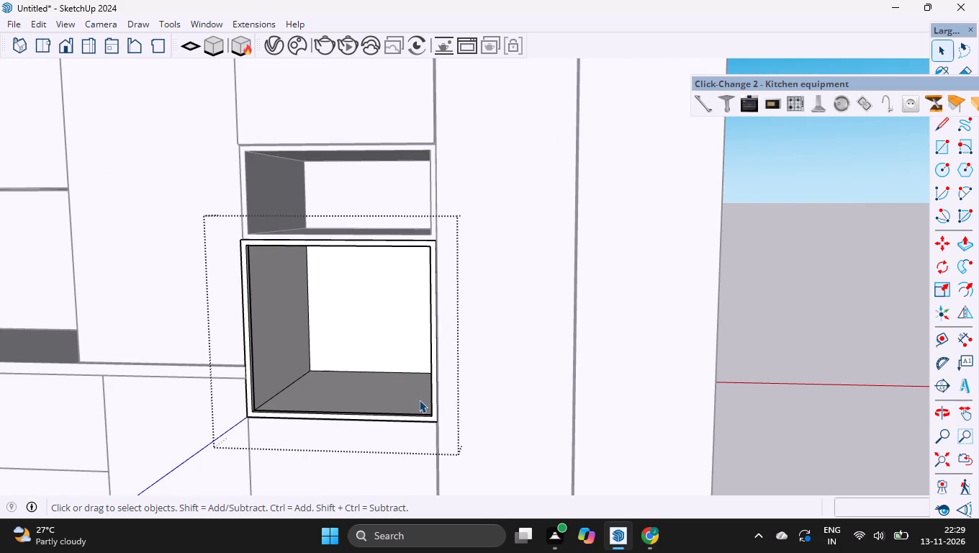
pyautogui.hscroll(-1, 419, 400)
pyautogui.hscroll(1, 419, 400)
pyautogui.hscroll(-1, 419, 400)
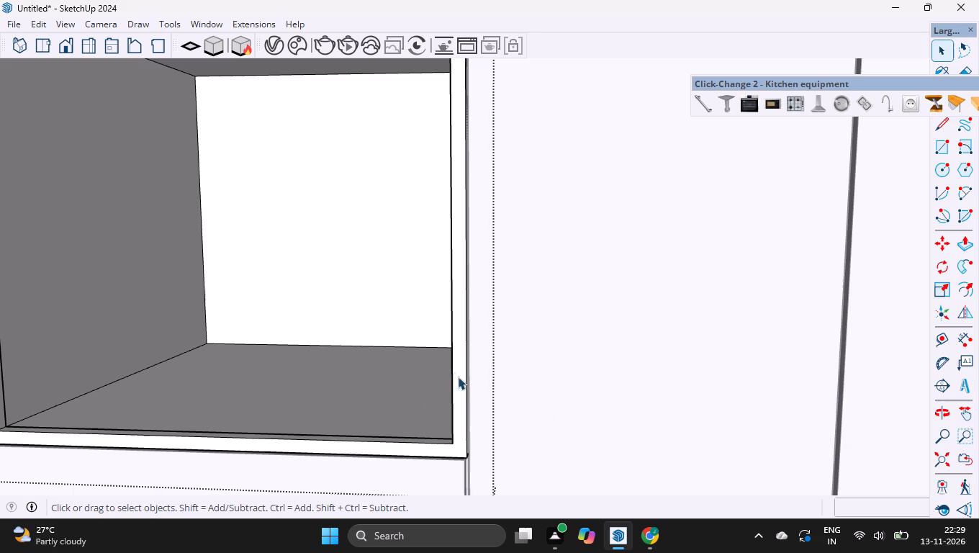
pyautogui.click(459, 379)
pyautogui.hotkey('ctrl', 'x')
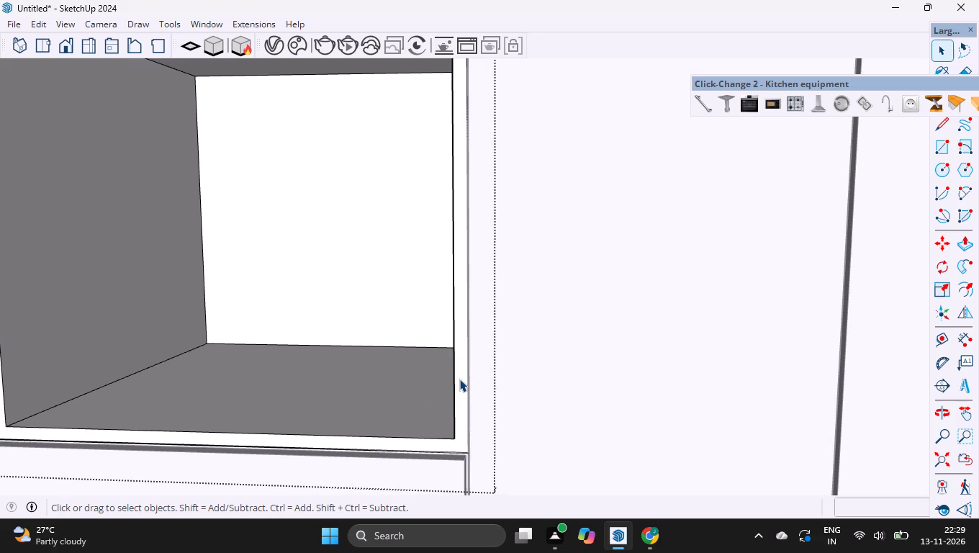
pyautogui.keyDown('ctrl'); pyautogui.scroll(-3, 459, 379); pyautogui.keyUp('ctrl')
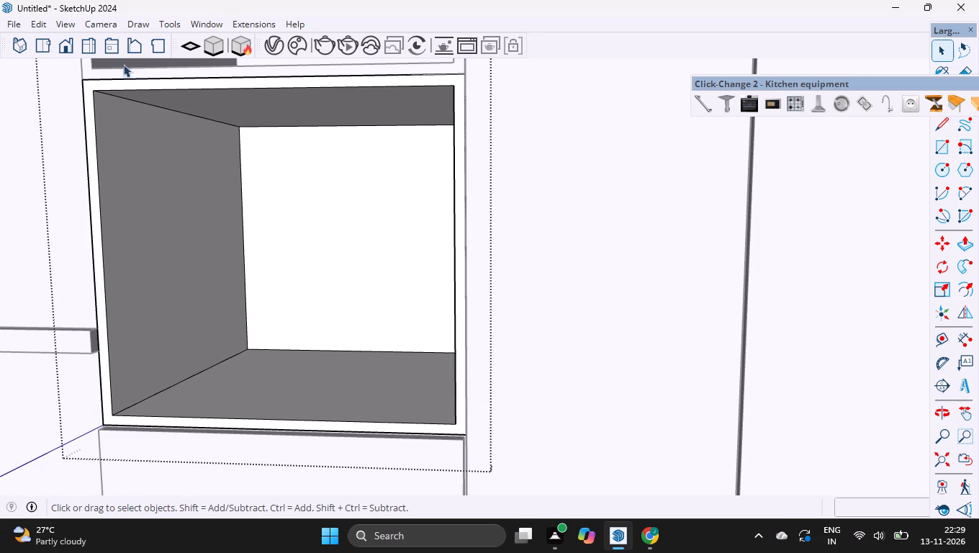
pyautogui.click(484, 217)
pyautogui.click(576, 240)
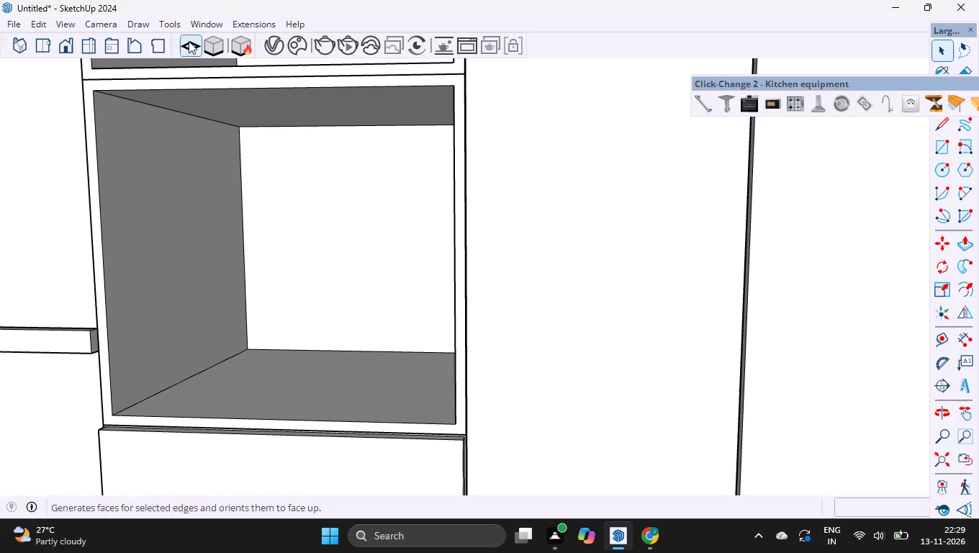
pyautogui.click(48, 25)
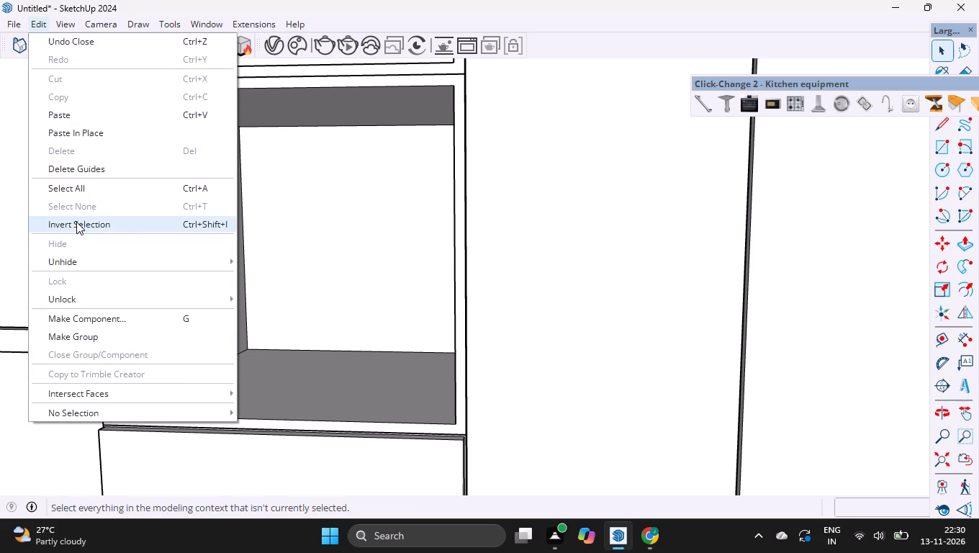
pyautogui.click(92, 133)
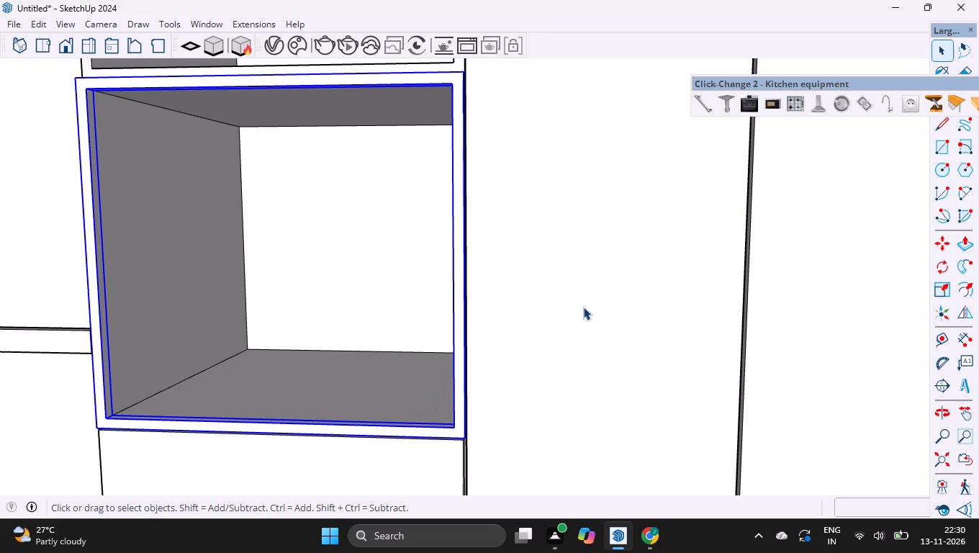
# Draw a vertical rectangle about 2' 3/16" by 1' 10 3/16" across the lower niche's opening, locked perpendicular to the red axis.
pyautogui.click(564, 282)
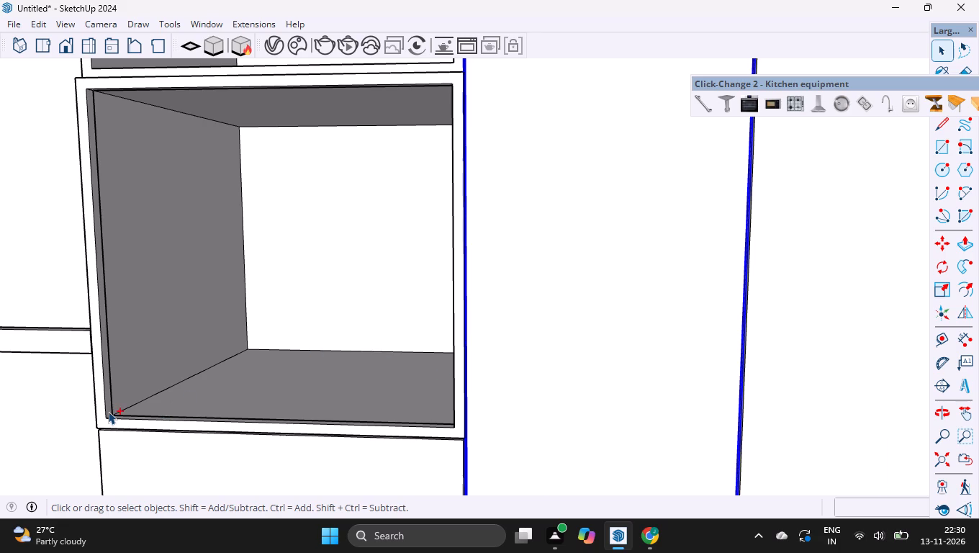
pyautogui.keyDown('ctrl'); pyautogui.scroll(18, 108, 411); pyautogui.keyUp('ctrl')
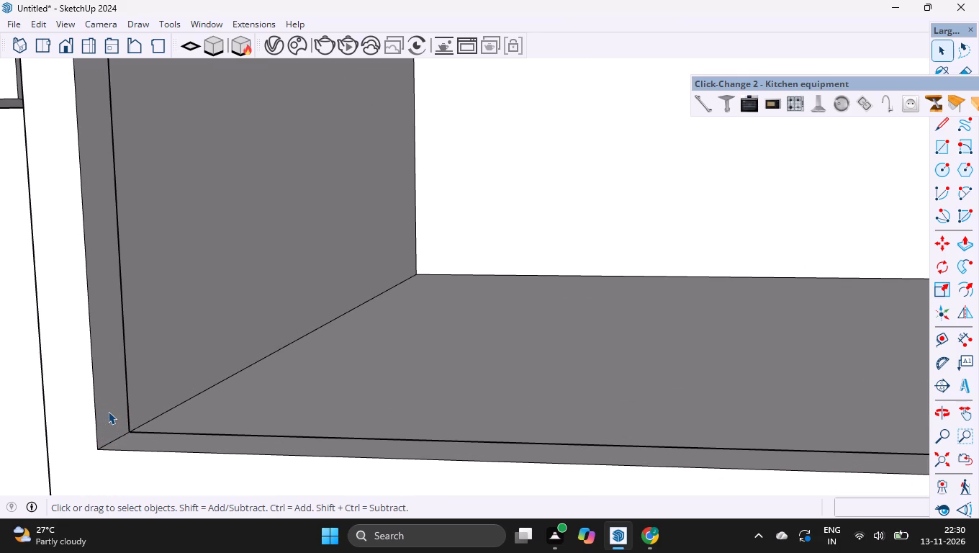
pyautogui.press('r')
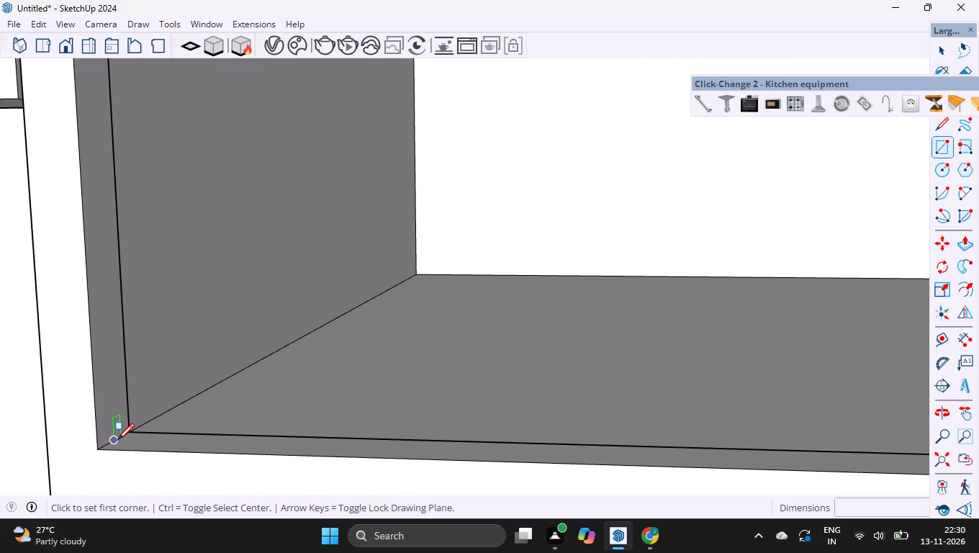
pyautogui.click(117, 440)
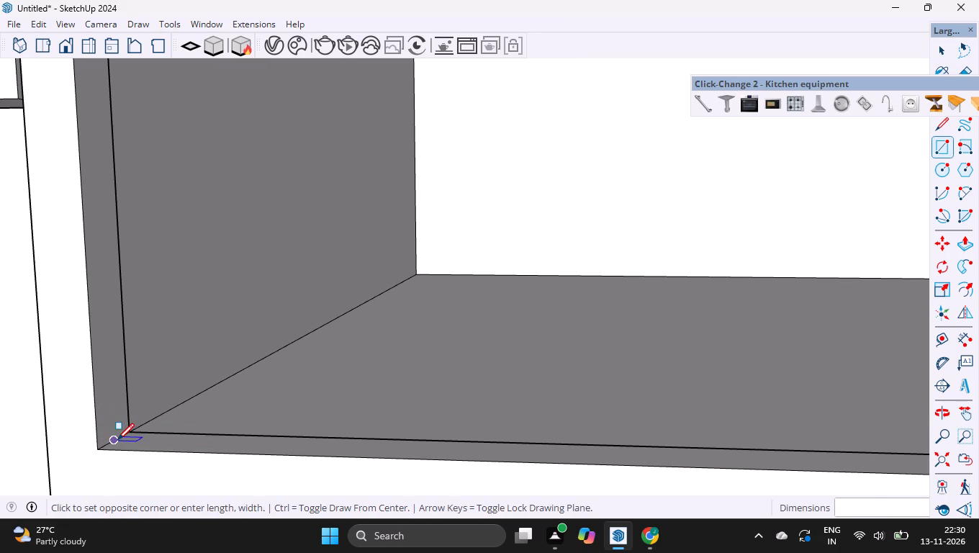
pyautogui.keyDown('ctrl'); pyautogui.scroll(-10, 185, 385); pyautogui.keyUp('ctrl')
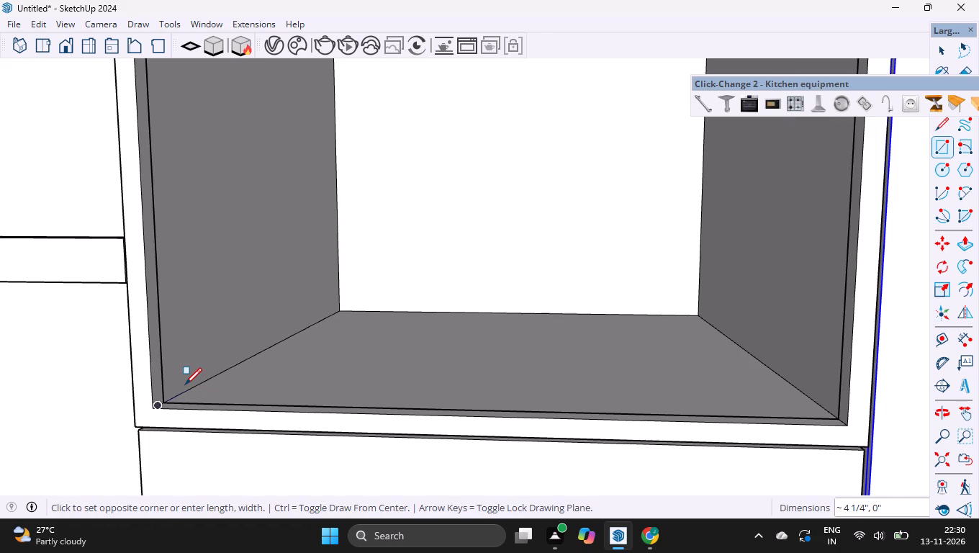
pyautogui.keyDown('ctrl'); pyautogui.scroll(-6, 185, 385); pyautogui.keyUp('ctrl')
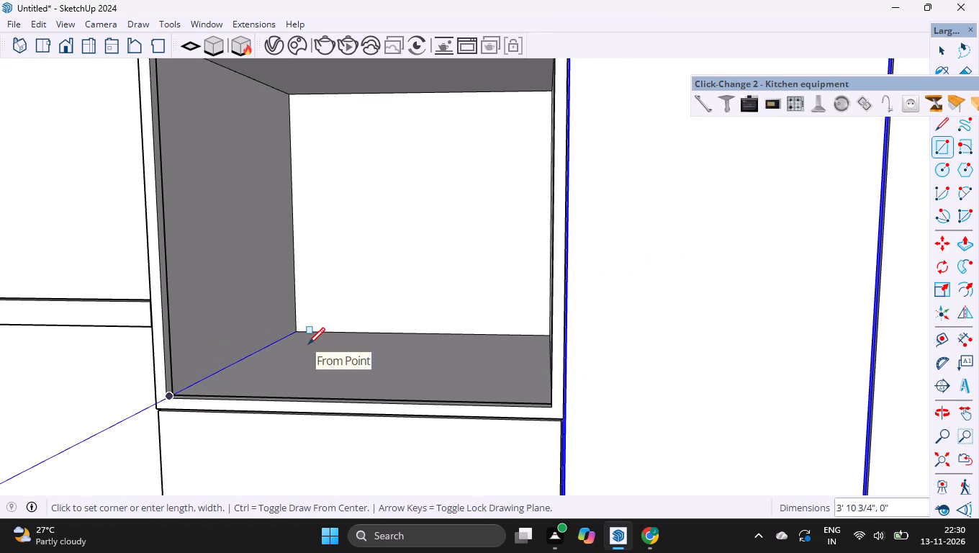
pyautogui.keyDown('ctrl'); pyautogui.scroll(-4, 308, 344); pyautogui.keyUp('ctrl')
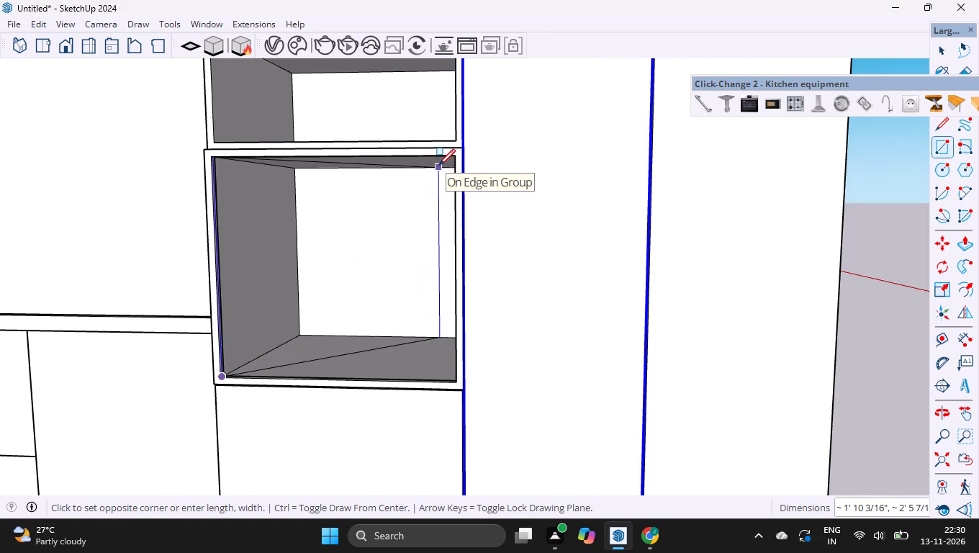
pyautogui.press('Left')
pyautogui.press('Right')
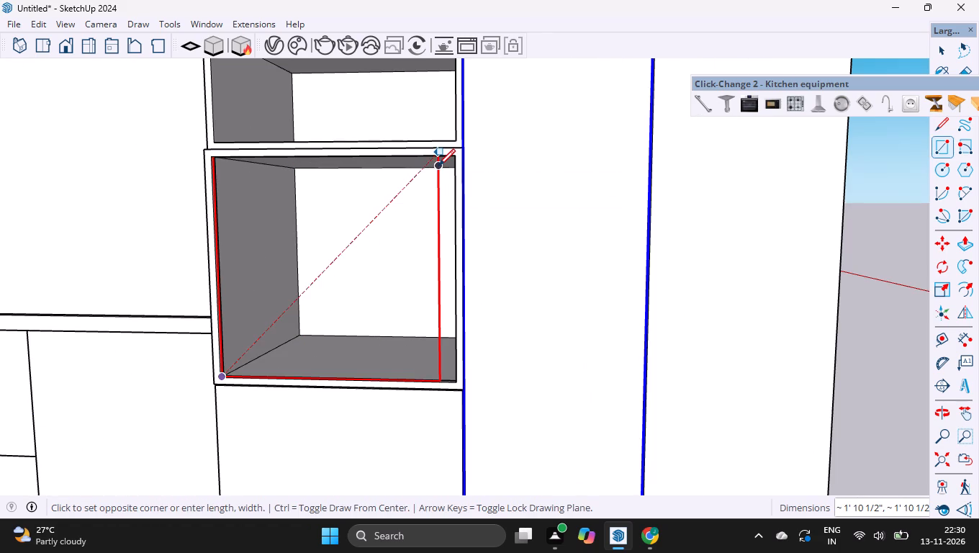
pyautogui.click(456, 157)
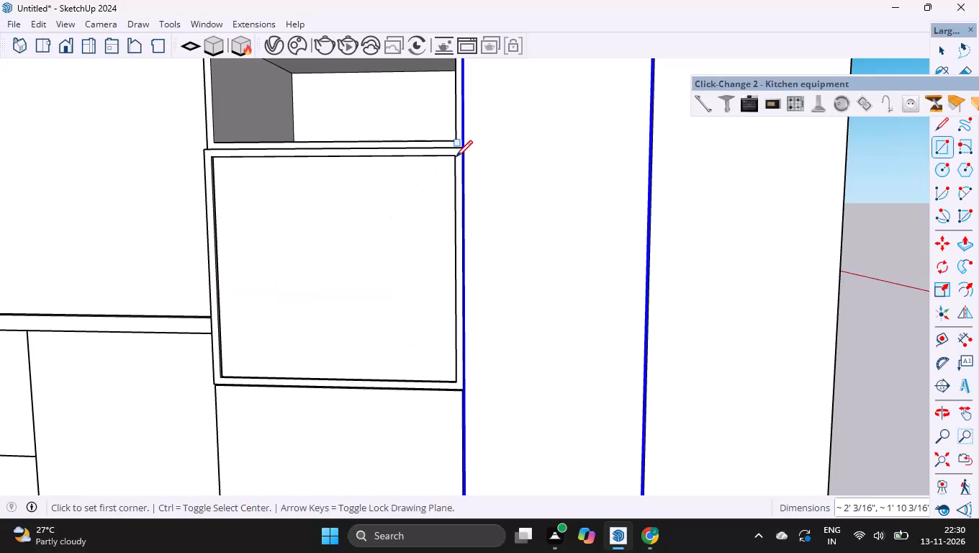
# Push/pull the rectangle in the lower niche's opening by 5 mm.
pyautogui.press('p')
pyautogui.click(440, 188)
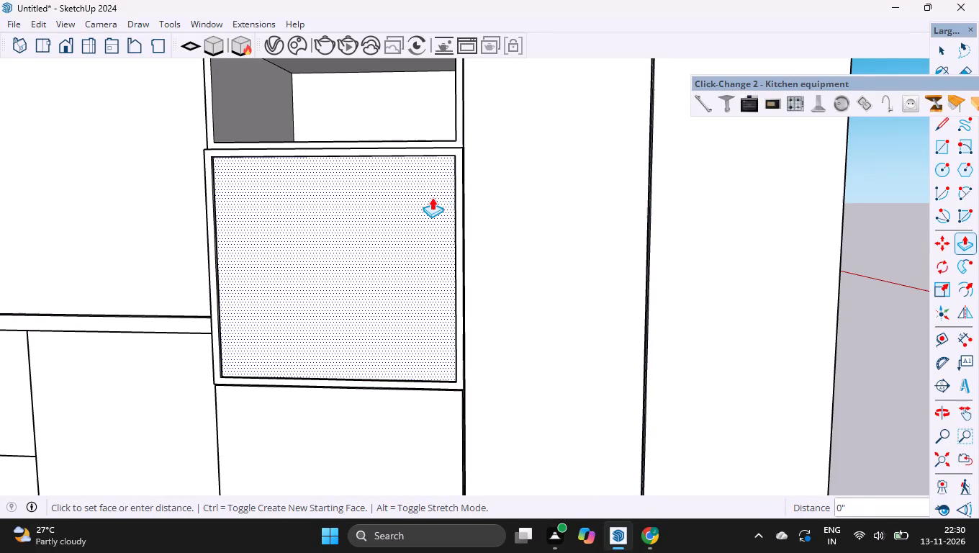
pyautogui.write('5mm')
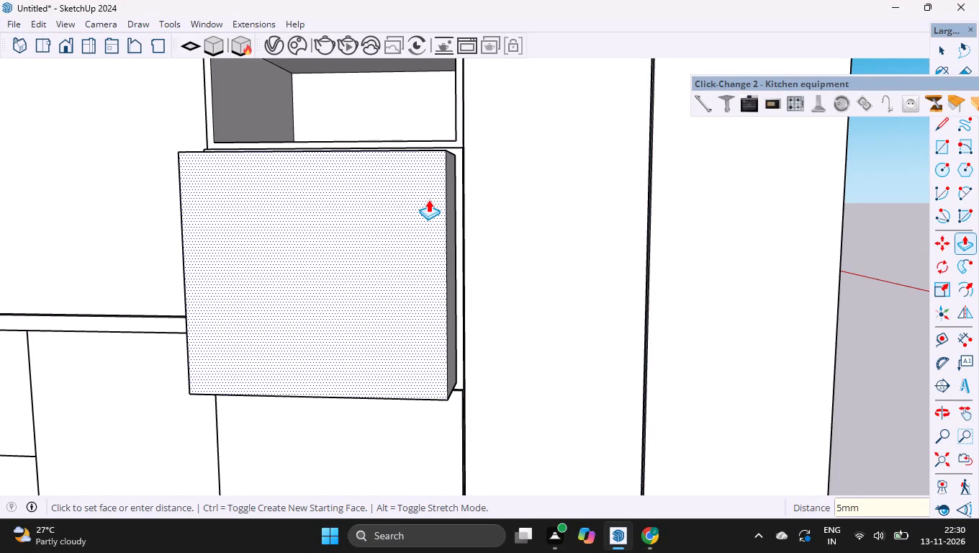
pyautogui.press('Return')
# Make a group from the new panel geometry in the lower niche's opening.
pyautogui.press('space')
pyautogui.tripleClick(344, 243)
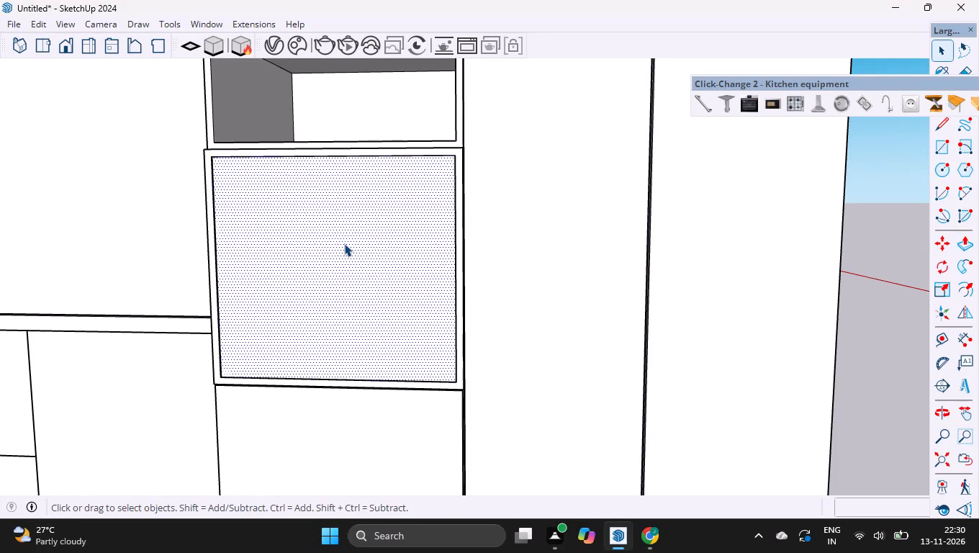
pyautogui.doubleClick(344, 243)
pyautogui.rightClick(344, 243)
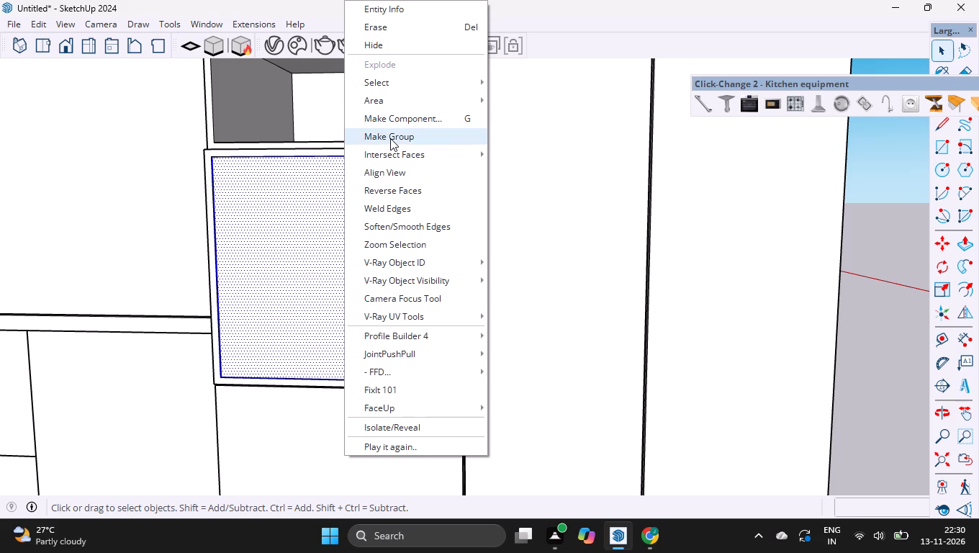
pyautogui.click(390, 139)
# Move the panel group 2.5 mm into the lower niche along the red axis.
pyautogui.press('m')
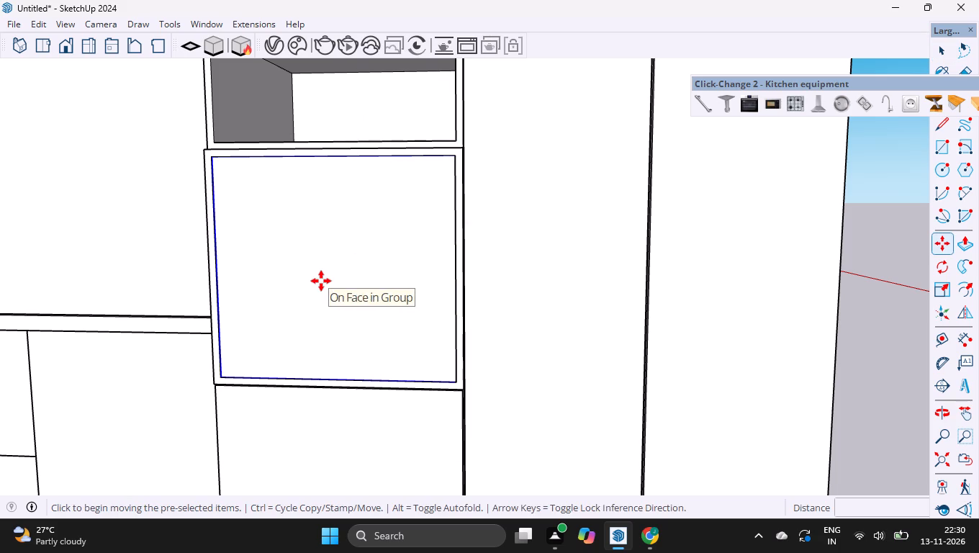
pyautogui.click(310, 314)
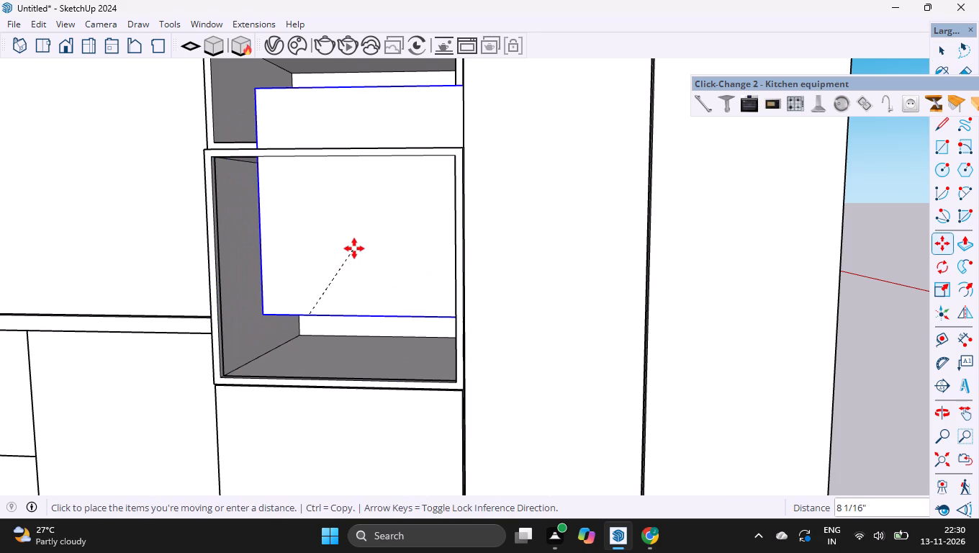
pyautogui.press('Right')
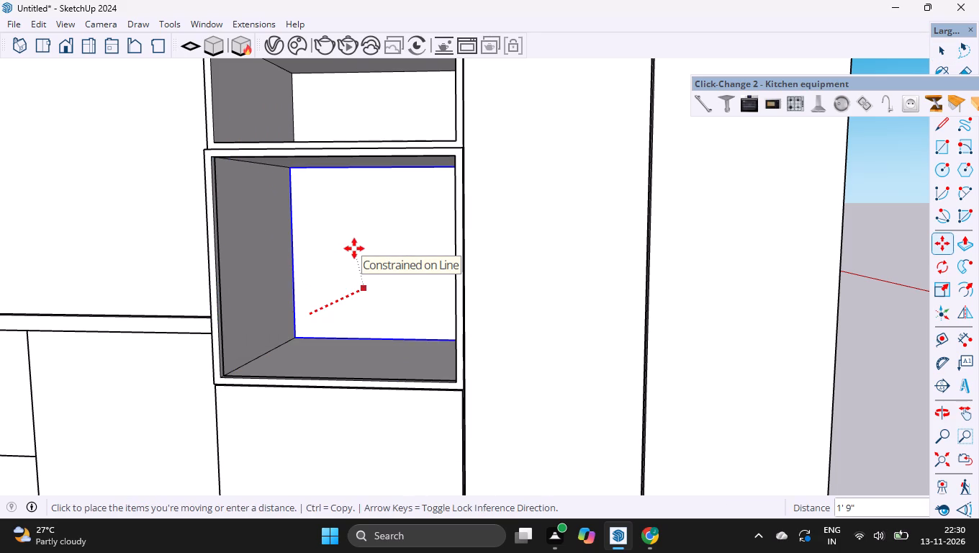
pyautogui.write('2.5mm')
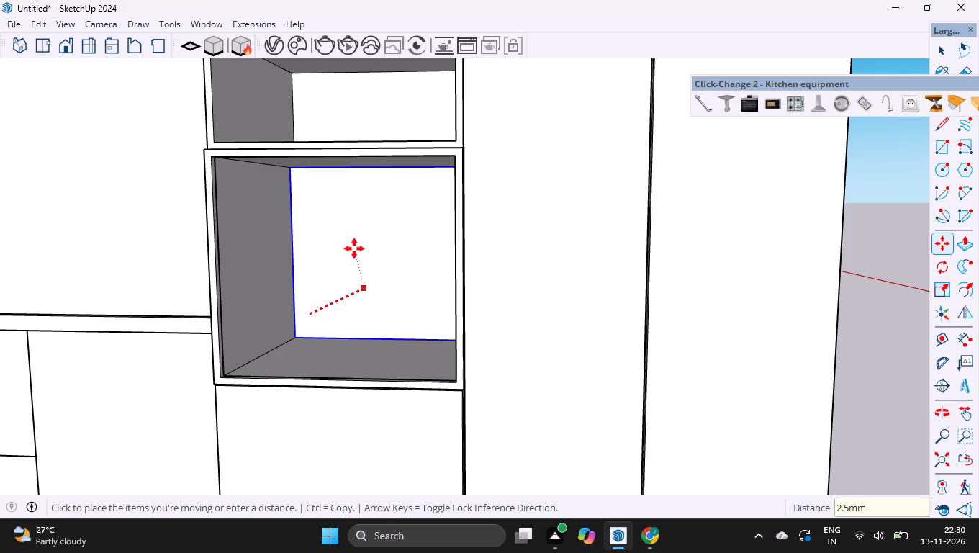
pyautogui.press('Return')
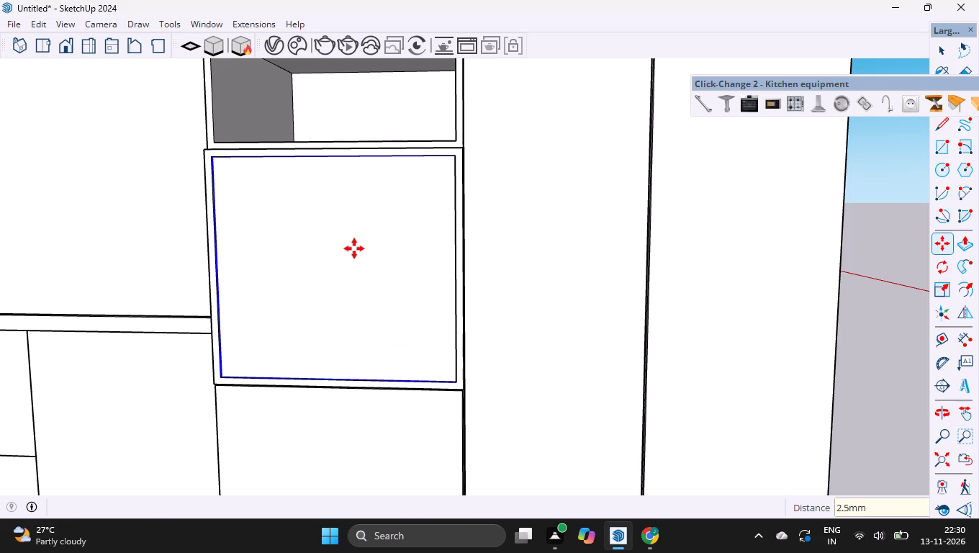
pyautogui.press('space')
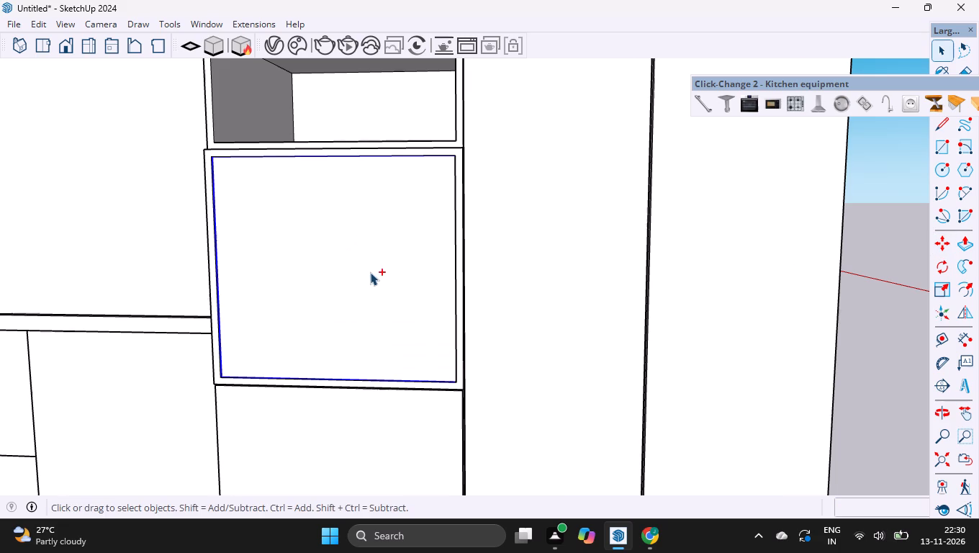
pyautogui.keyDown('ctrl'); pyautogui.scroll(-2, 370, 272); pyautogui.keyUp('ctrl')
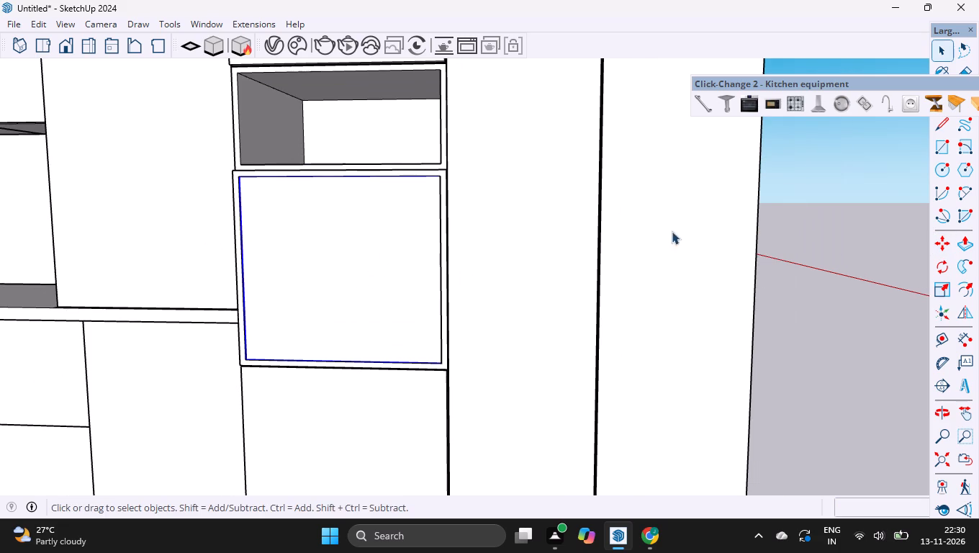
pyautogui.click(847, 243)
pyautogui.keyDown('ctrl'); pyautogui.scroll(-2, 569, 343); pyautogui.keyUp('ctrl')
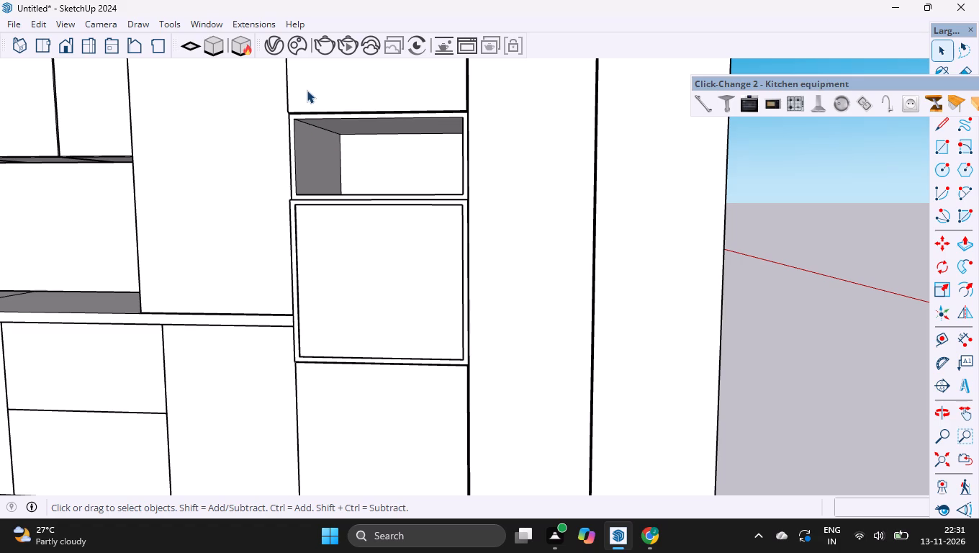
# Hide the lower niche's frame group to expose the panel and cabinet face behind it.
pyautogui.keyDown('ctrl'); pyautogui.scroll(6, 307, 90); pyautogui.keyUp('ctrl')
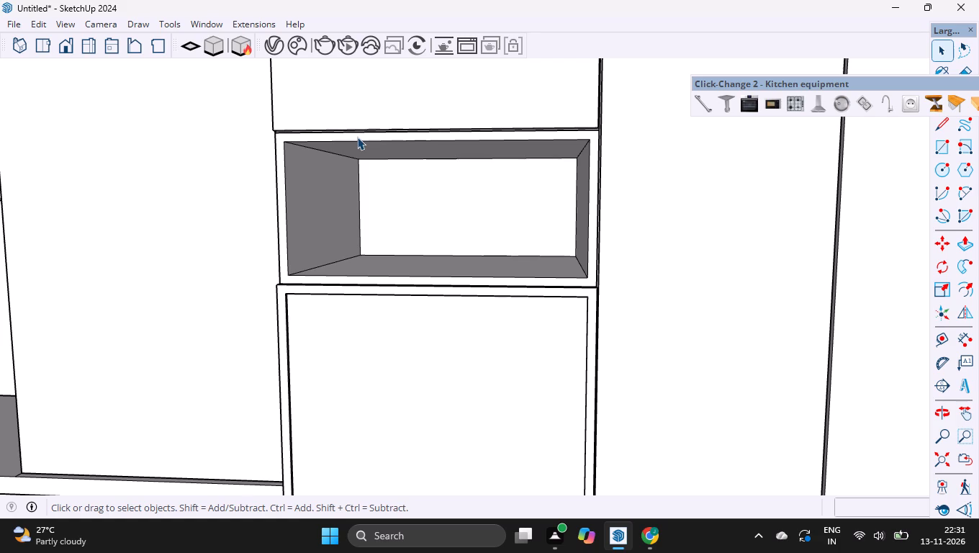
pyautogui.keyDown('ctrl'); pyautogui.scroll(-1, 380, 176); pyautogui.keyUp('ctrl')
pyautogui.scroll(-1, 495, 241)
pyautogui.keyDown('ctrl'); pyautogui.scroll(6, 488, 221); pyautogui.keyUp('ctrl')
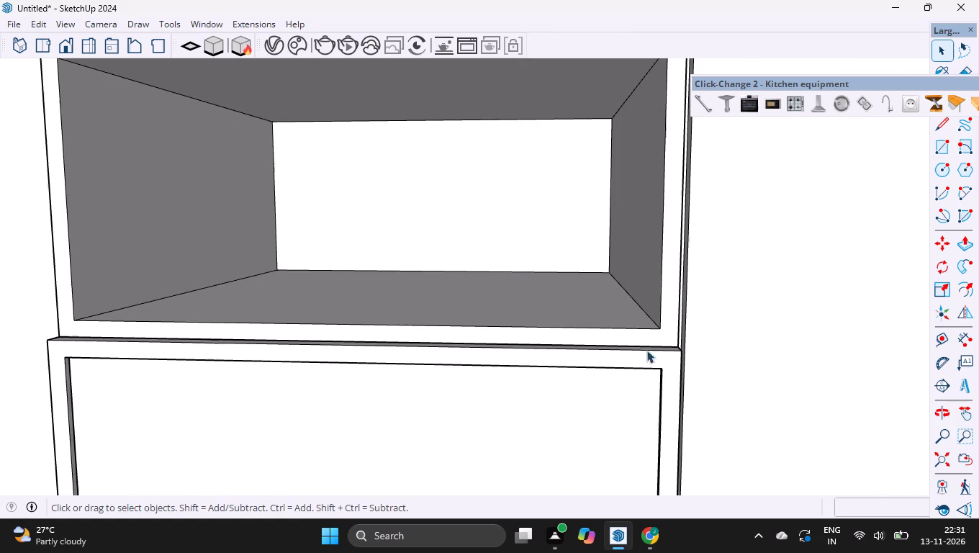
pyautogui.click(660, 354)
pyautogui.rightClick(660, 354)
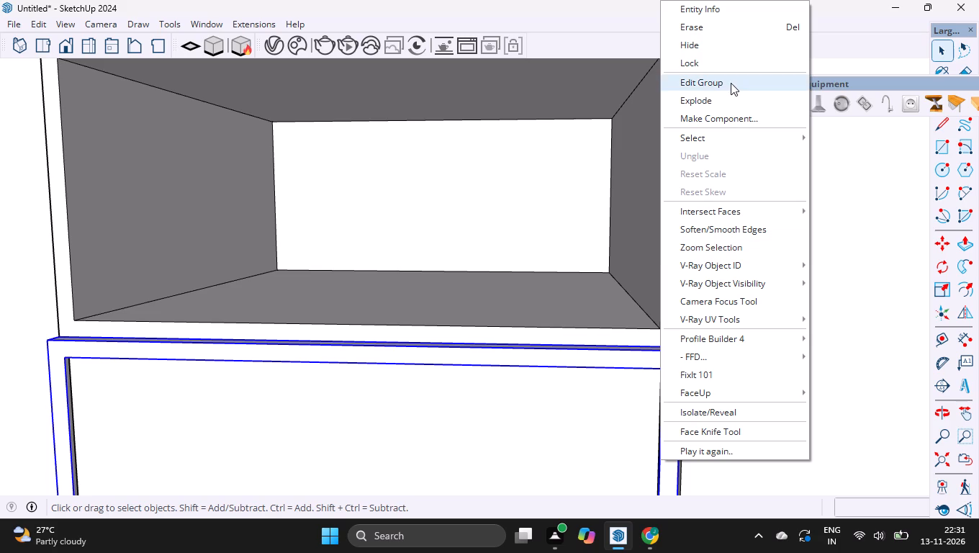
pyautogui.click(723, 47)
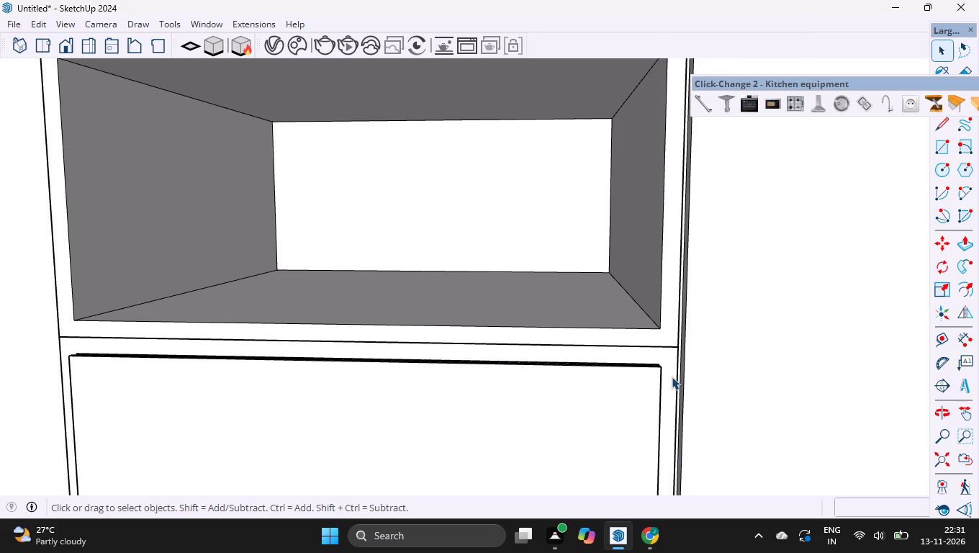
pyautogui.press('o')
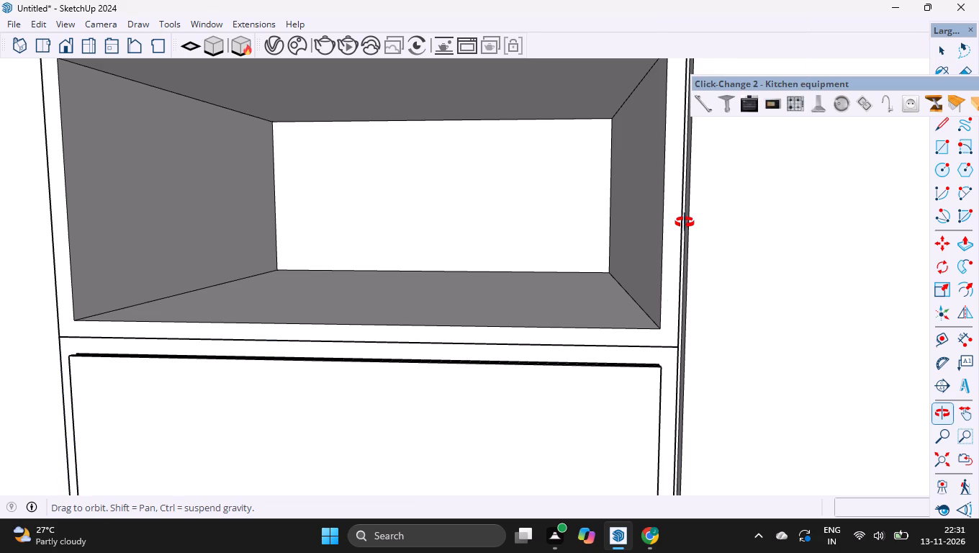
pyautogui.moveTo(634, 309); pyautogui.dragTo(651, 149)
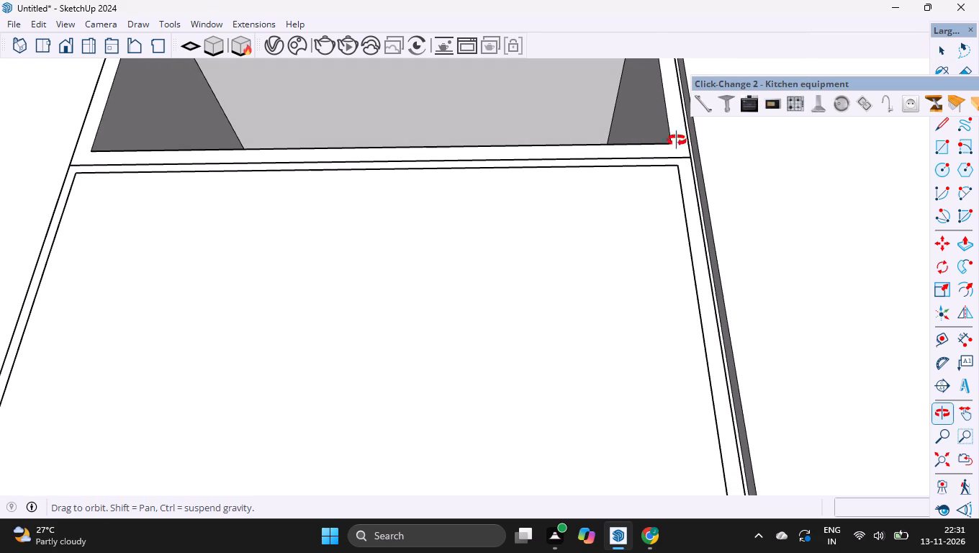
# Open the upper niche's group for editing and push/pull its front frame face by 18 mm.
pyautogui.keyDown('ctrl'); pyautogui.scroll(4, 623, 165); pyautogui.keyUp('ctrl')
pyautogui.moveTo(675, 171); pyautogui.dragTo(559, 280)
pyautogui.moveTo(682, 379); pyautogui.dragTo(662, 457)
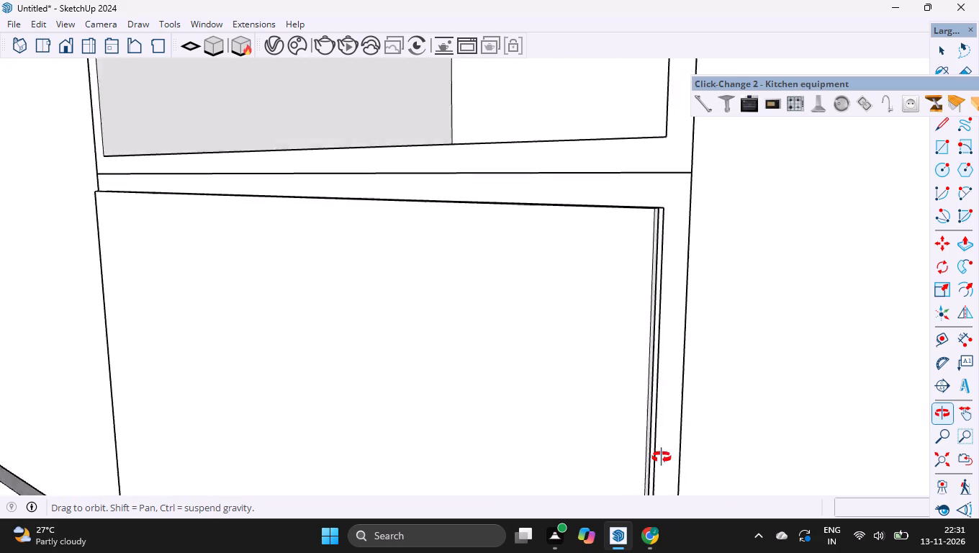
pyautogui.moveTo(662, 457); pyautogui.dragTo(670, 462)
pyautogui.moveTo(690, 338); pyautogui.dragTo(561, 368)
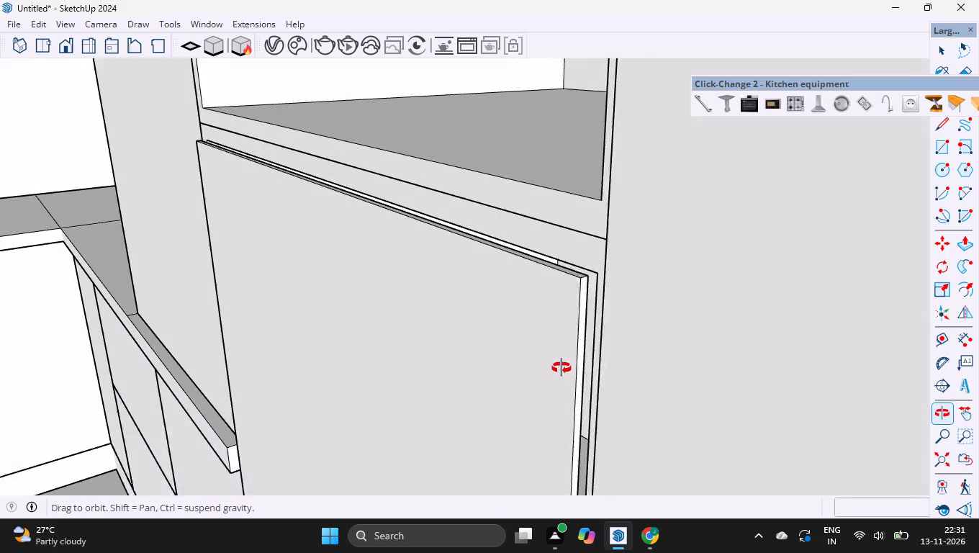
pyautogui.moveTo(561, 368); pyautogui.dragTo(579, 363)
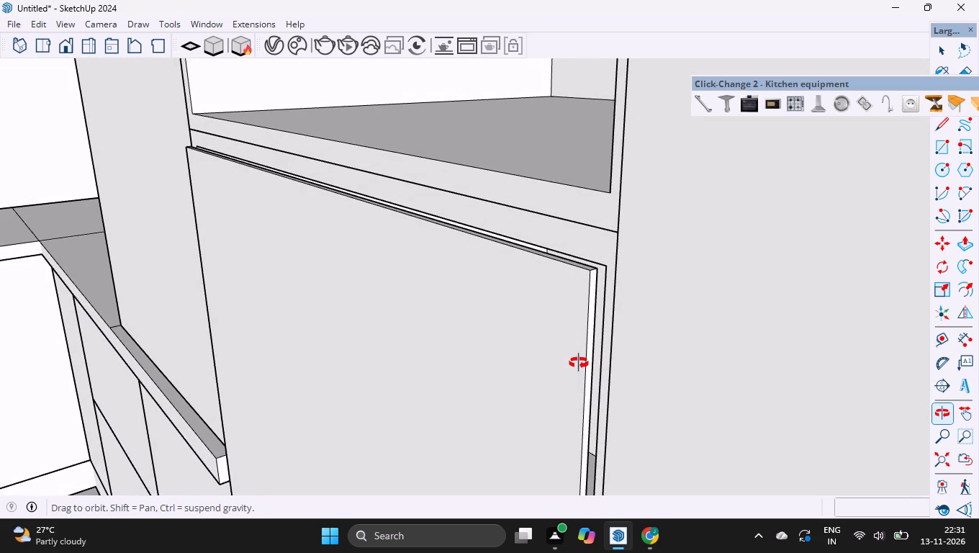
pyautogui.press('space')
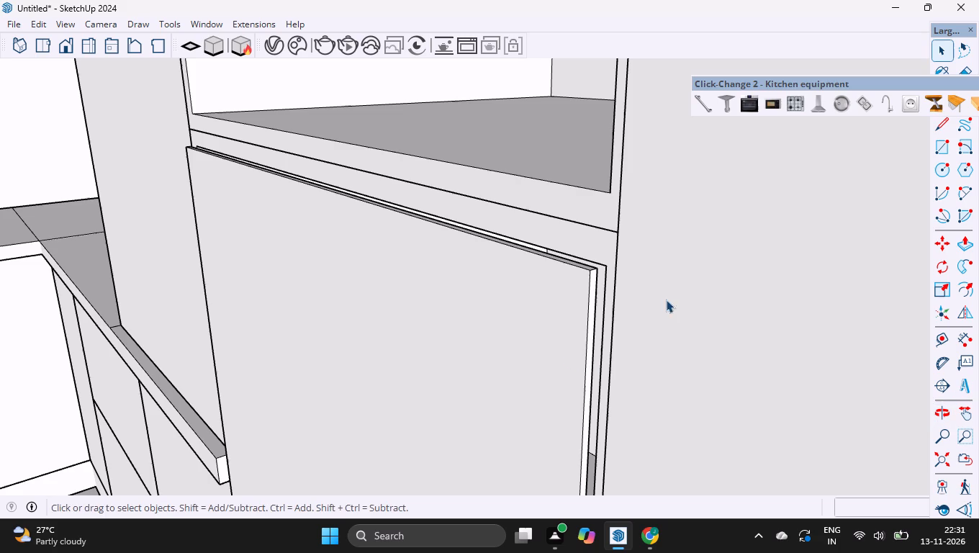
pyautogui.doubleClick(605, 207)
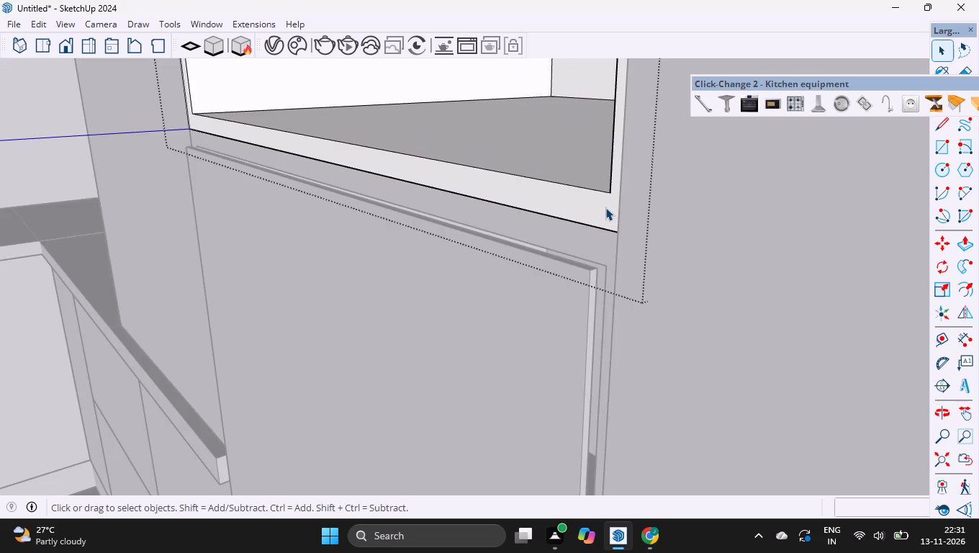
pyautogui.press('p')
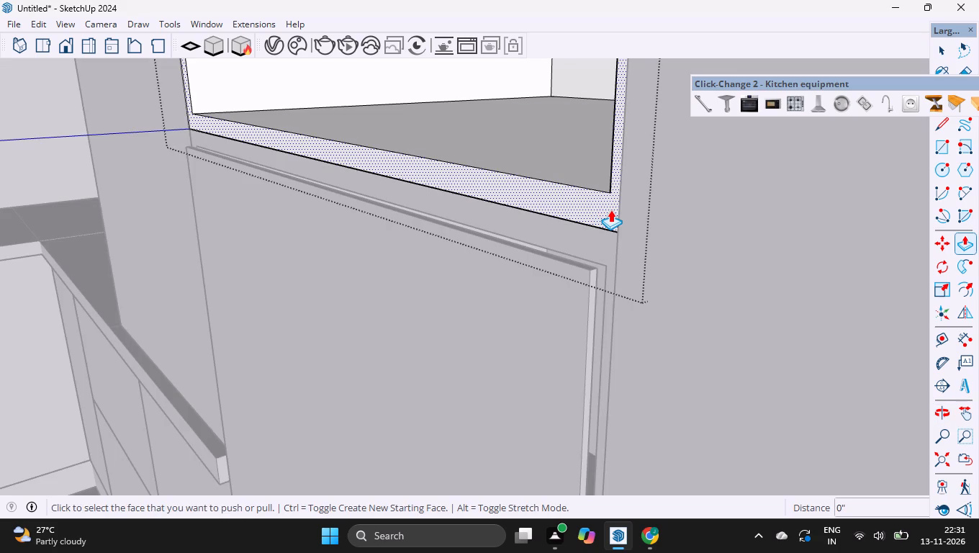
pyautogui.click(610, 210)
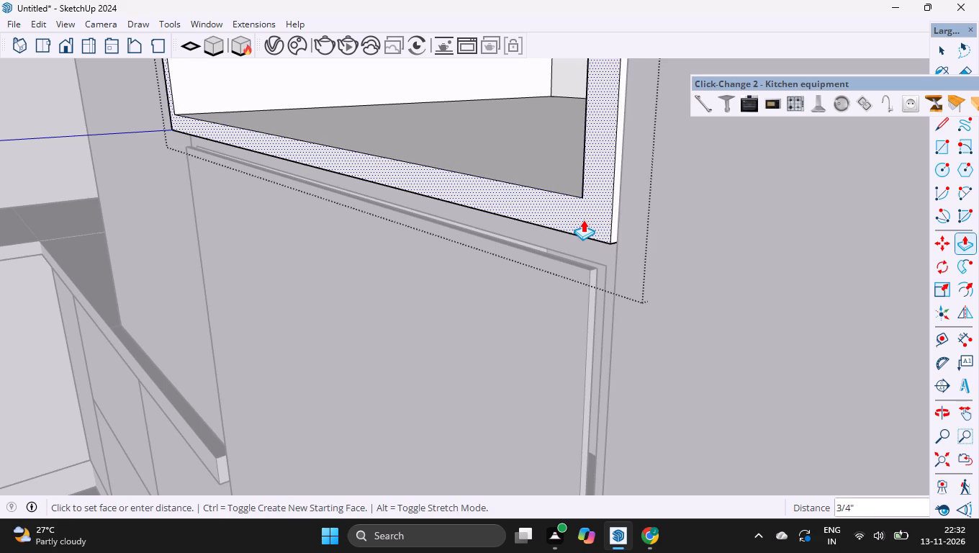
pyautogui.write('18mm')
pyautogui.press('Return')
pyautogui.press('space')
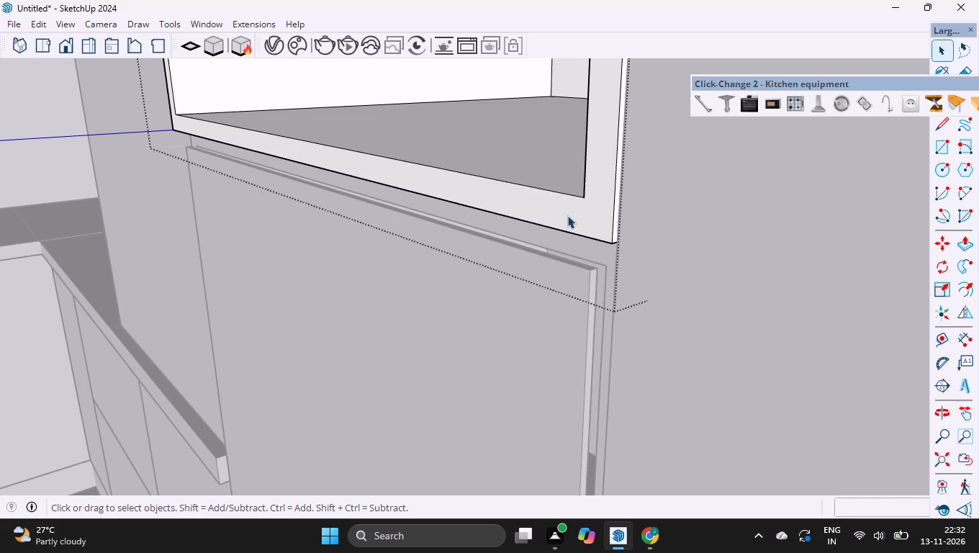
# Push/pull the upper niche frame's front face by 18 mm with a new starting face.
pyautogui.keyDown('ctrl'); pyautogui.scroll(-3, 567, 215); pyautogui.keyUp('ctrl')
pyautogui.keyDown('ctrl'); pyautogui.scroll(10, 603, 220); pyautogui.keyUp('ctrl')
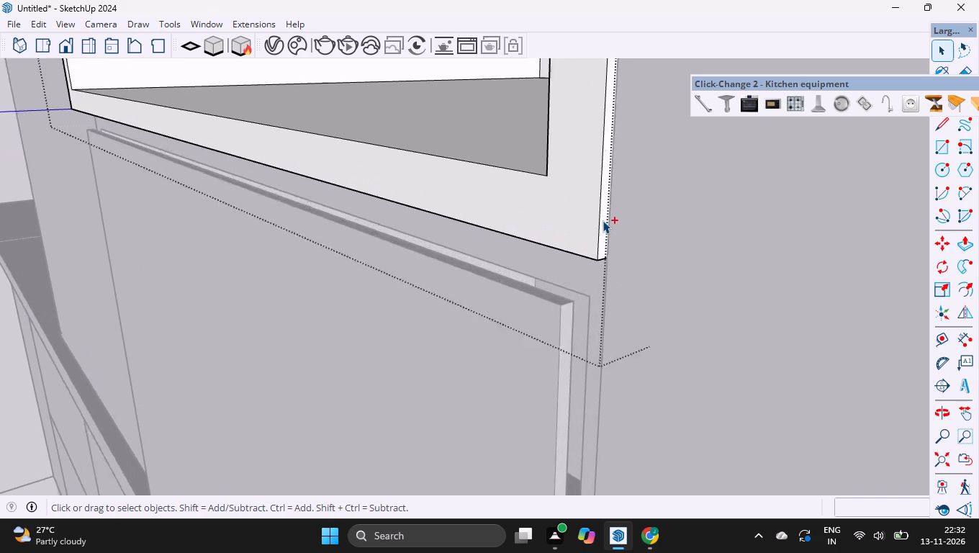
pyautogui.keyDown('ctrl'); pyautogui.scroll(2, 603, 220); pyautogui.keyUp('ctrl')
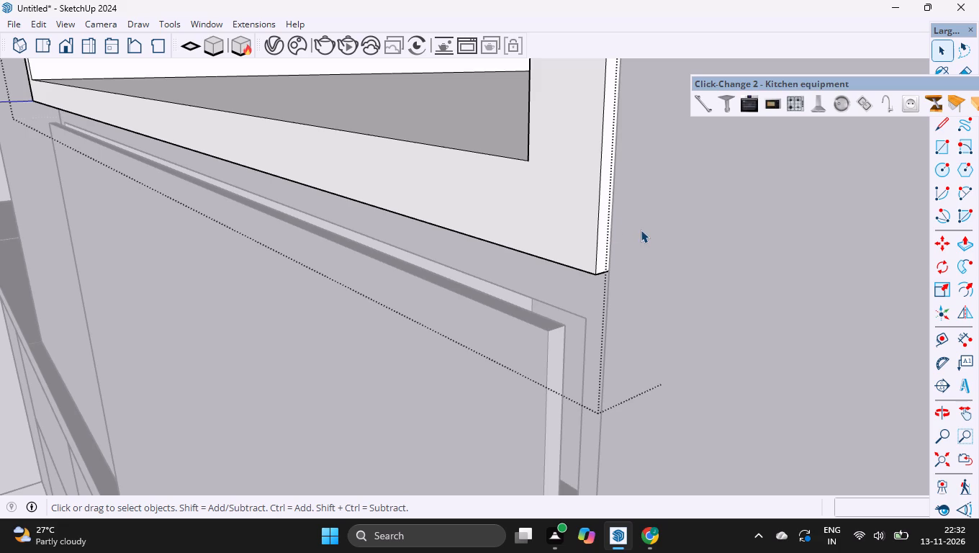
pyautogui.keyDown('ctrl'); pyautogui.scroll(2, 641, 230); pyautogui.keyUp('ctrl')
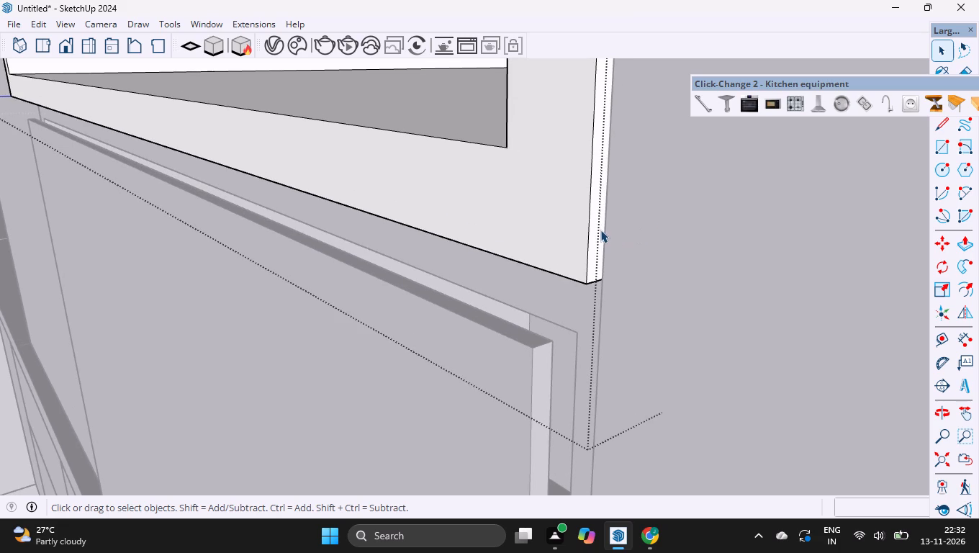
pyautogui.keyDown('ctrl'); pyautogui.scroll(3, 595, 228); pyautogui.keyUp('ctrl')
pyautogui.doubleClick(592, 248)
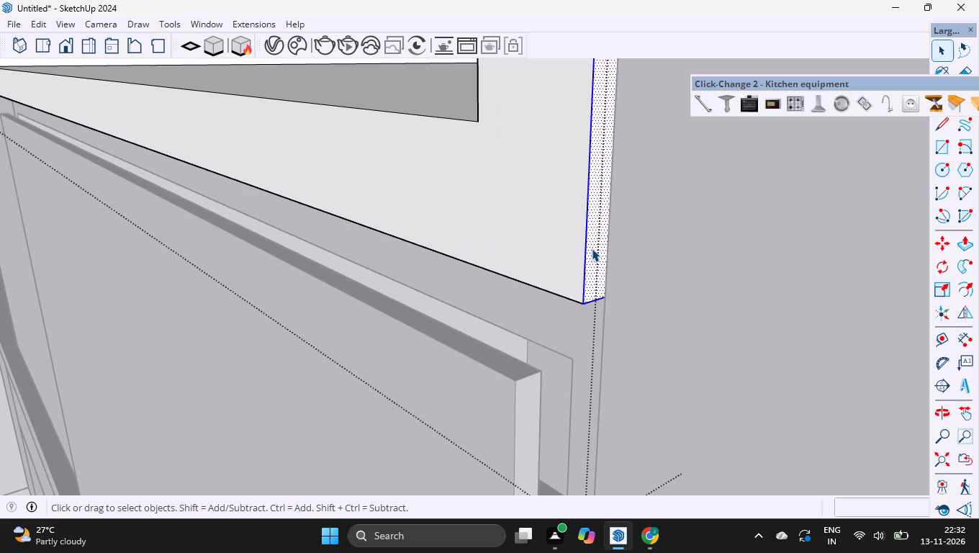
pyautogui.keyDown('ctrl'); pyautogui.doubleClick(553, 230); pyautogui.keyUp('ctrl')
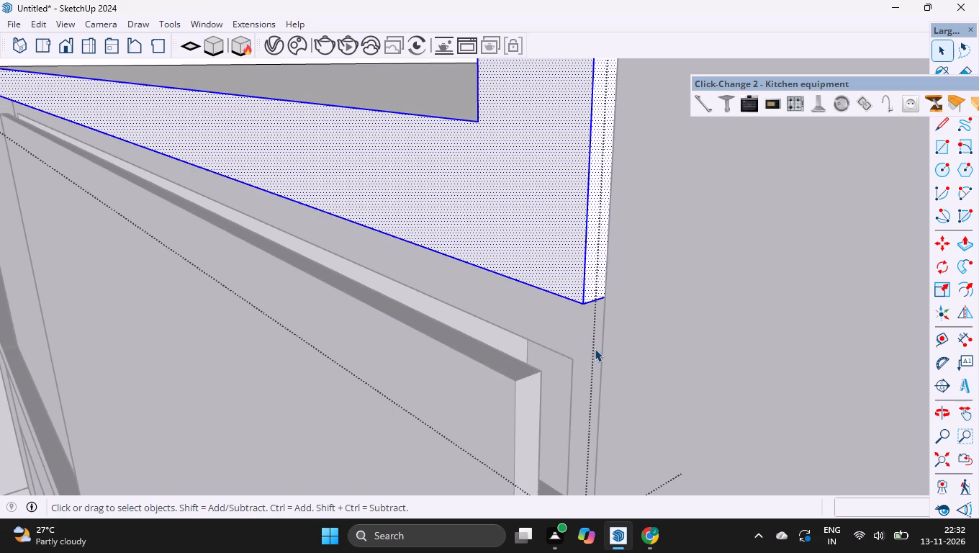
pyautogui.press('o')
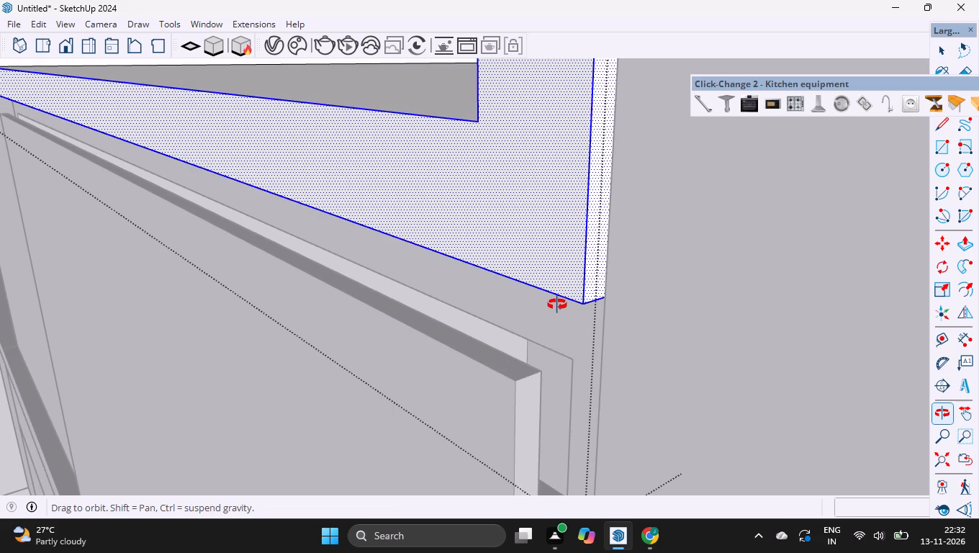
pyautogui.keyDown('ctrl'); pyautogui.scroll(-2, 557, 305); pyautogui.keyUp('ctrl')
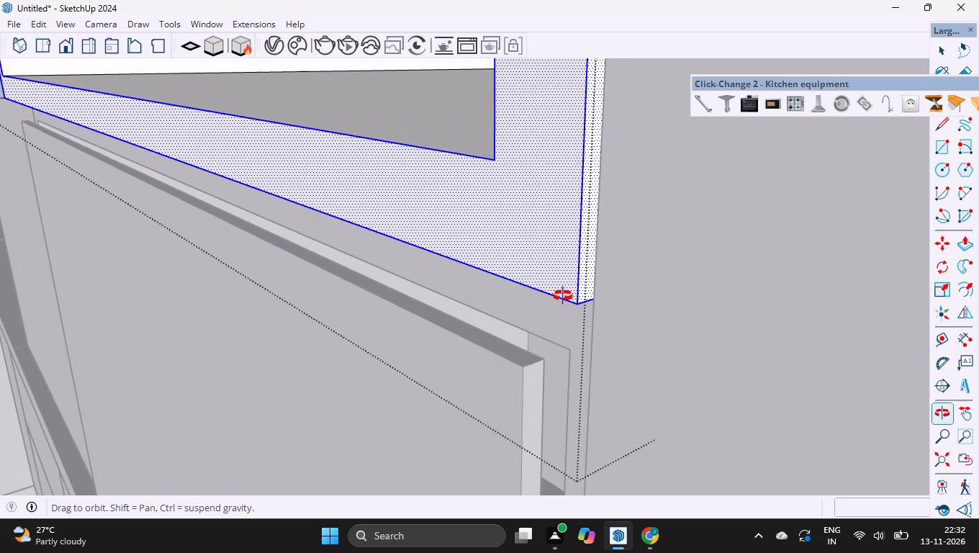
pyautogui.press('p')
pyautogui.click(552, 269)
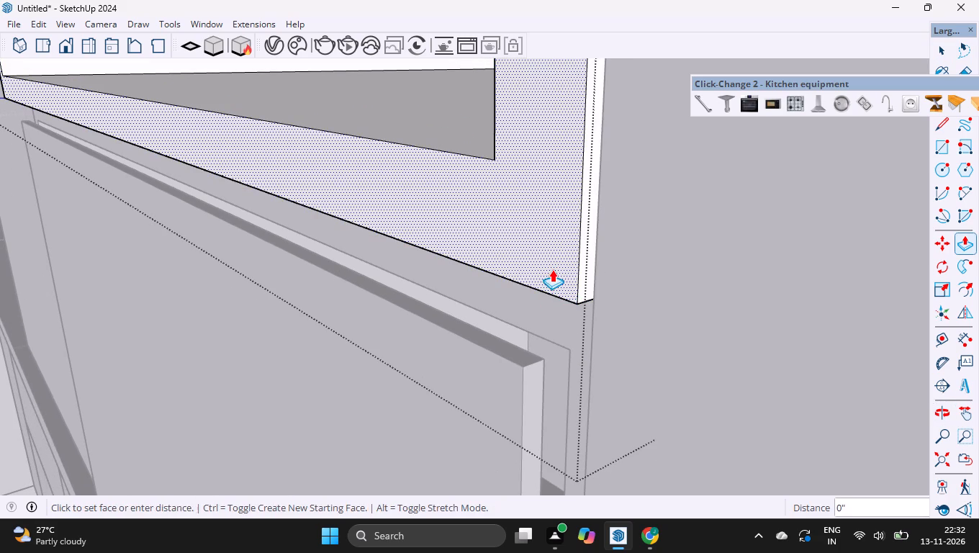
pyautogui.write('18mm')
pyautogui.press('Return')
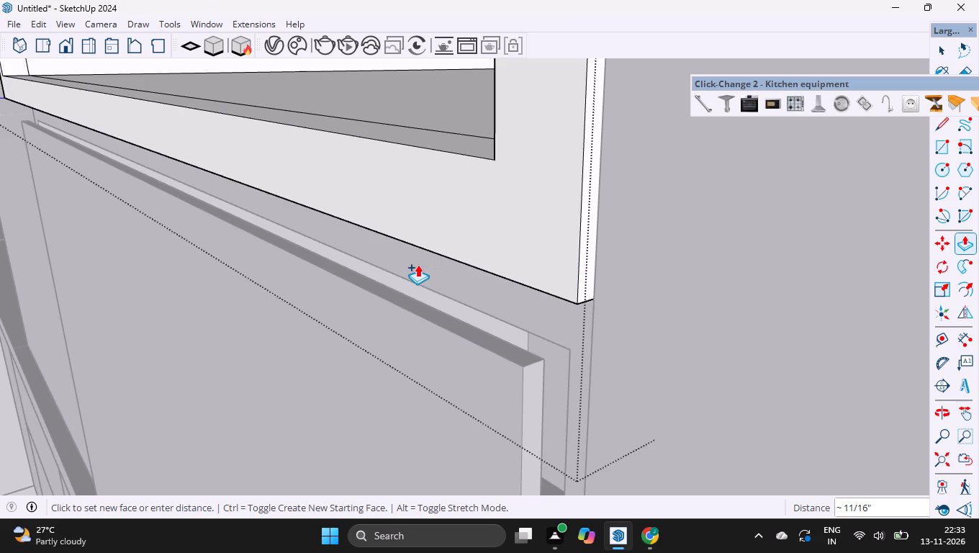
pyautogui.press('space')
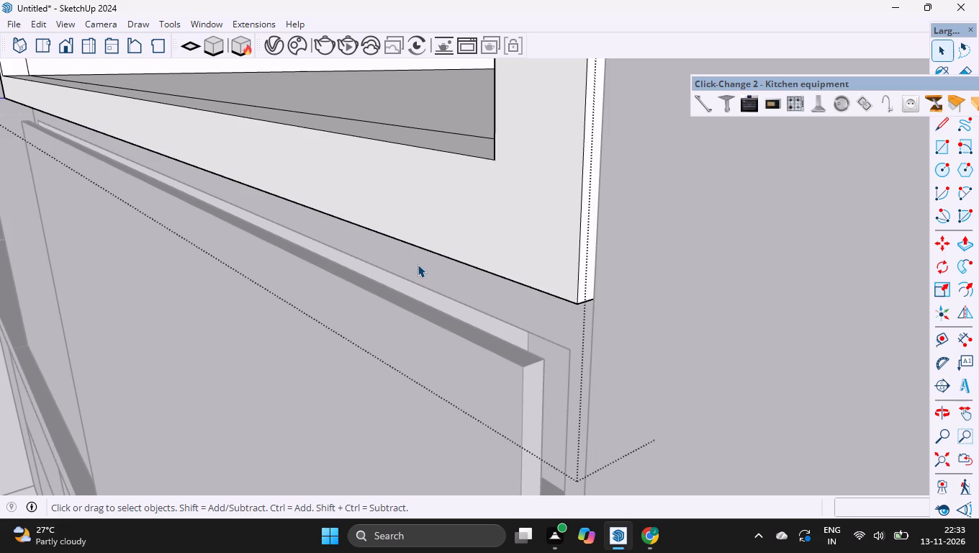
# Select the front face, outer side face and lower inner reveal face of the upper niche's frame with their edges.
pyautogui.keyDown('ctrl'); pyautogui.doubleClick(555, 240); pyautogui.keyUp('ctrl')
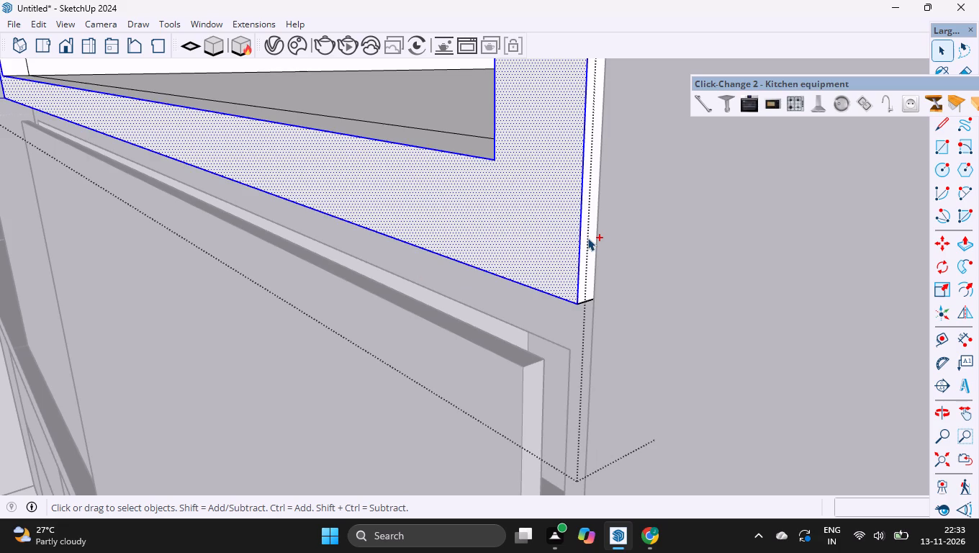
pyautogui.keyDown('ctrl'); pyautogui.doubleClick(587, 238); pyautogui.keyUp('ctrl')
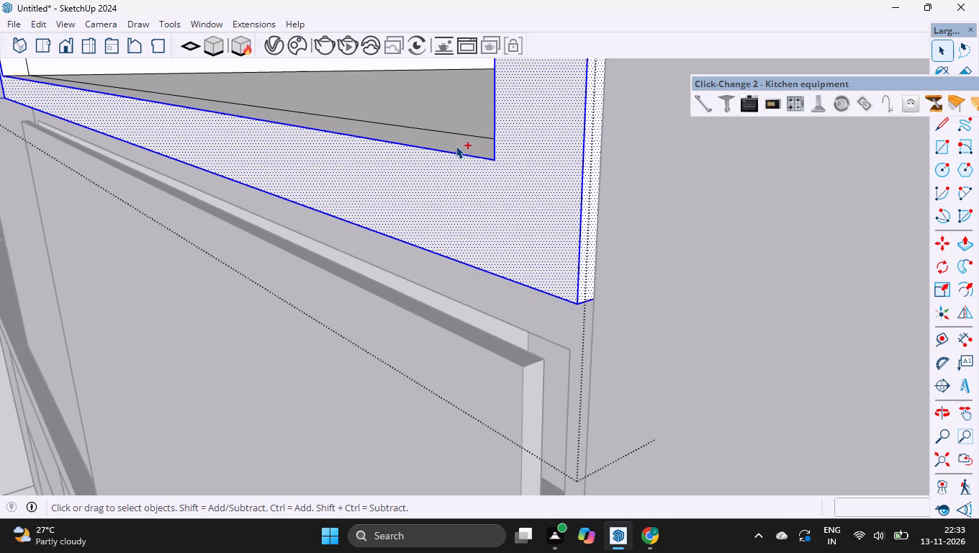
pyautogui.keyDown('ctrl'); pyautogui.doubleClick(456, 145); pyautogui.keyUp('ctrl')
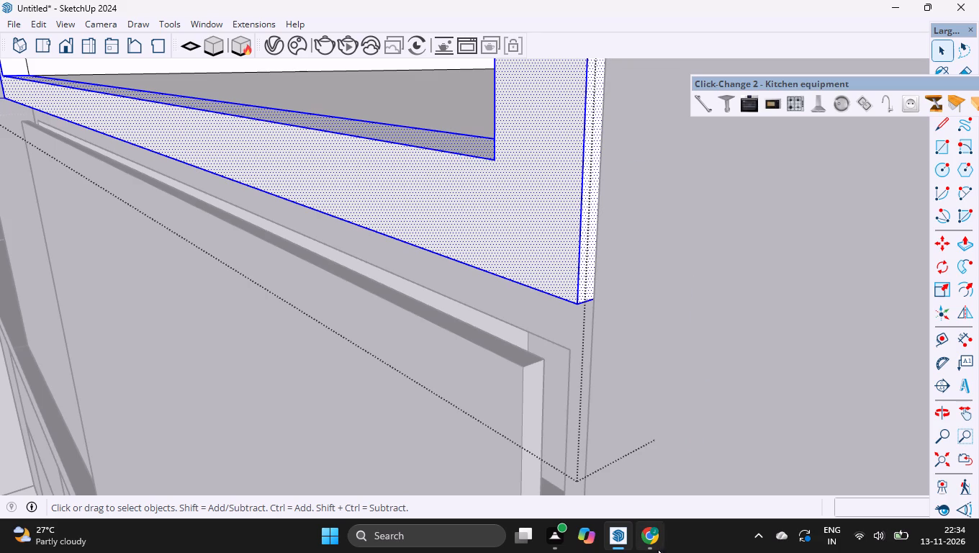
# Close the Chrome window showing the "How to Make Sketc..." video page.
pyautogui.click(705, 421)
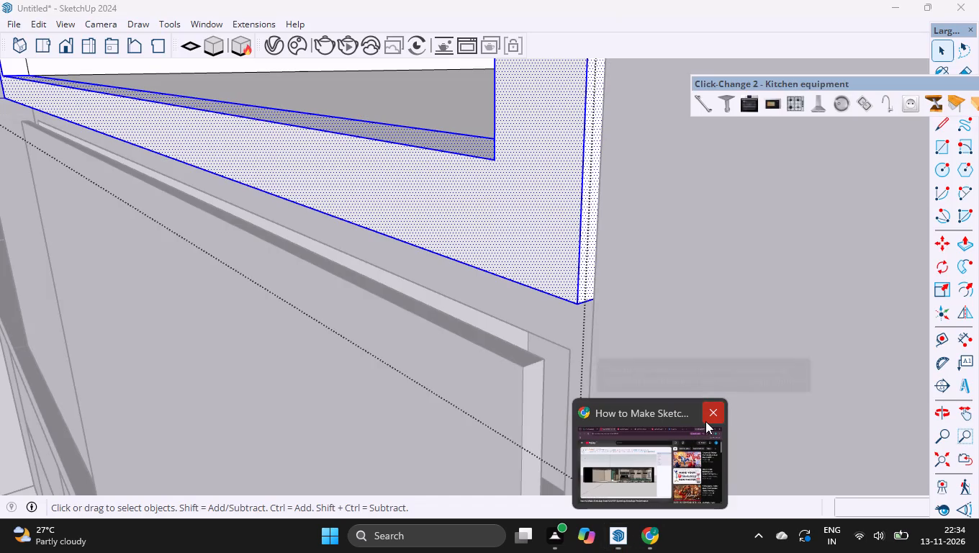
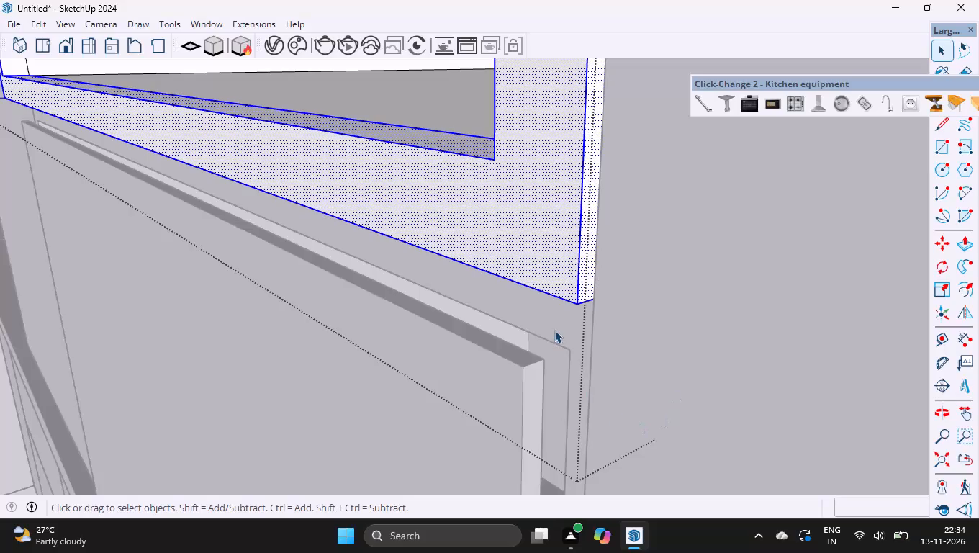
# Add the underside face and the upper inner reveal face of the upper niche's frame, with their edges, to the selection.
pyautogui.press('o')
pyautogui.moveTo(581, 344); pyautogui.dragTo(581, 343)
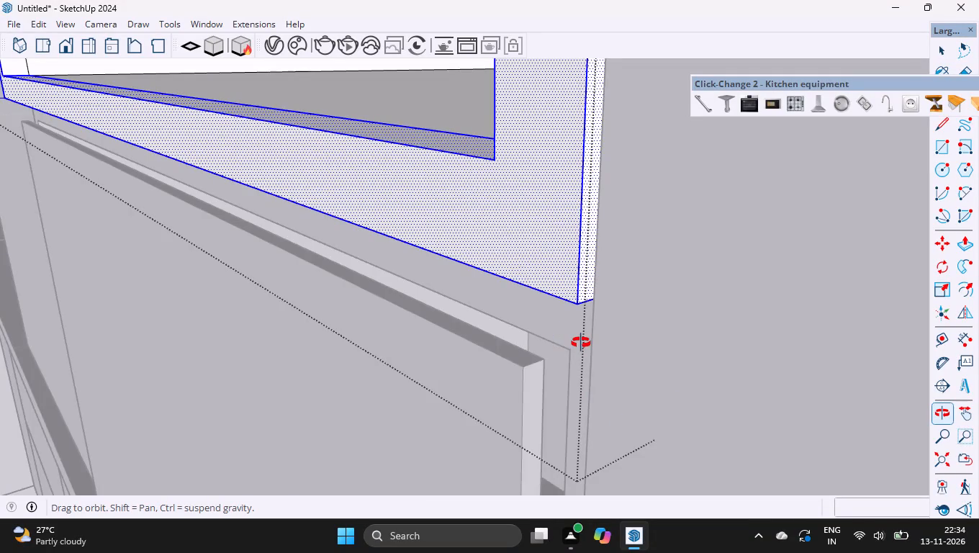
pyautogui.moveTo(581, 343); pyautogui.dragTo(541, 11)
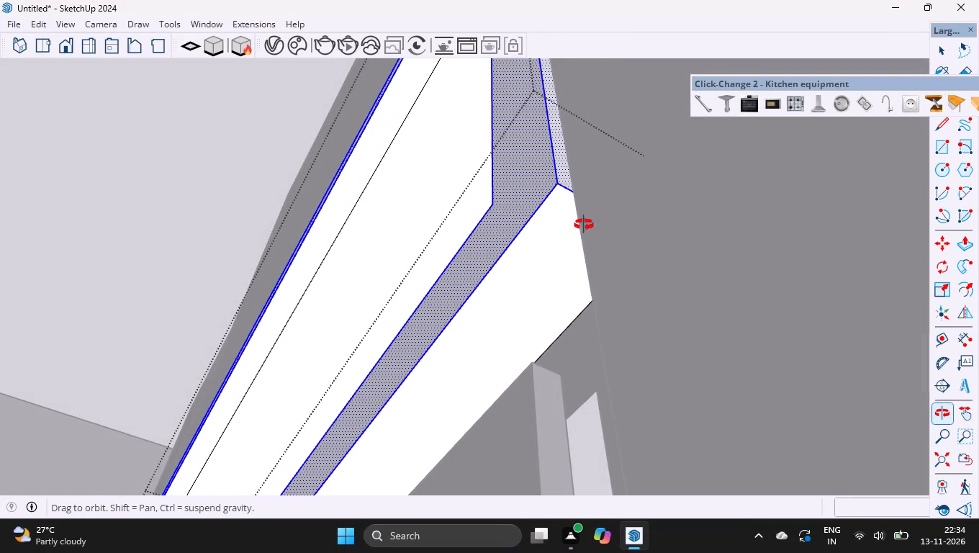
pyautogui.press('space')
pyautogui.keyDown('ctrl'); pyautogui.doubleClick(542, 300); pyautogui.keyUp('ctrl')
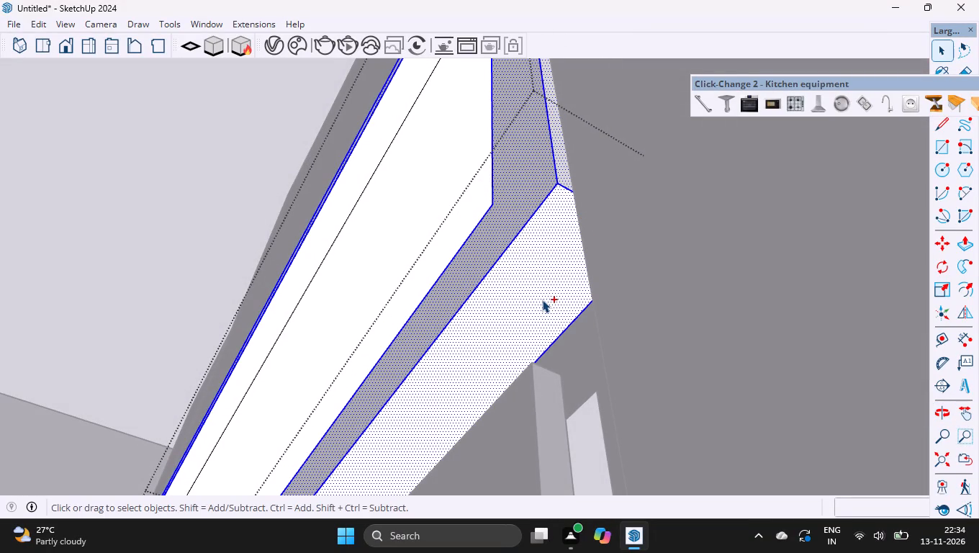
pyautogui.keyDown('ctrl'); pyautogui.doubleClick(336, 204); pyautogui.keyUp('ctrl')
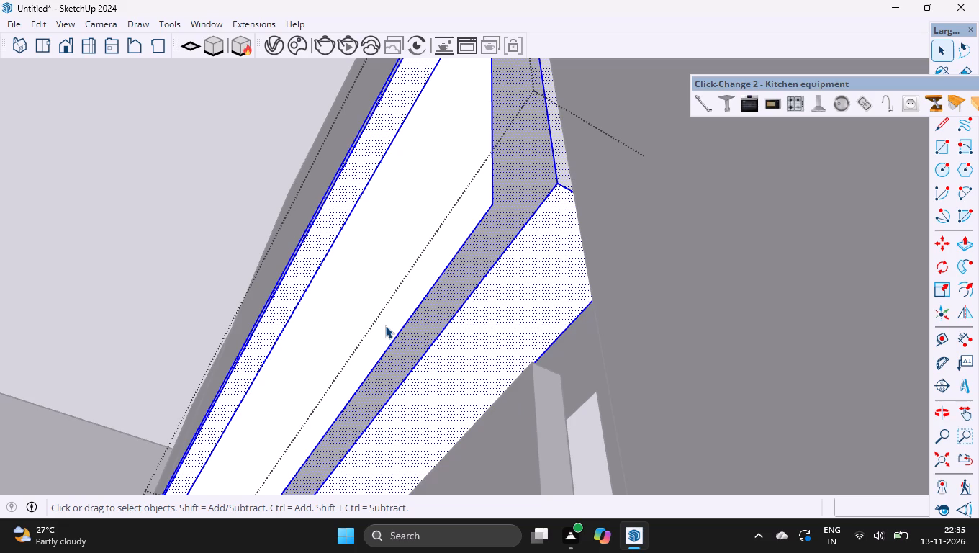
# Add both inner side reveal faces of the upper niche's frame, with their edges, to the selection.
pyautogui.press('o')
pyautogui.moveTo(204, 359); pyautogui.dragTo(256, 474)
pyautogui.keyDown('ctrl'); pyautogui.scroll(-12, 259, 318); pyautogui.keyUp('ctrl')
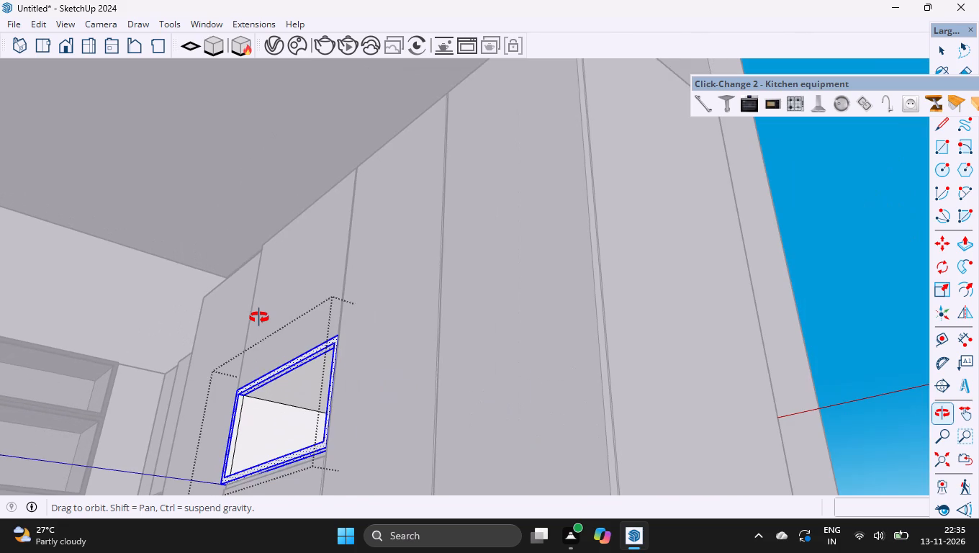
pyautogui.moveTo(233, 480); pyautogui.dragTo(505, 470)
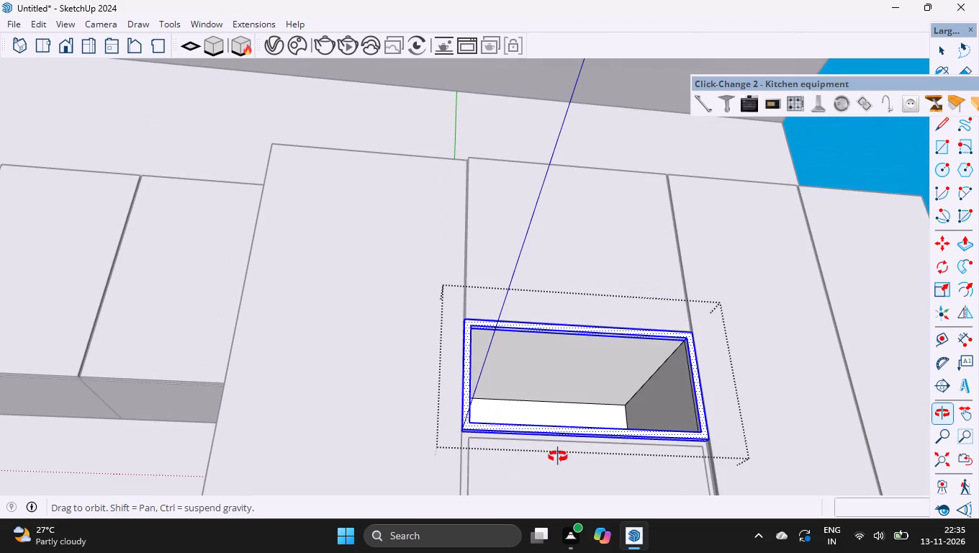
pyautogui.keyDown('ctrl'); pyautogui.scroll(6, 696, 415); pyautogui.keyUp('ctrl')
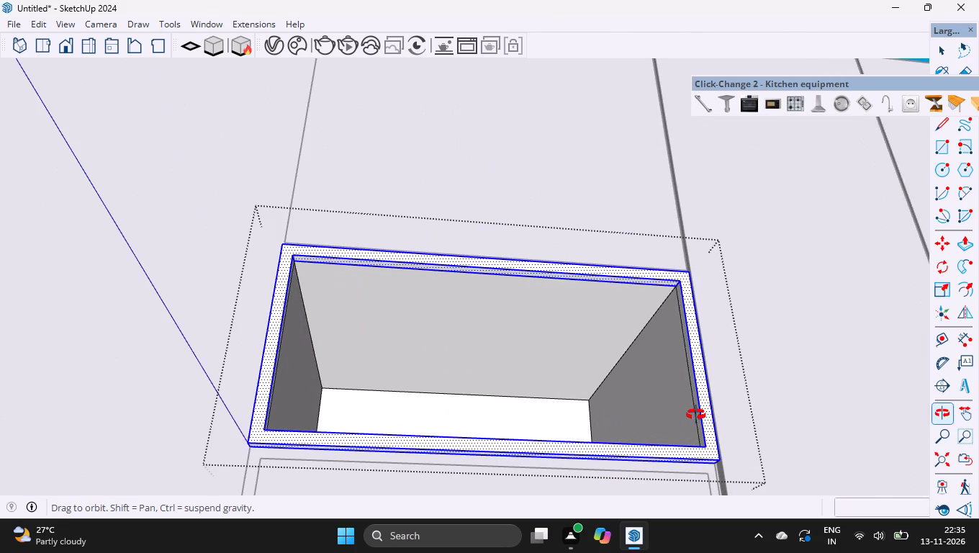
pyautogui.keyDown('ctrl'); pyautogui.scroll(3, 696, 415); pyautogui.keyUp('ctrl')
pyautogui.press('space')
pyautogui.keyDown('ctrl'); pyautogui.scroll(4, 696, 415); pyautogui.keyUp('ctrl')
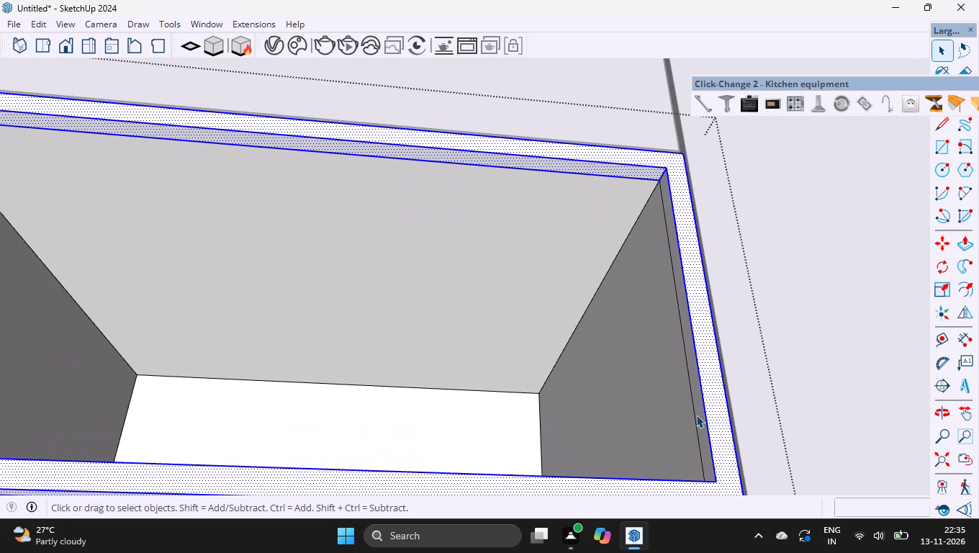
pyautogui.keyDown('ctrl'); pyautogui.doubleClick(698, 415); pyautogui.keyUp('ctrl')
pyautogui.keyDown('ctrl'); pyautogui.scroll(-4, 630, 349); pyautogui.keyUp('ctrl')
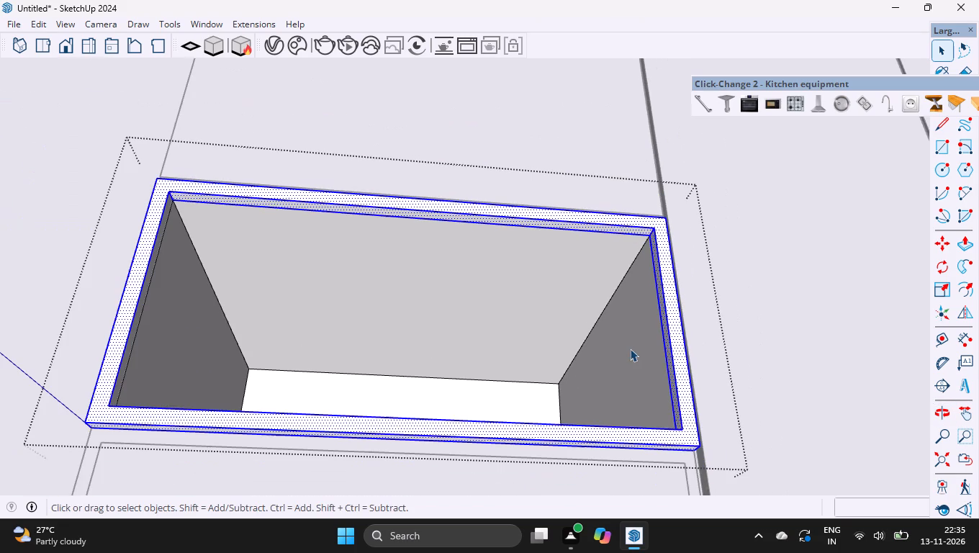
pyautogui.keyDown('ctrl'); pyautogui.scroll(6, 138, 323); pyautogui.keyUp('ctrl')
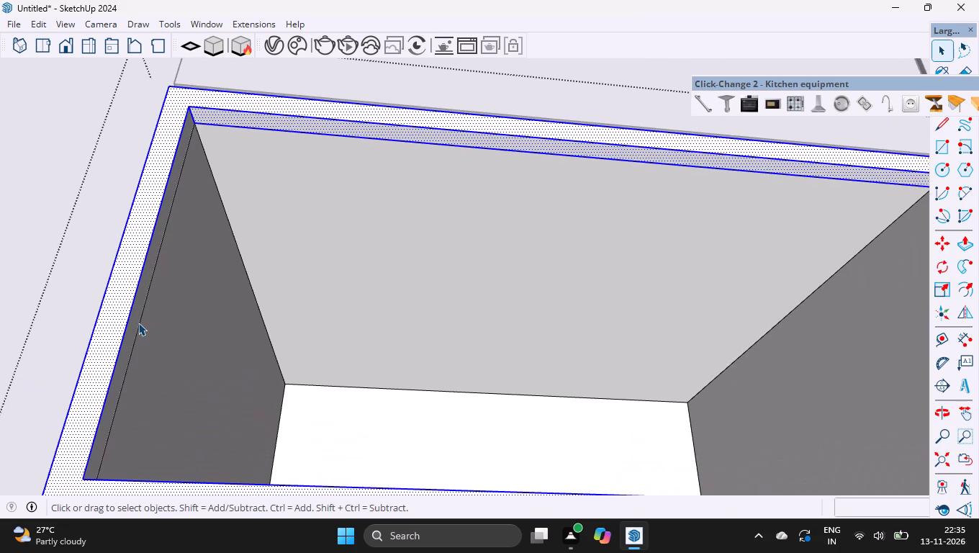
pyautogui.keyDown('ctrl'); pyautogui.doubleClick(132, 328); pyautogui.keyUp('ctrl')
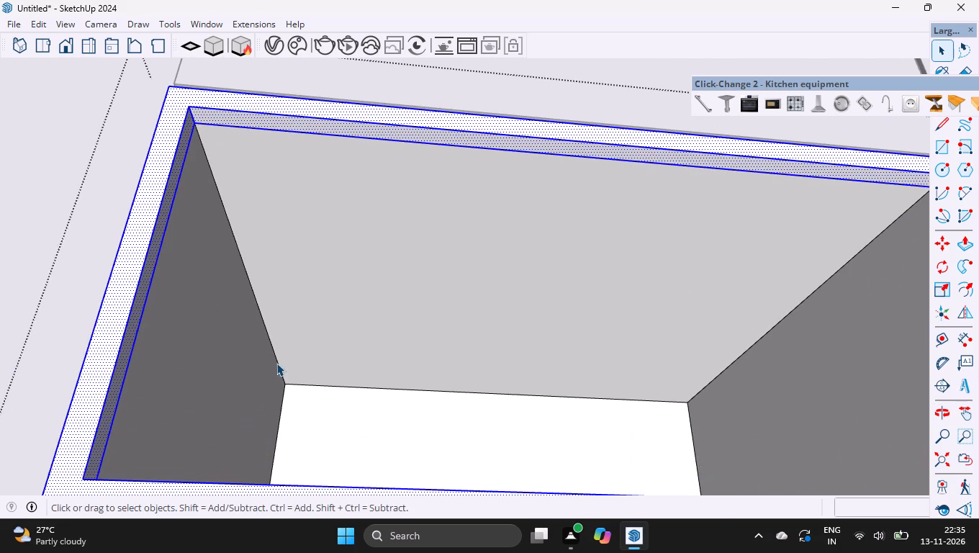
# Add the frame's remaining outer side face to the selection and make the selected frame geometry a group.
pyautogui.press('o')
pyautogui.moveTo(168, 303); pyautogui.dragTo(424, 322)
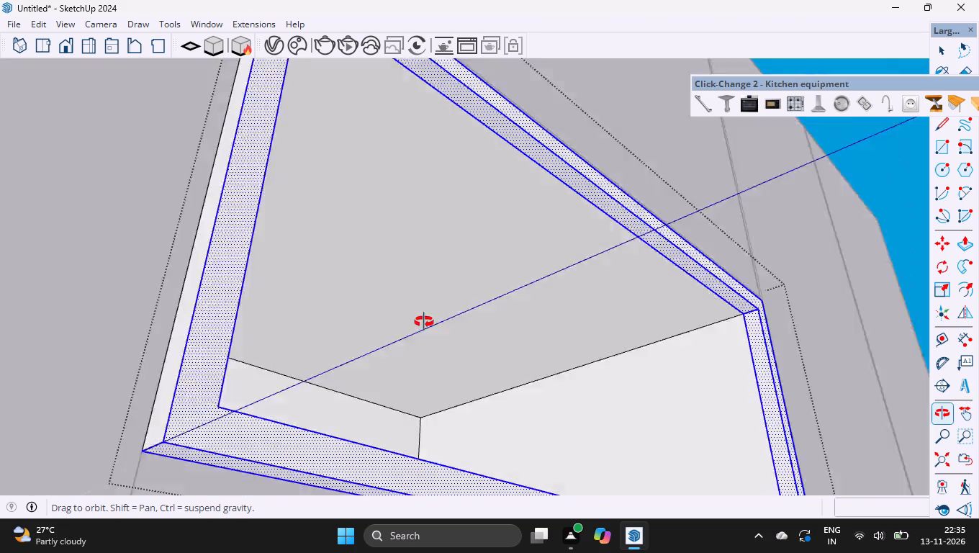
pyautogui.moveTo(424, 322); pyautogui.dragTo(438, 331)
pyautogui.press('space')
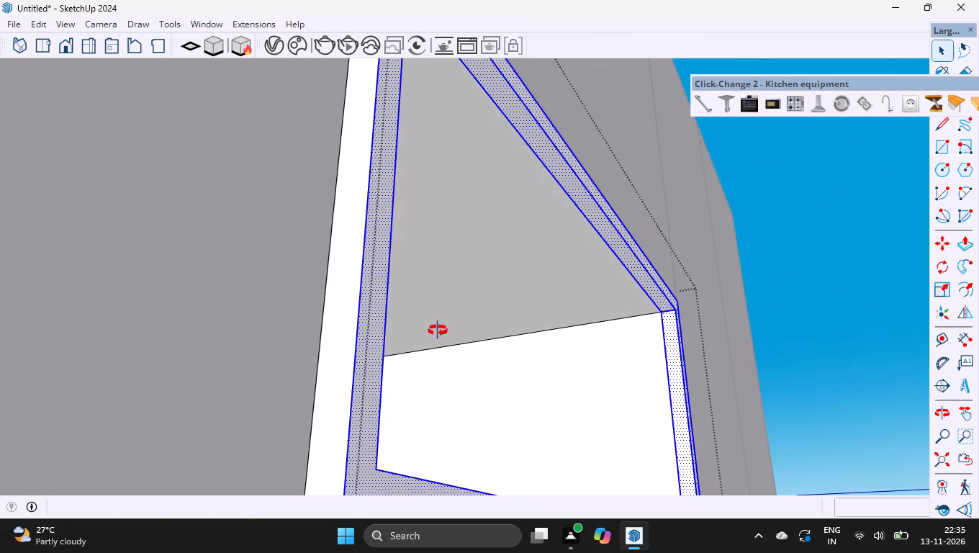
pyautogui.keyDown('ctrl'); pyautogui.doubleClick(339, 334); pyautogui.keyUp('ctrl')
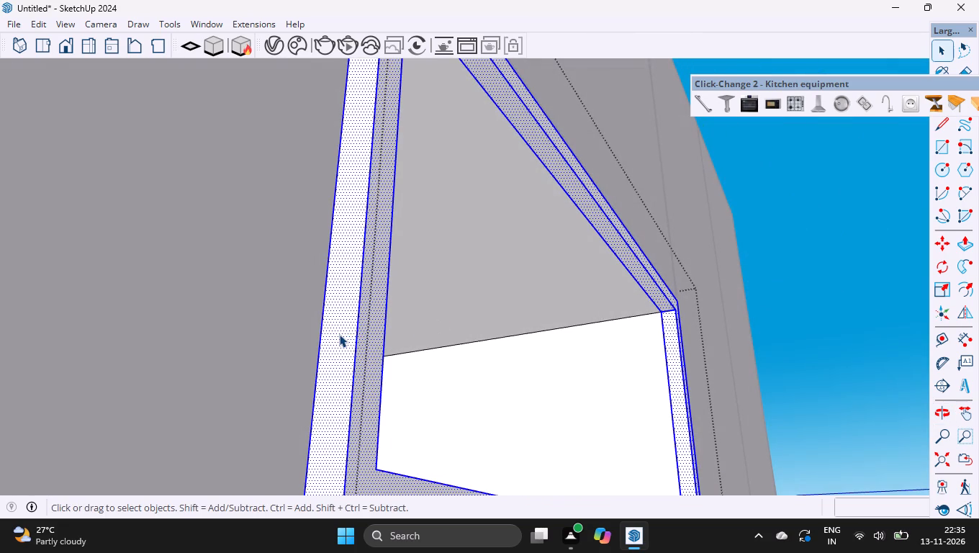
pyautogui.rightClick(339, 334)
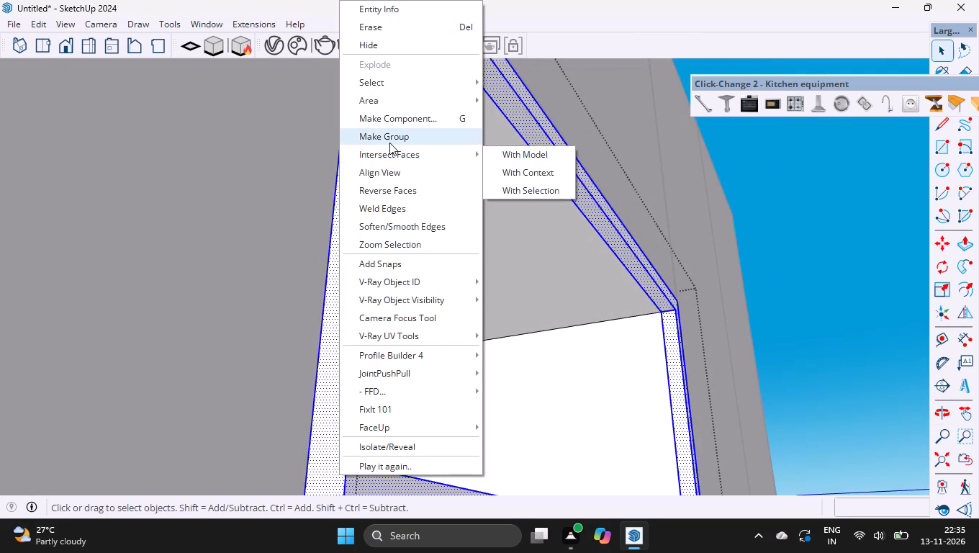
pyautogui.click(389, 139)
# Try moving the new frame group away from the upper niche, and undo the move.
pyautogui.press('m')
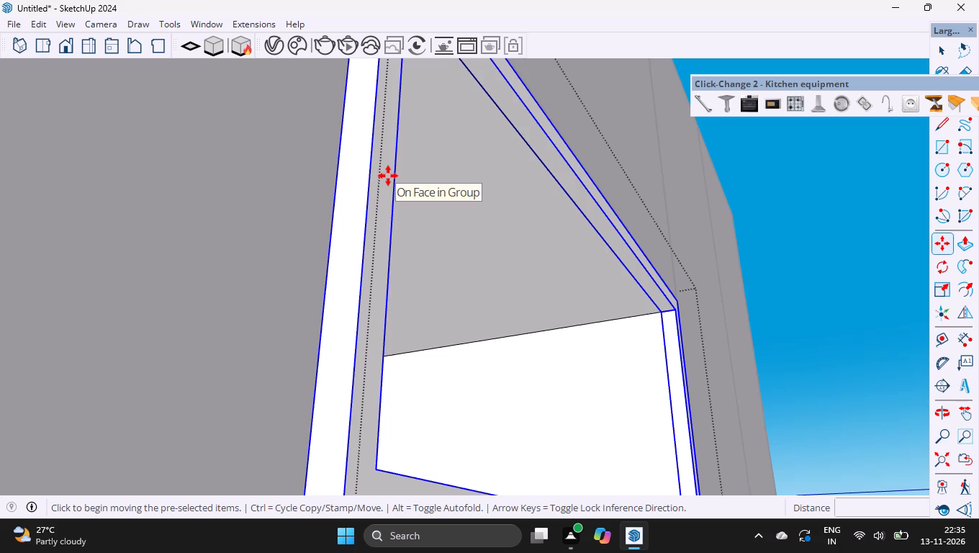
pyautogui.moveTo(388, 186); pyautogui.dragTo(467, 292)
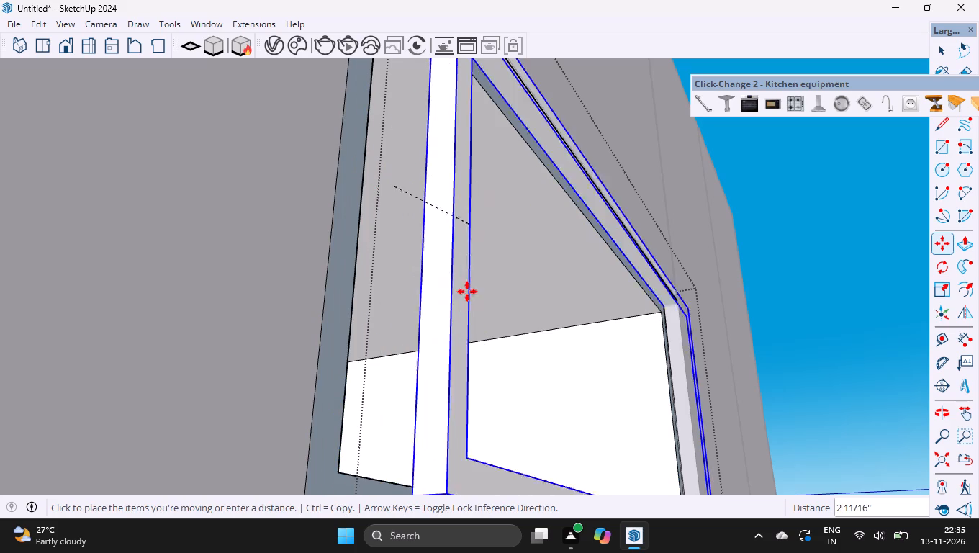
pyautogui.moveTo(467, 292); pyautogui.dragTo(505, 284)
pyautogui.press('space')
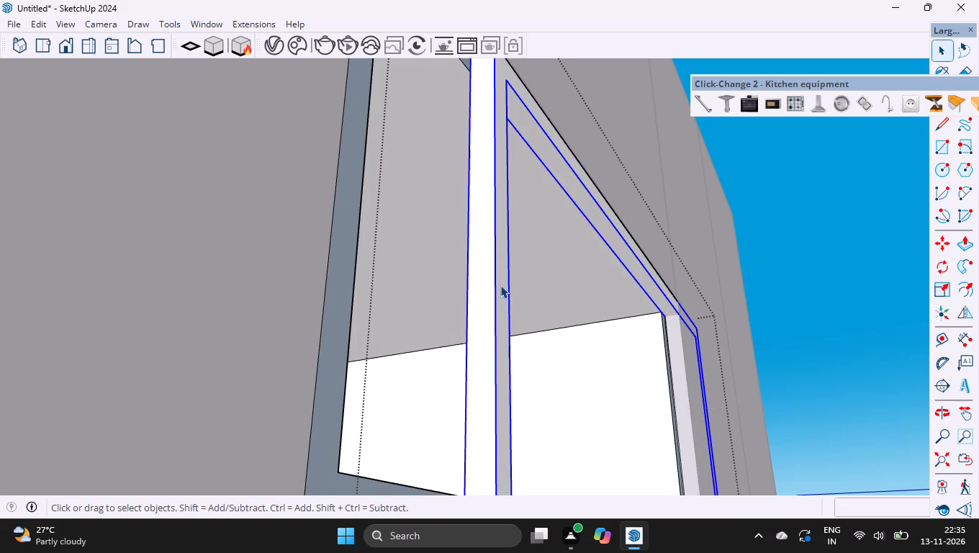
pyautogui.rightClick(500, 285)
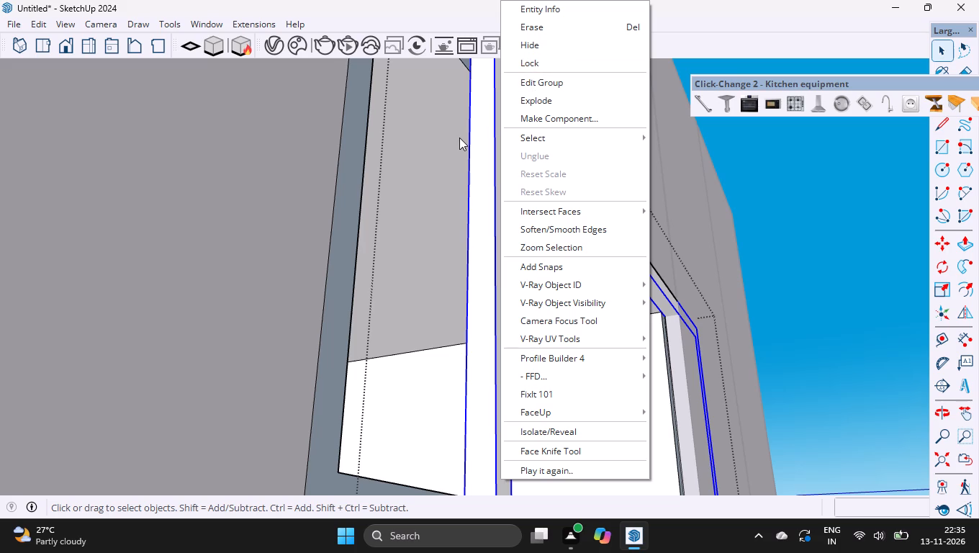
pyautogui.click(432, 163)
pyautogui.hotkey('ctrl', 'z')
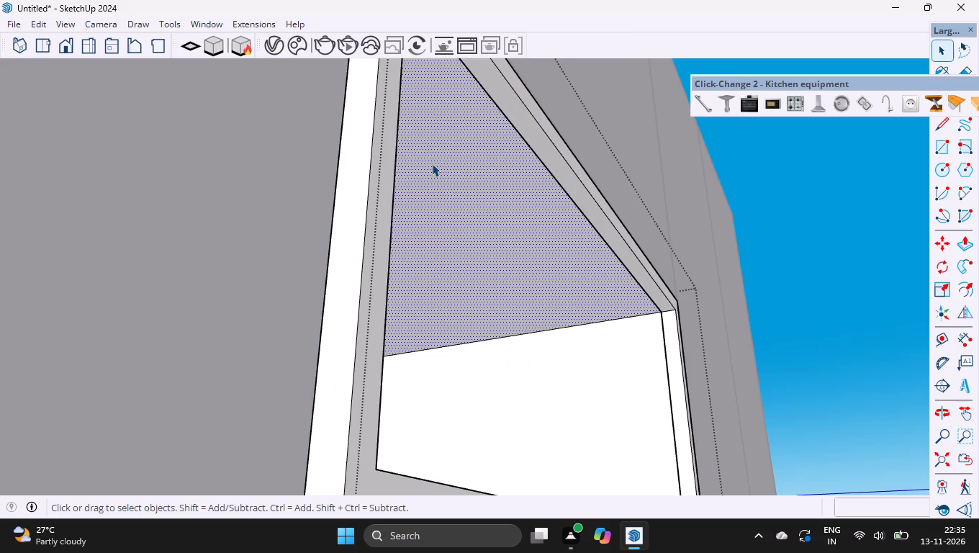
# Hide the frame group in front of the upper niche.
pyautogui.click(375, 179)
pyautogui.rightClick(375, 179)
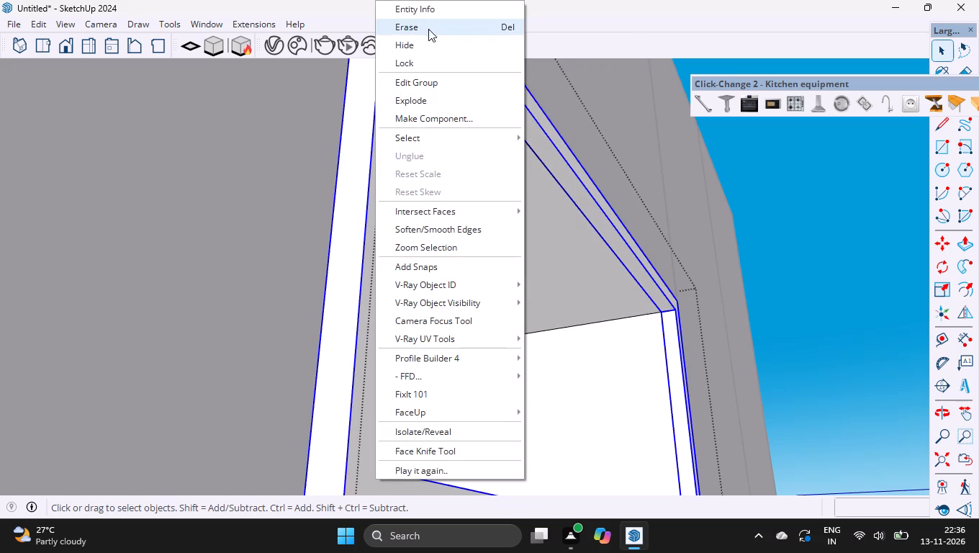
pyautogui.click(423, 48)
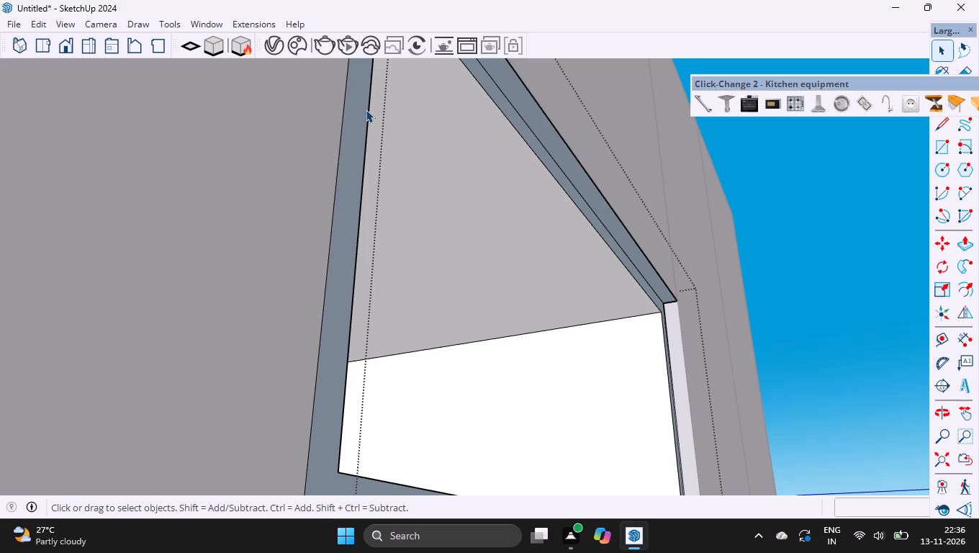
# Reverse the niche's front rim face and the adjoining narrow face along its top edge so their front sides show.
pyautogui.click(356, 163)
pyautogui.rightClick(356, 163)
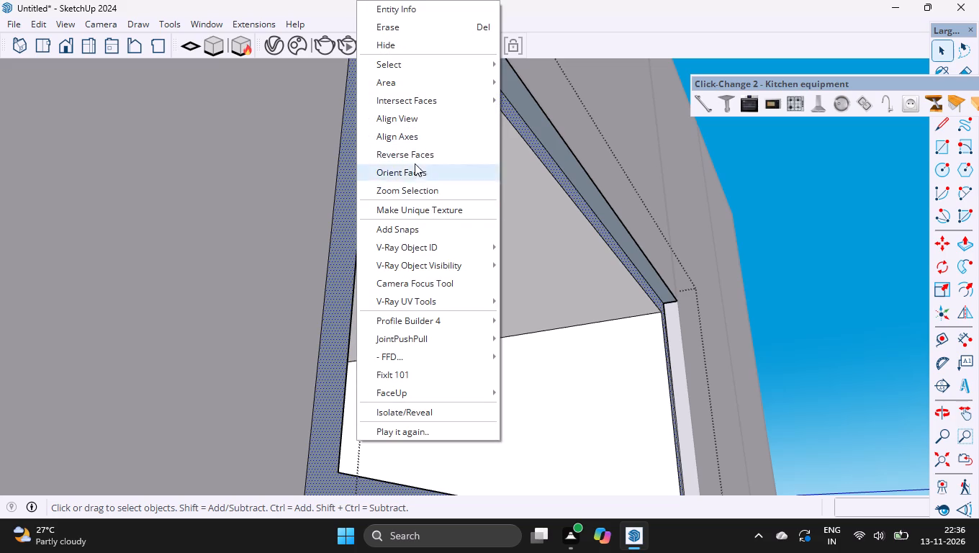
pyautogui.click(415, 160)
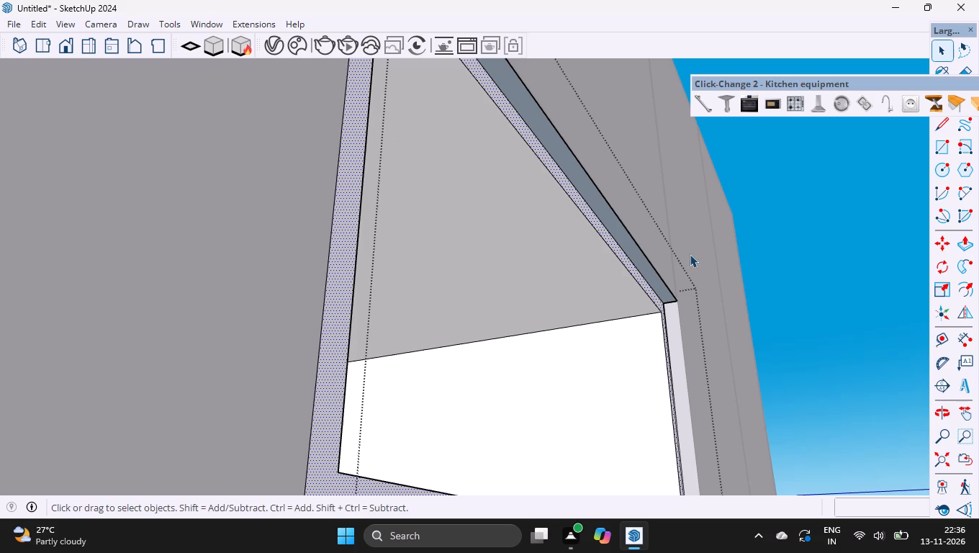
pyautogui.click(649, 271)
pyautogui.click(649, 271)
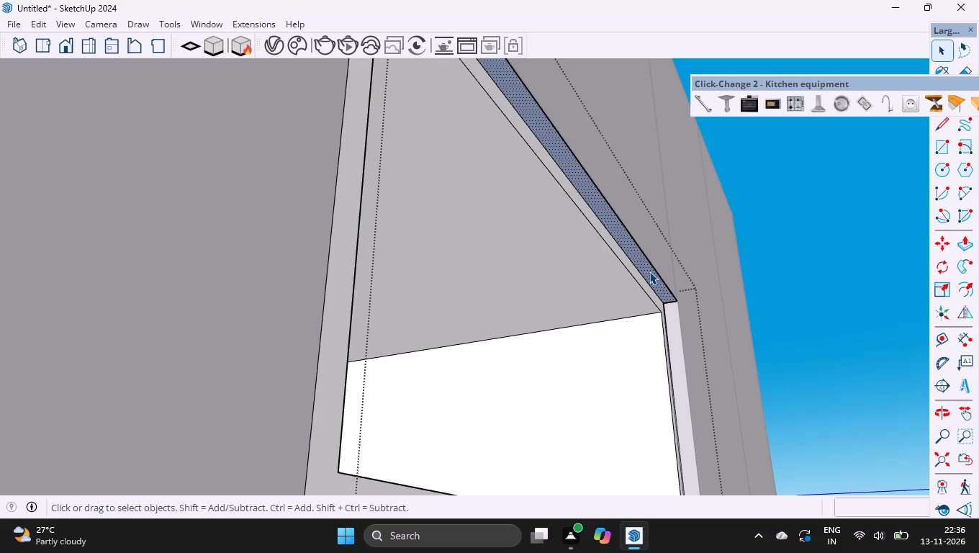
pyautogui.rightClick(649, 271)
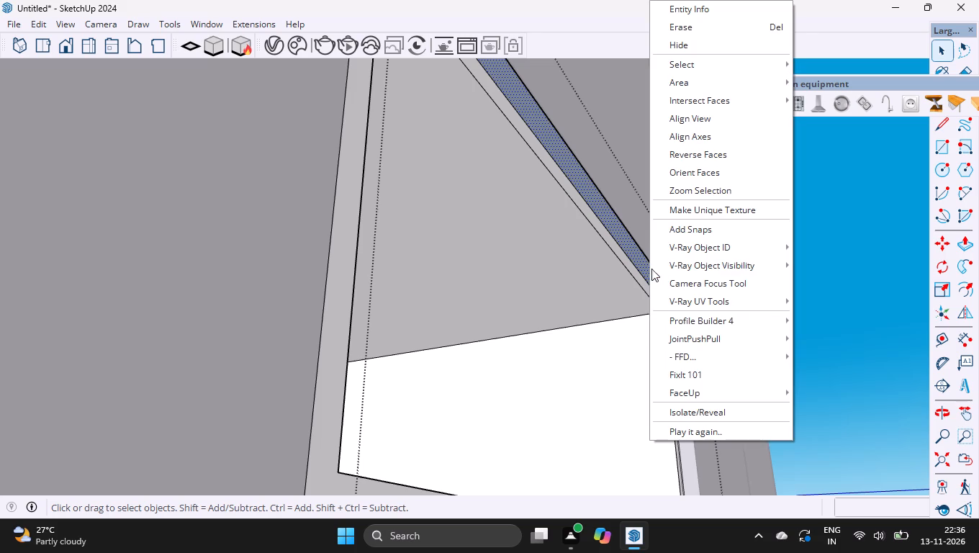
pyautogui.click(712, 151)
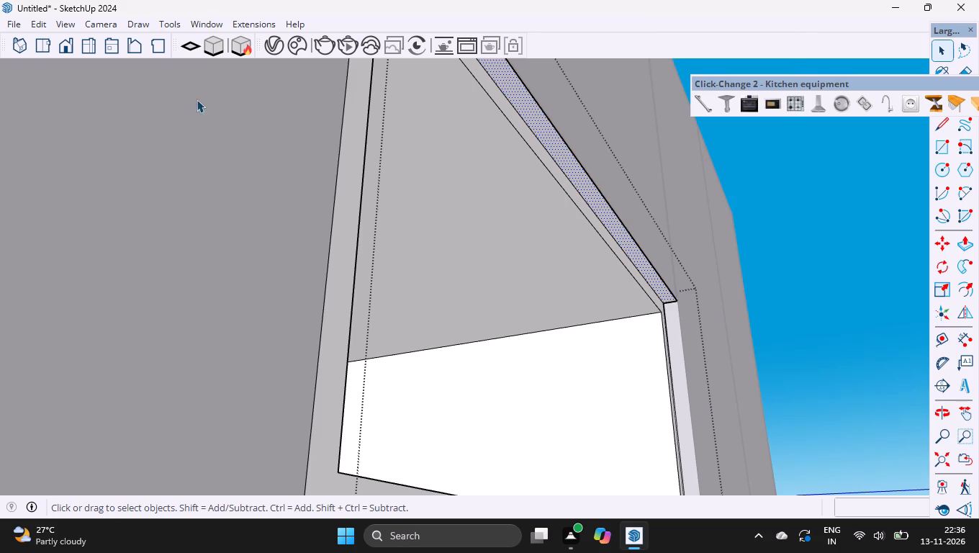
# Unhide the upper niche's frame group.
pyautogui.click(46, 27)
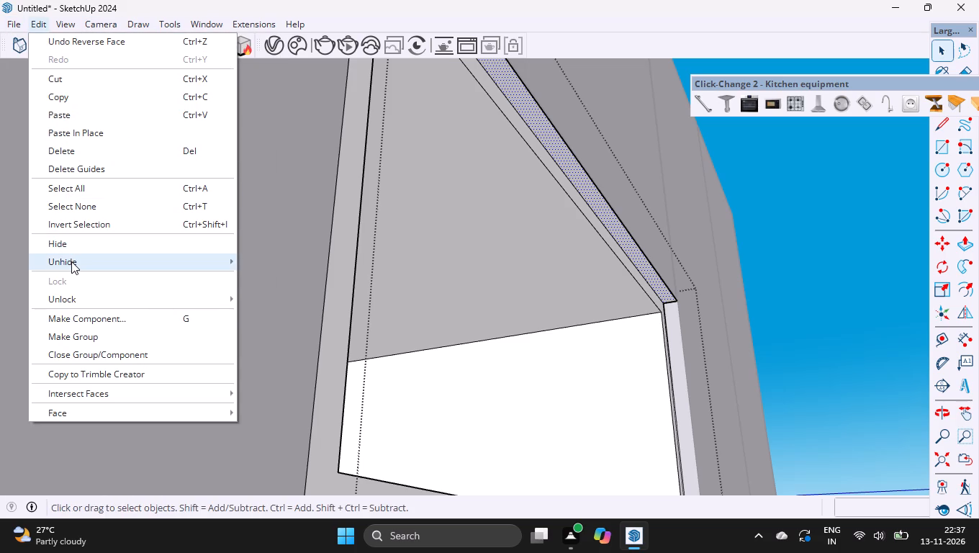
pyautogui.click(71, 261)
pyautogui.click(296, 290)
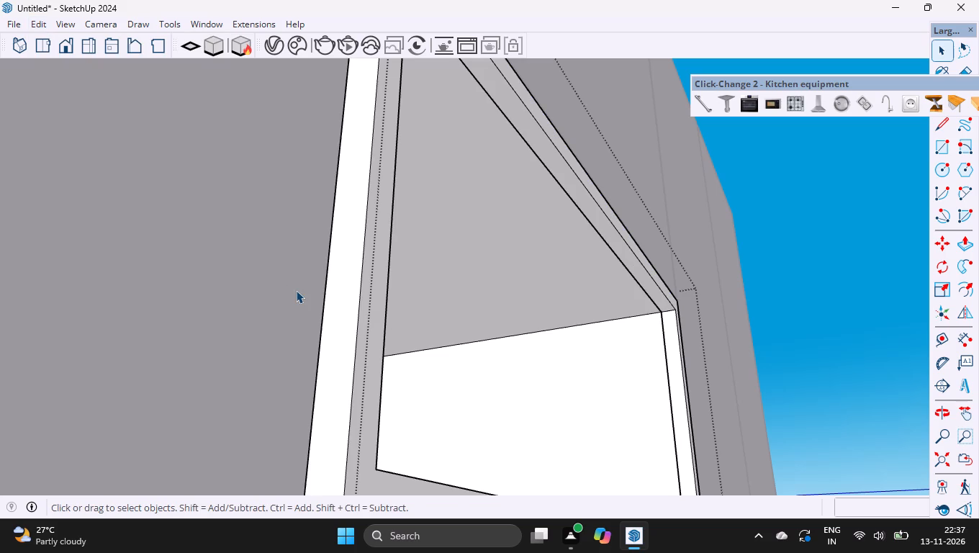
# Cut the frame group out of the niche group, exit the niche group, and paste the frame in place in the model.
pyautogui.click(339, 281)
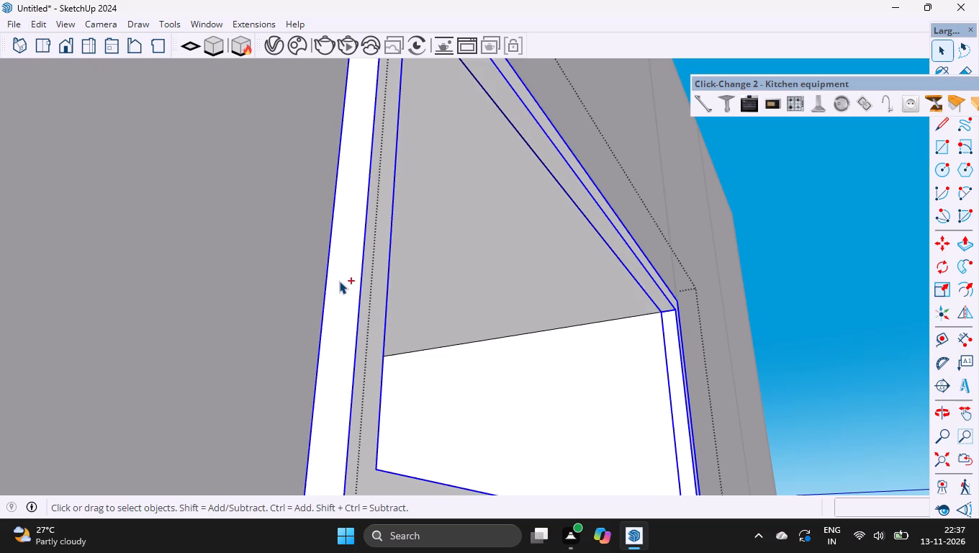
pyautogui.hotkey('ctrl', 'x')
pyautogui.click(776, 161)
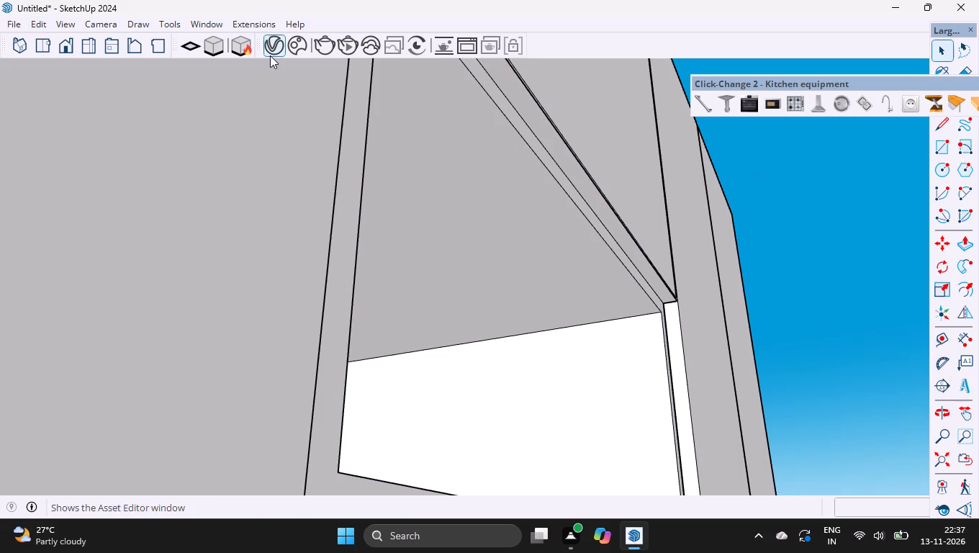
pyautogui.click(40, 26)
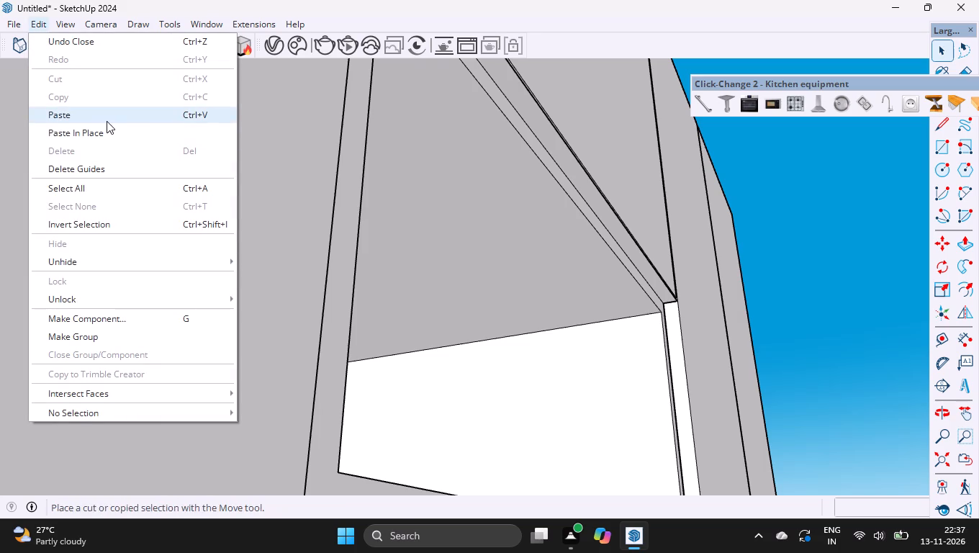
pyautogui.click(107, 134)
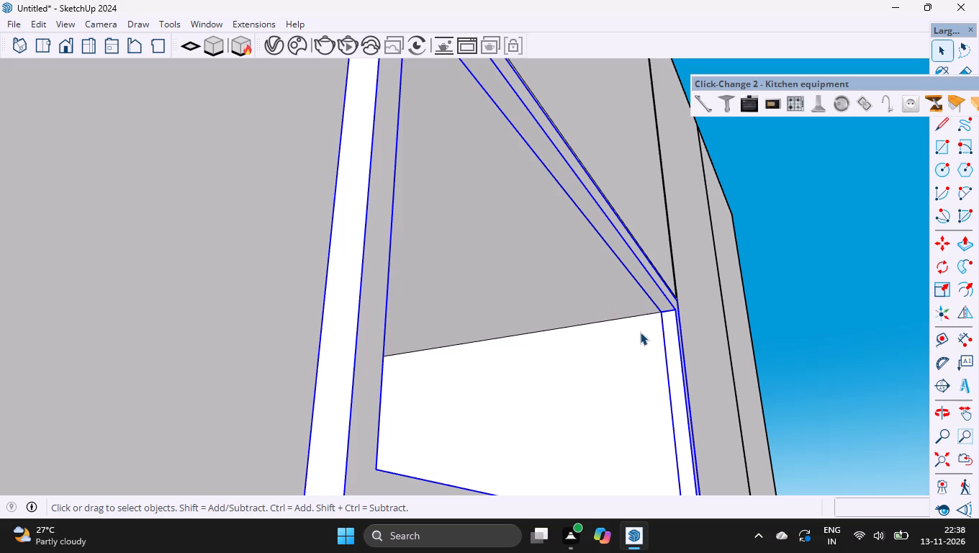
pyautogui.click(862, 312)
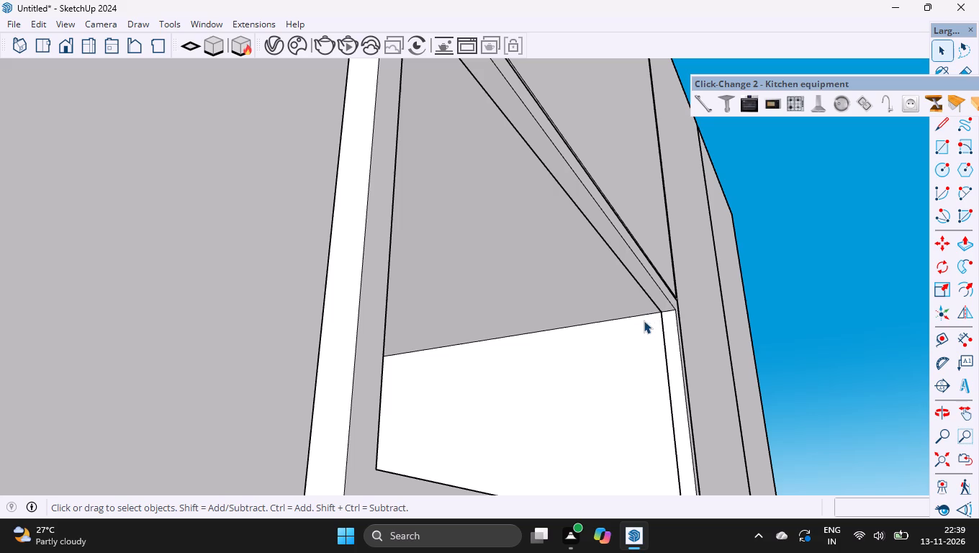
pyautogui.press('o')
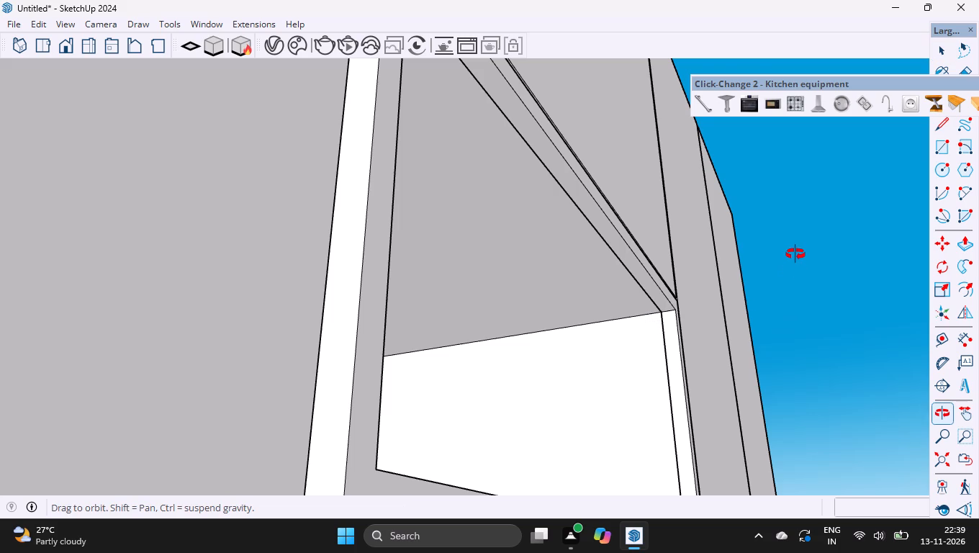
# Draw a rectangle about 4' 3/8" by 1' 9 7/16" across the upper niche's opening, from the midpoint of the frame's inner corner edge to the diagonally opposite corner.
pyautogui.moveTo(795, 254); pyautogui.dragTo(575, 410)
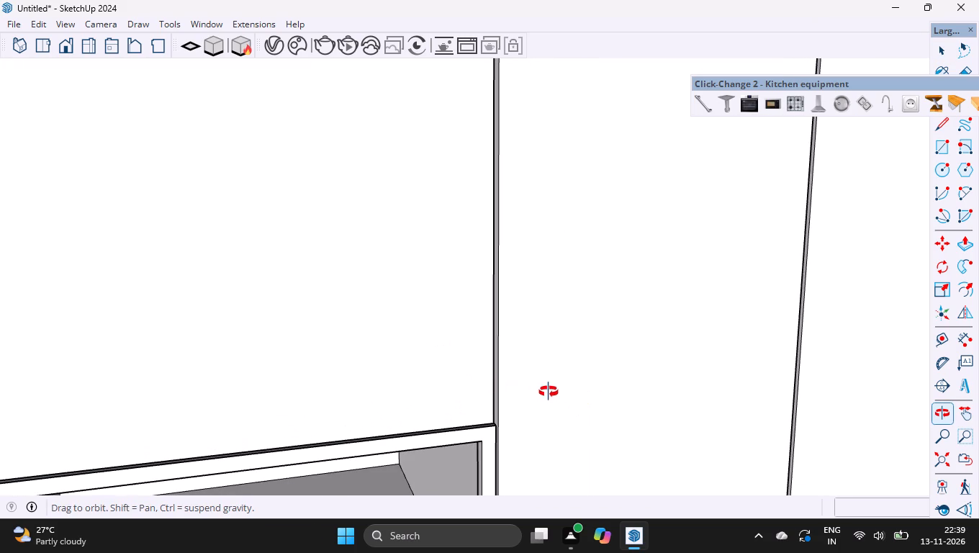
pyautogui.scroll(-3, 548, 356)
pyautogui.scroll(-6, 428, 222)
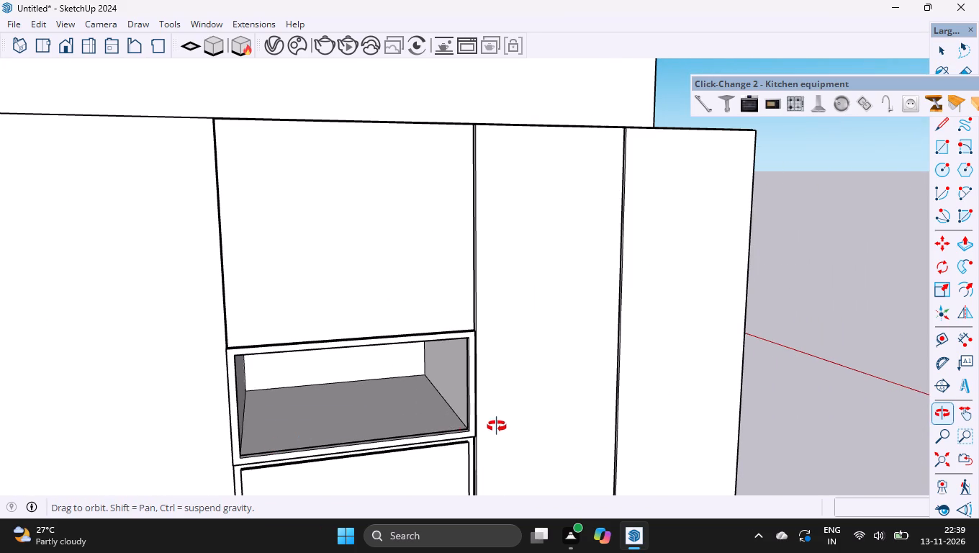
pyautogui.keyDown('ctrl'); pyautogui.scroll(6, 492, 427); pyautogui.keyUp('ctrl')
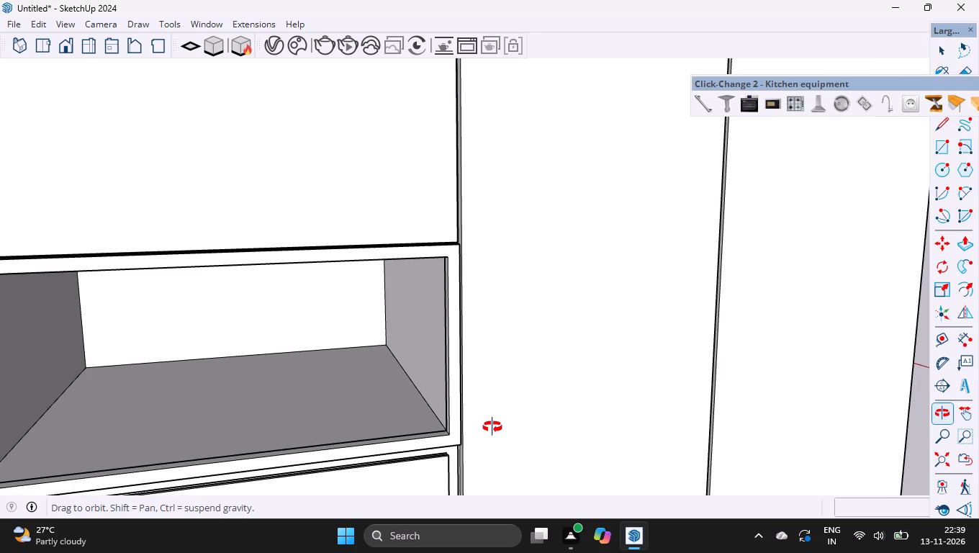
pyautogui.keyDown('ctrl'); pyautogui.scroll(8, 482, 429); pyautogui.keyUp('ctrl')
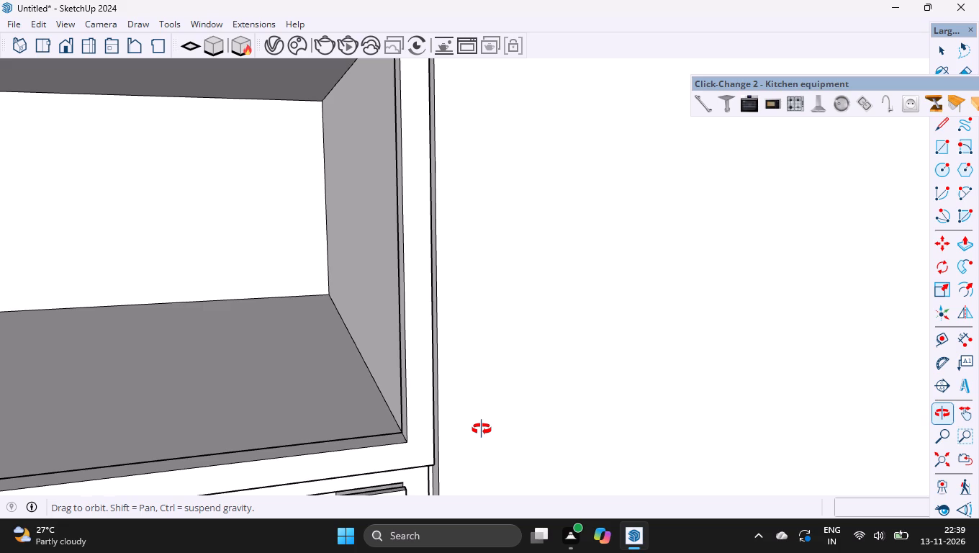
pyautogui.click(482, 429)
pyautogui.press('space')
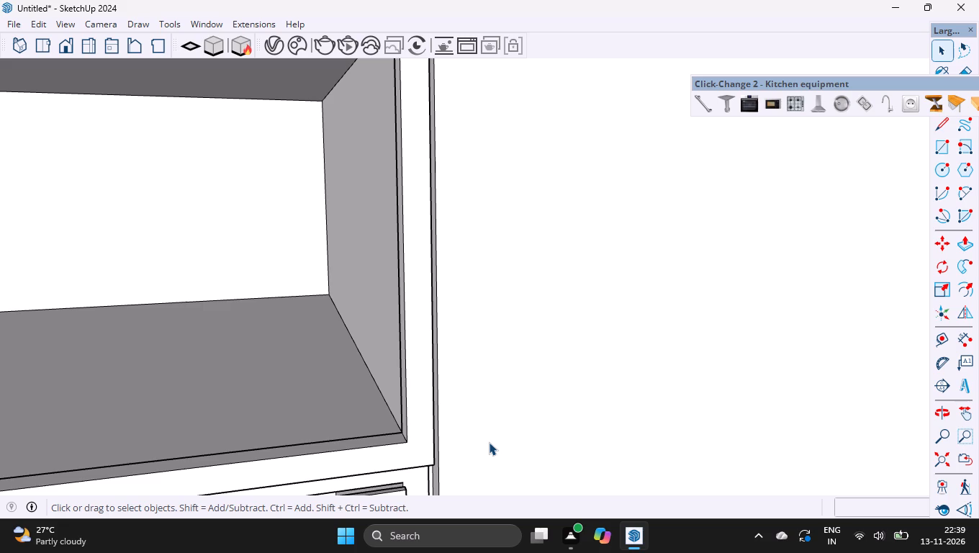
pyautogui.press('r')
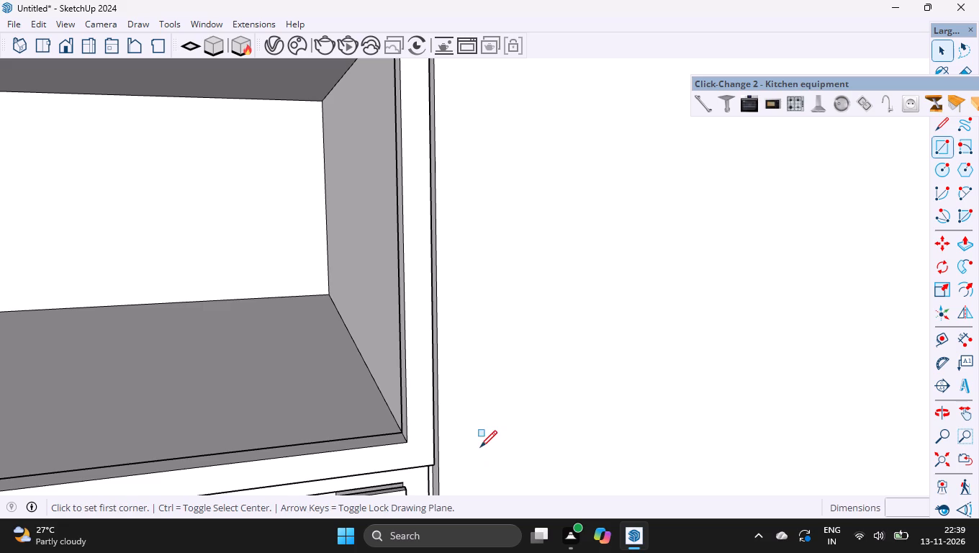
pyautogui.keyDown('ctrl'); pyautogui.scroll(5, 384, 440); pyautogui.keyUp('ctrl')
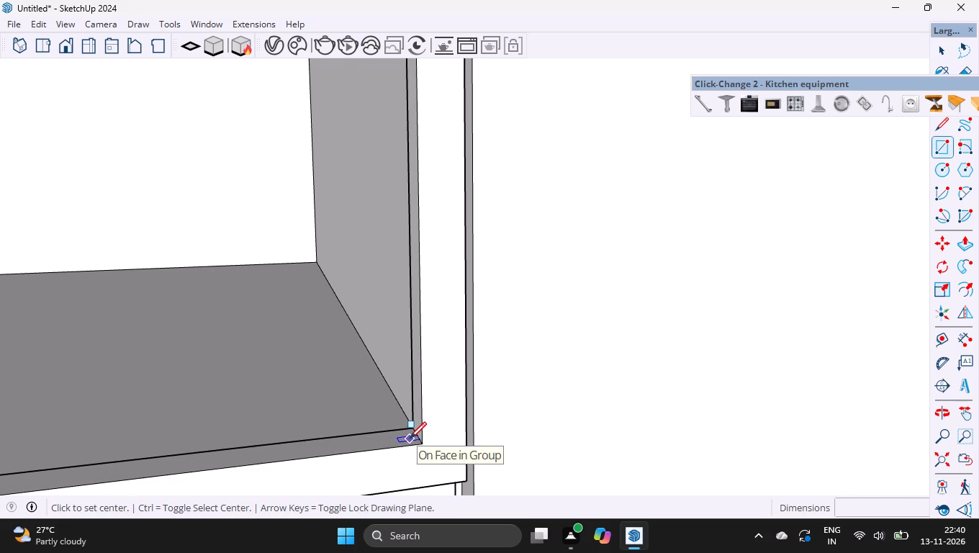
pyautogui.keyDown('ctrl'); pyautogui.scroll(7, 410, 439); pyautogui.keyUp('ctrl')
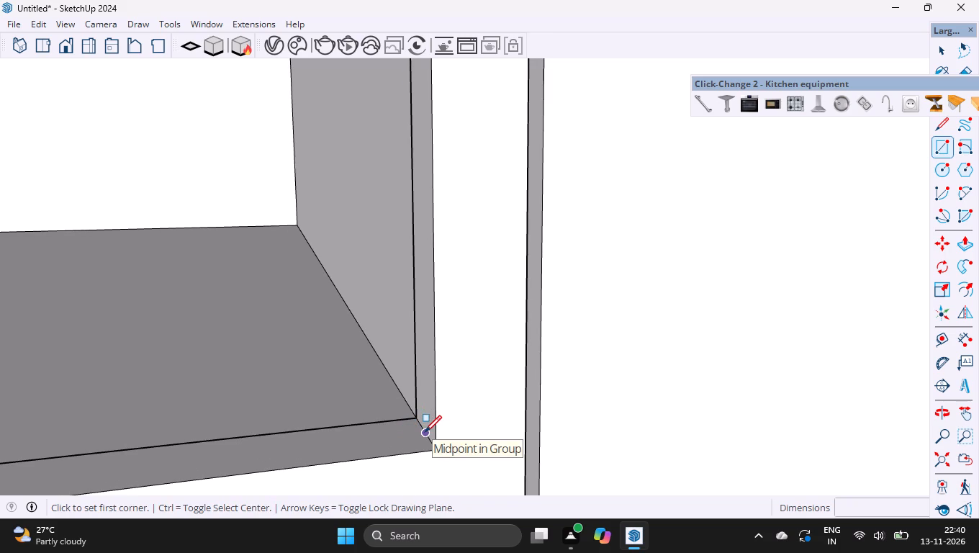
pyautogui.click(425, 432)
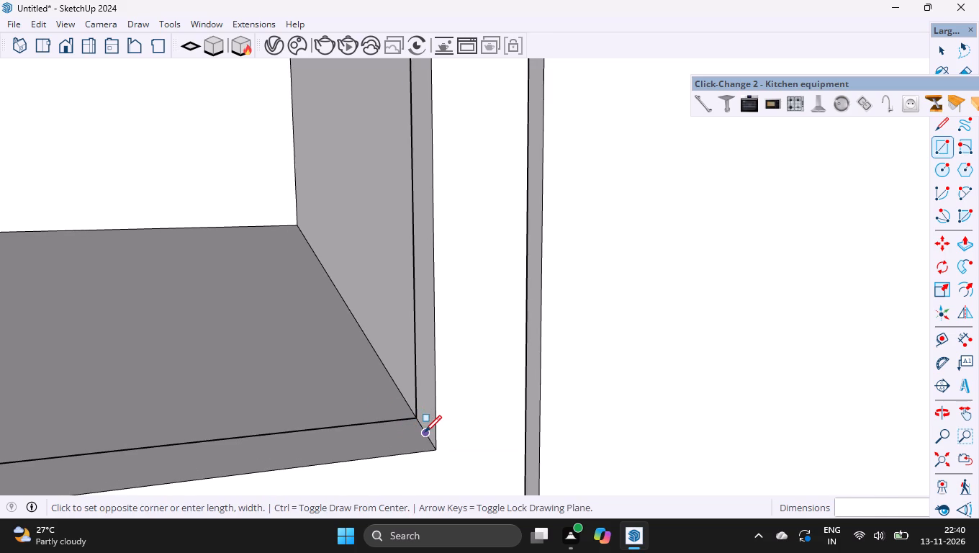
pyautogui.keyDown('ctrl'); pyautogui.scroll(-6, 353, 397); pyautogui.keyUp('ctrl')
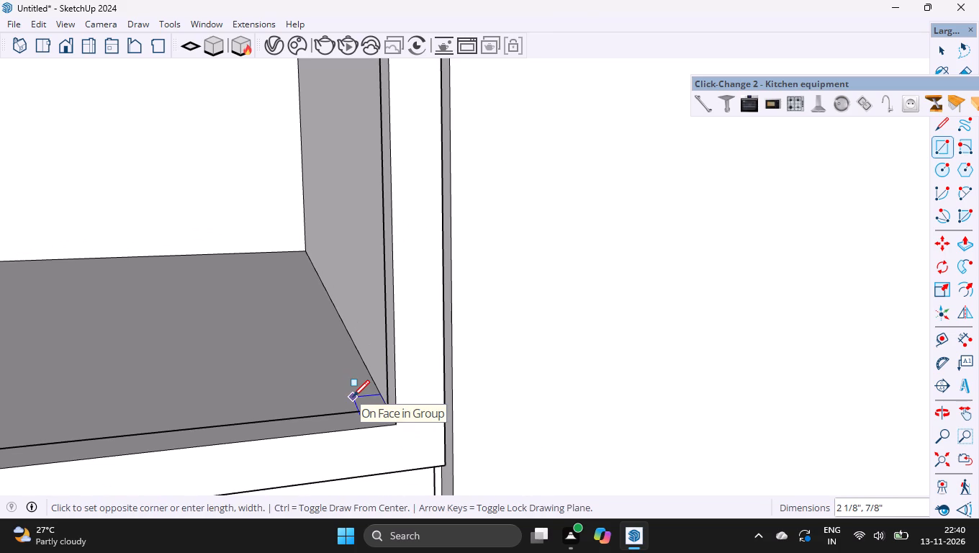
pyautogui.keyDown('ctrl'); pyautogui.scroll(-3, 353, 397); pyautogui.keyUp('ctrl')
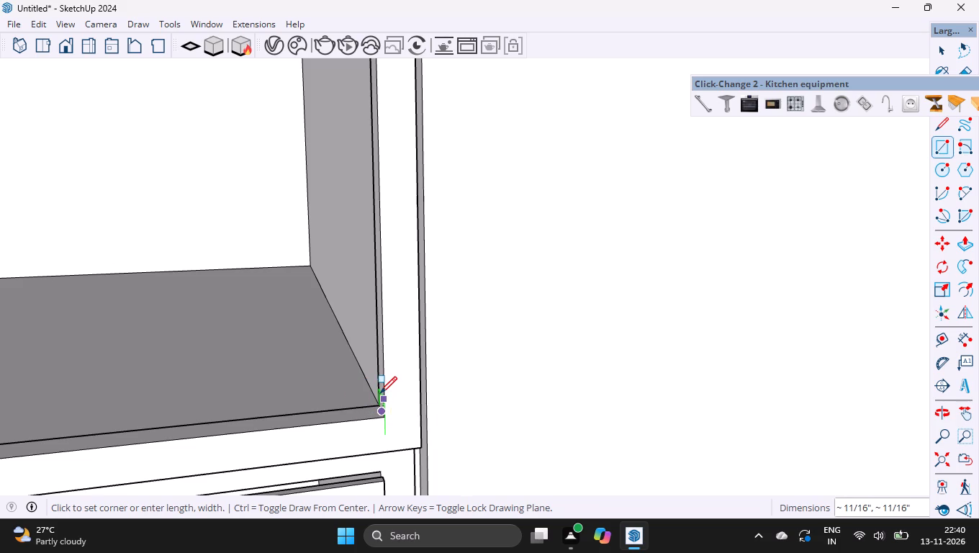
pyautogui.keyDown('ctrl'); pyautogui.scroll(-8, 359, 363); pyautogui.keyUp('ctrl')
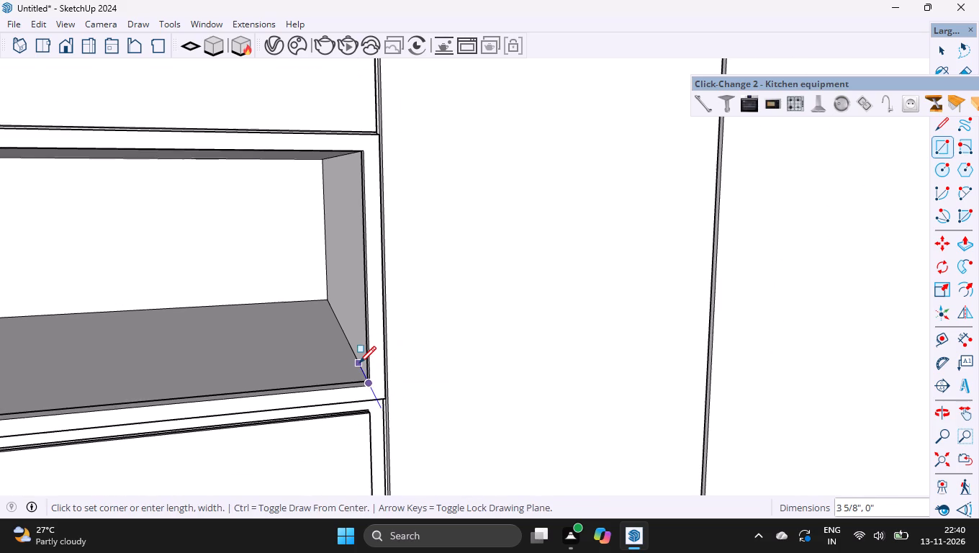
pyautogui.keyDown('ctrl'); pyautogui.scroll(-8, 359, 363); pyautogui.keyUp('ctrl')
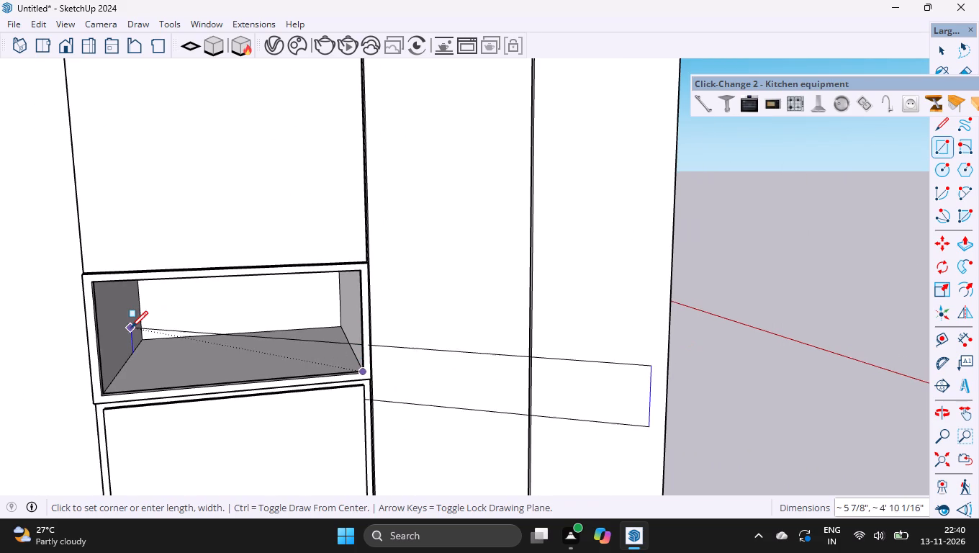
pyautogui.press('Up')
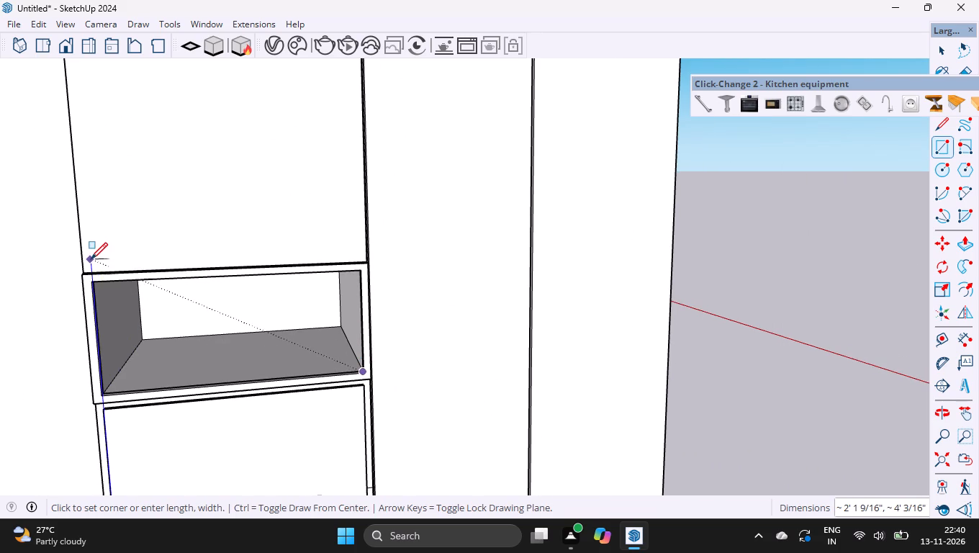
pyautogui.press('Right')
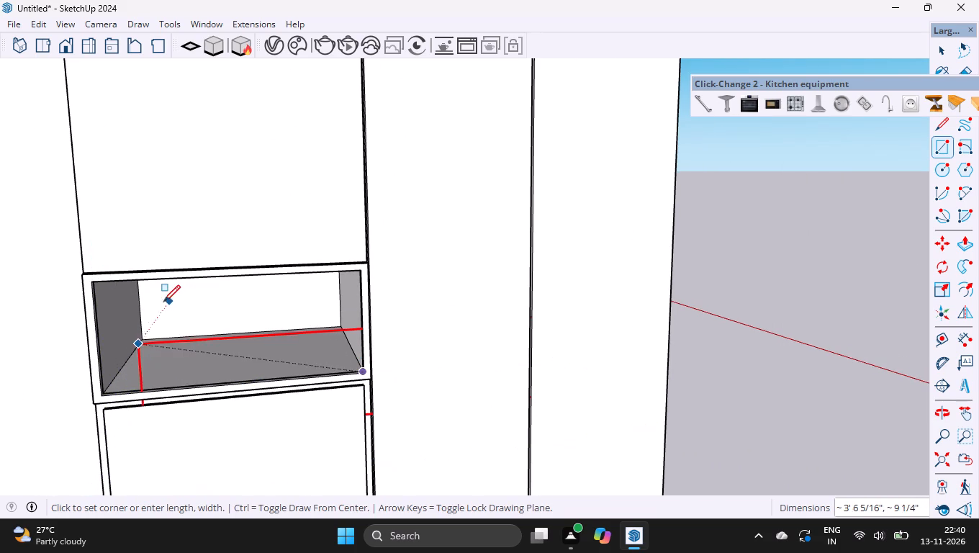
pyautogui.click(99, 281)
pyautogui.press('space')
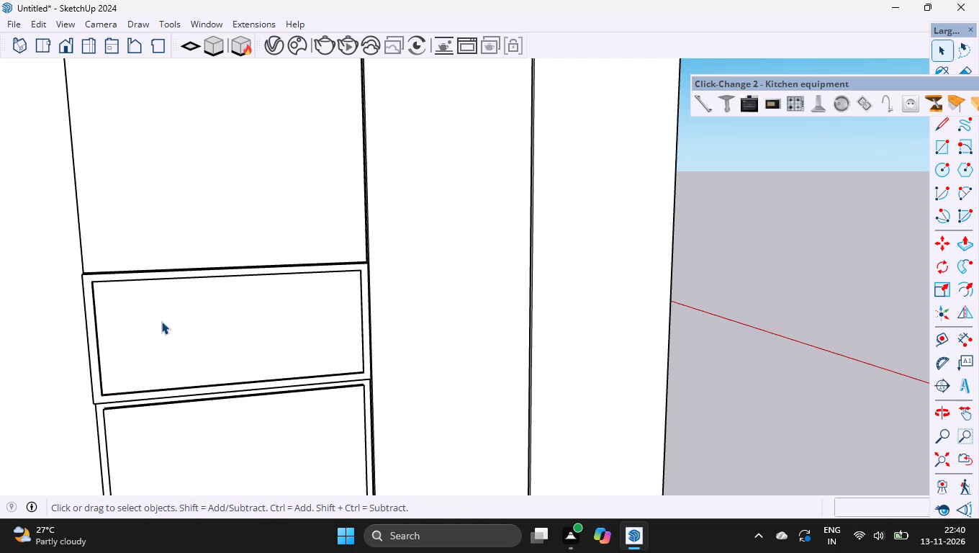
# Extrude the rectangle across the upper niche's opening 5 mm with Push/Pull.
pyautogui.press('p')
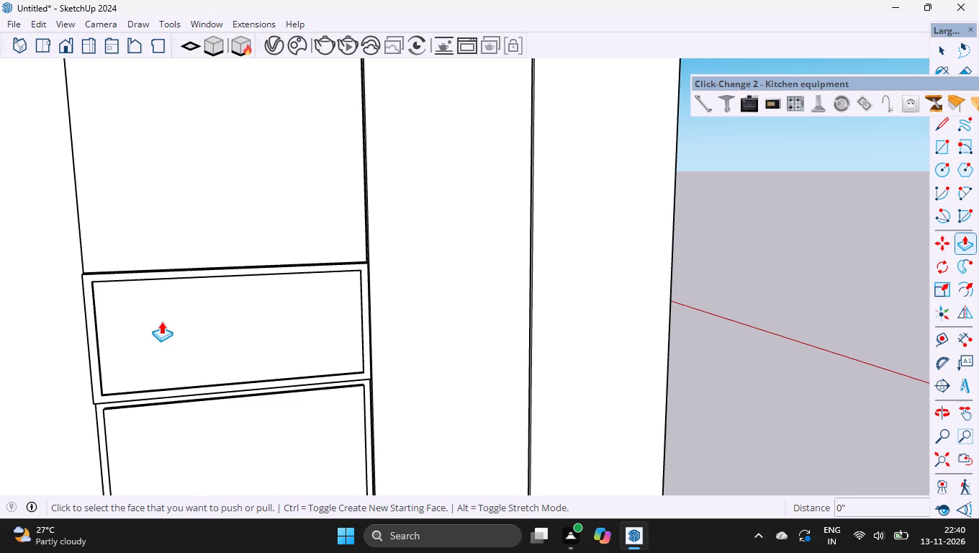
pyautogui.click(163, 322)
pyautogui.write('5mm')
pyautogui.press('Return')
pyautogui.press('space')
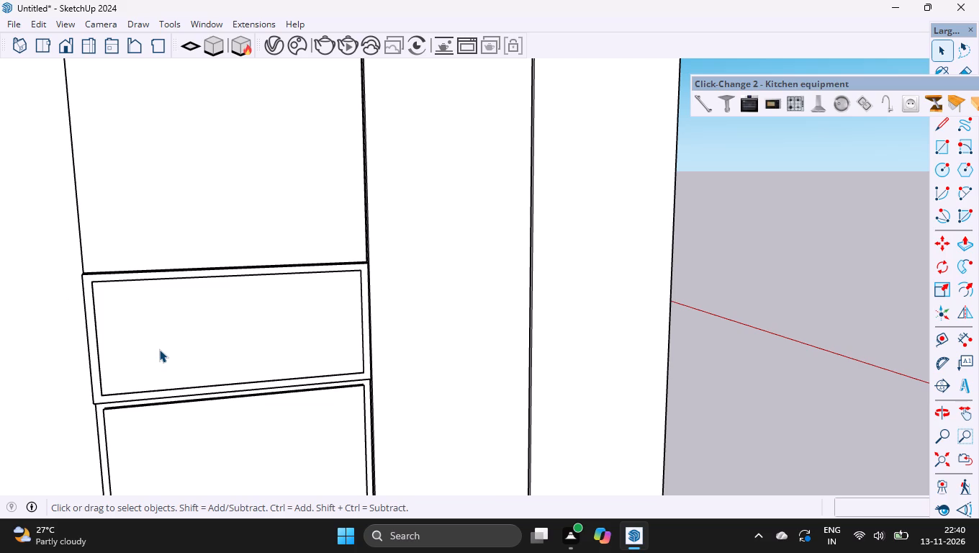
# Select the whole 5 mm panel in the upper niche's opening and make it a group.
pyautogui.tripleClick(159, 349)
pyautogui.rightClick(159, 349)
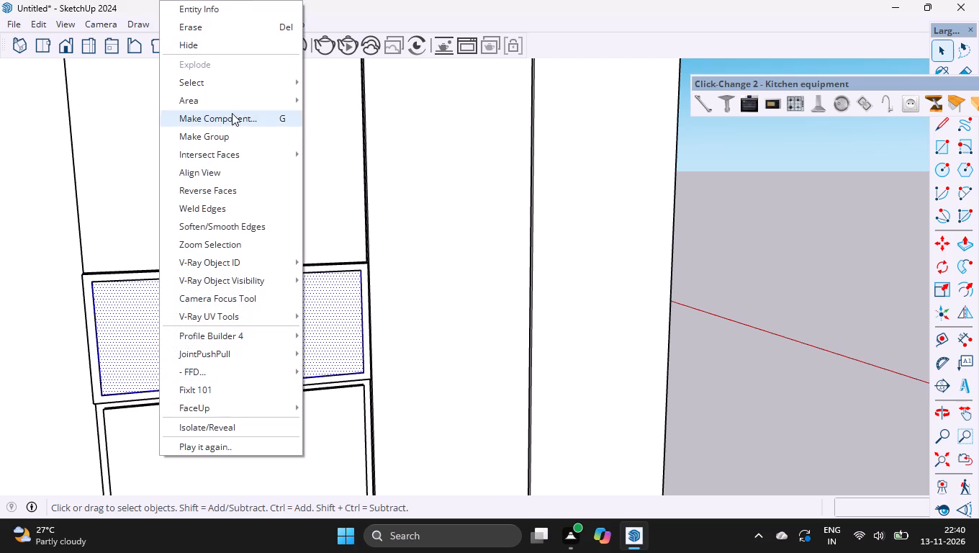
pyautogui.tripleClick(342, 307)
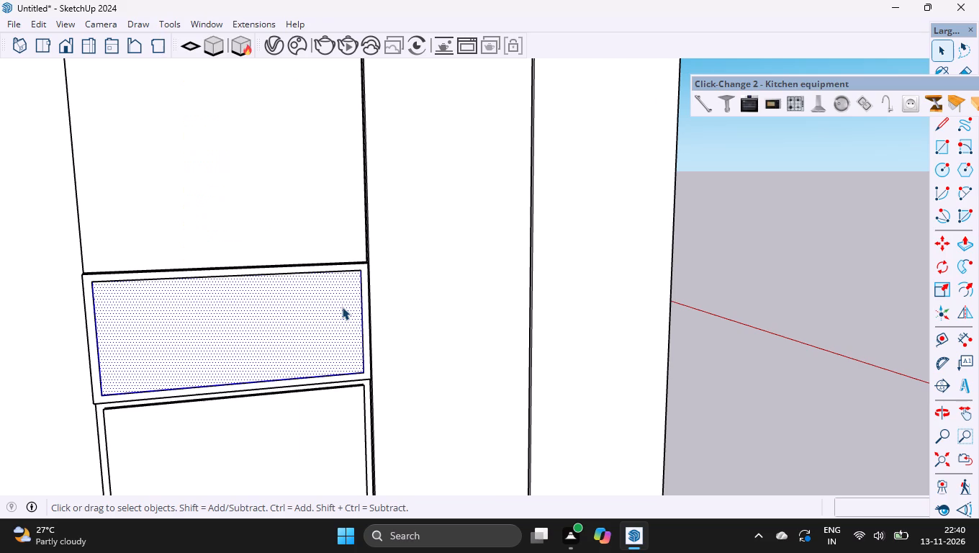
pyautogui.click(342, 307)
pyautogui.rightClick(342, 307)
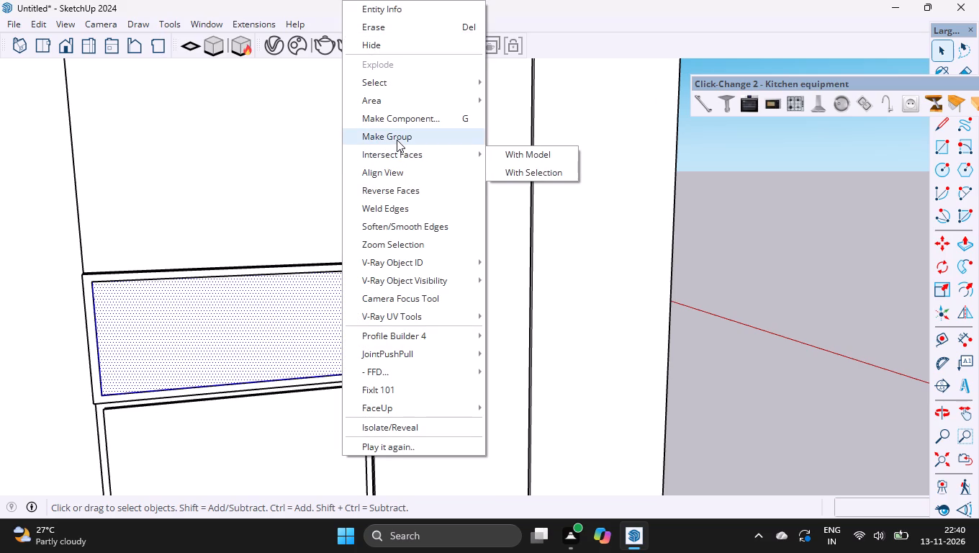
pyautogui.click(397, 140)
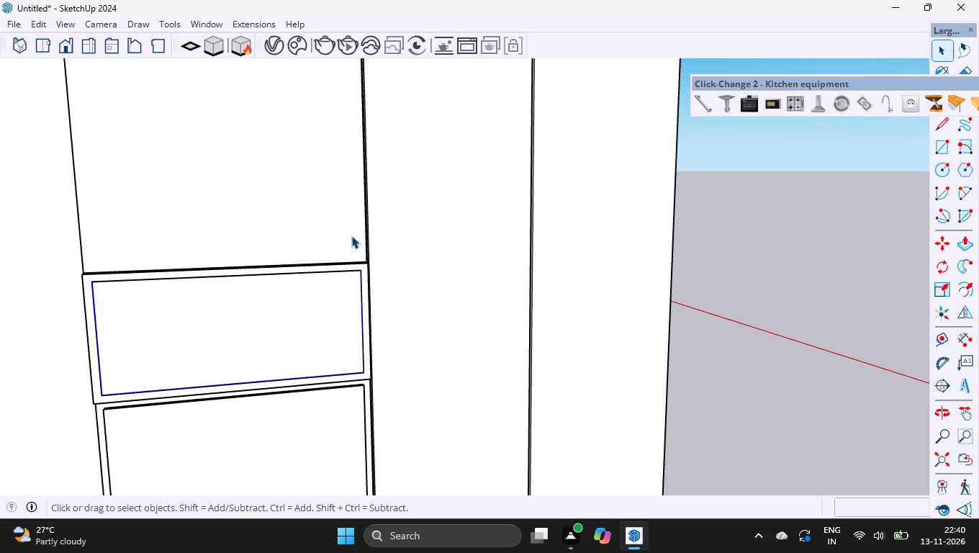
# Move the panel group 2.5 mm along the red axis into the niche, and clear the selection.
pyautogui.press('m')
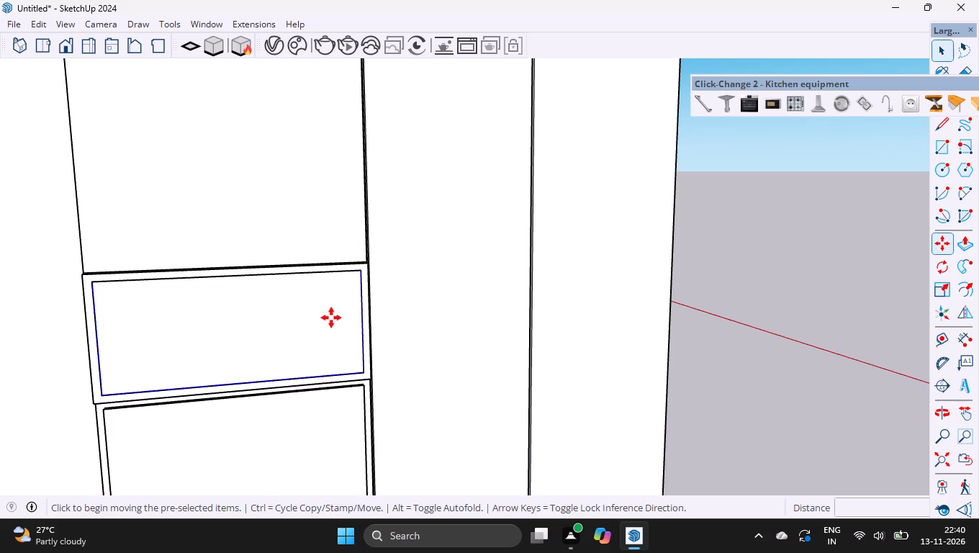
pyautogui.click(322, 333)
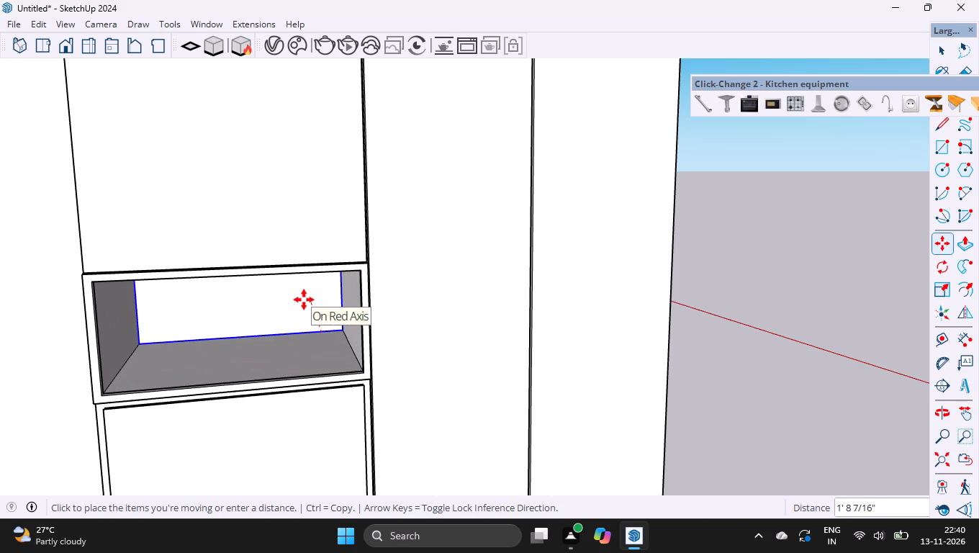
pyautogui.press('Left')
pyautogui.press('Right')
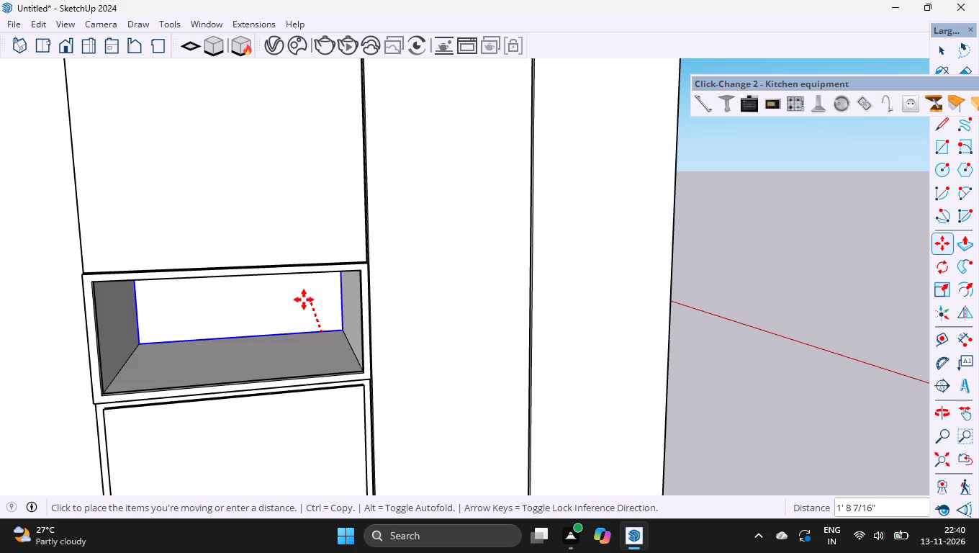
pyautogui.write('2.5')
pyautogui.write('mm')
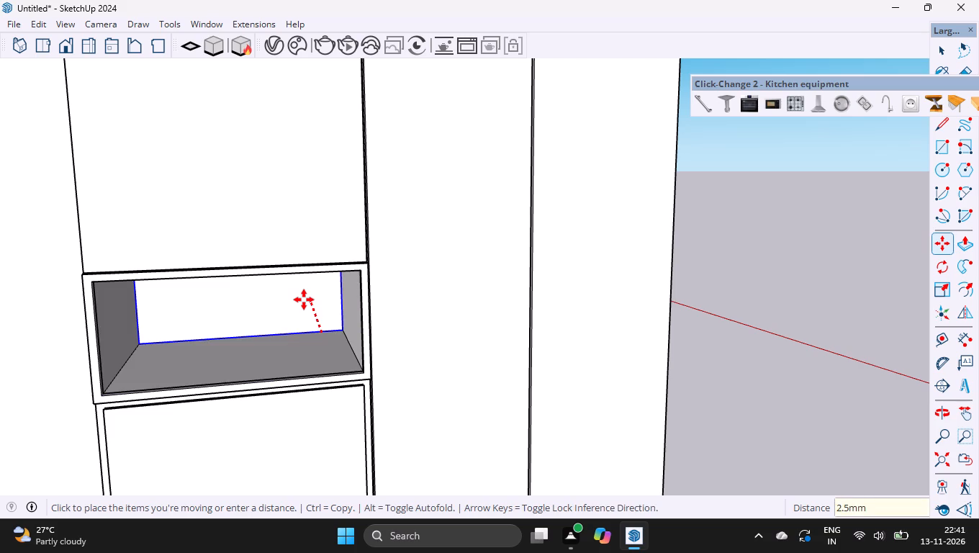
pyautogui.press('Return')
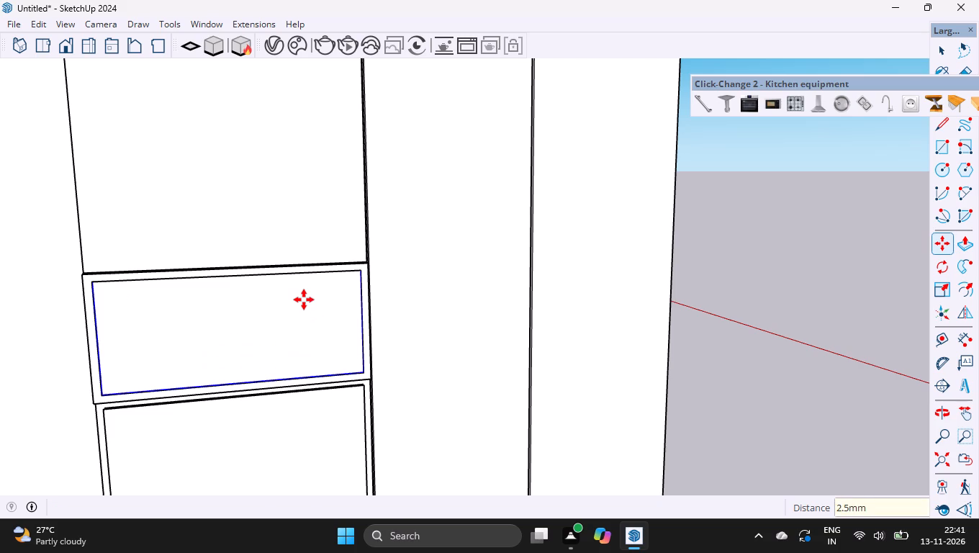
pyautogui.press('space')
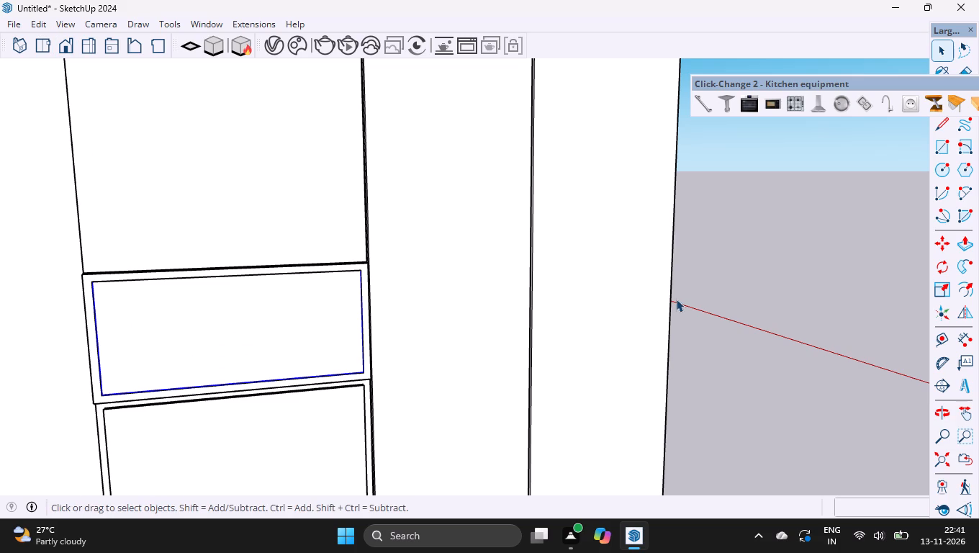
pyautogui.click(676, 299)
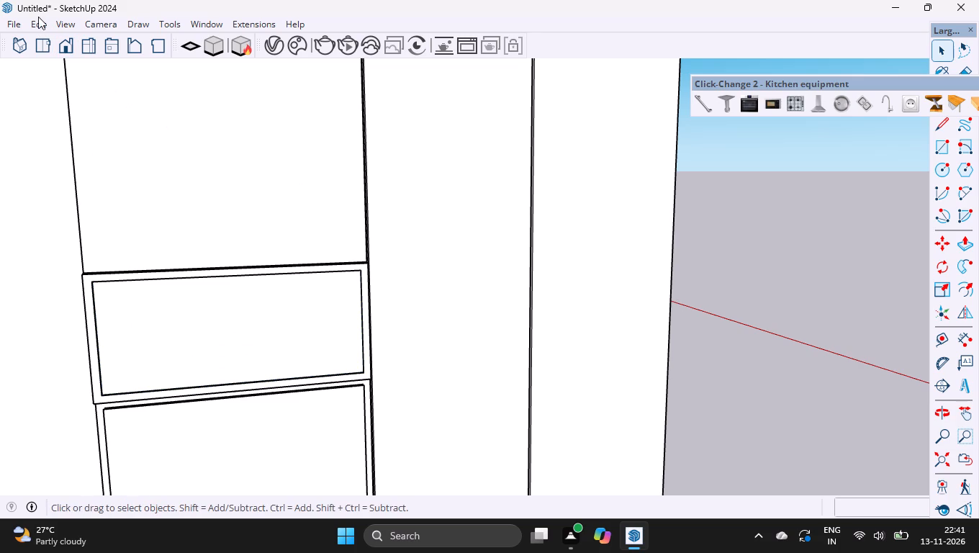
# Unhide all hidden objects in the model.
pyautogui.click(43, 23)
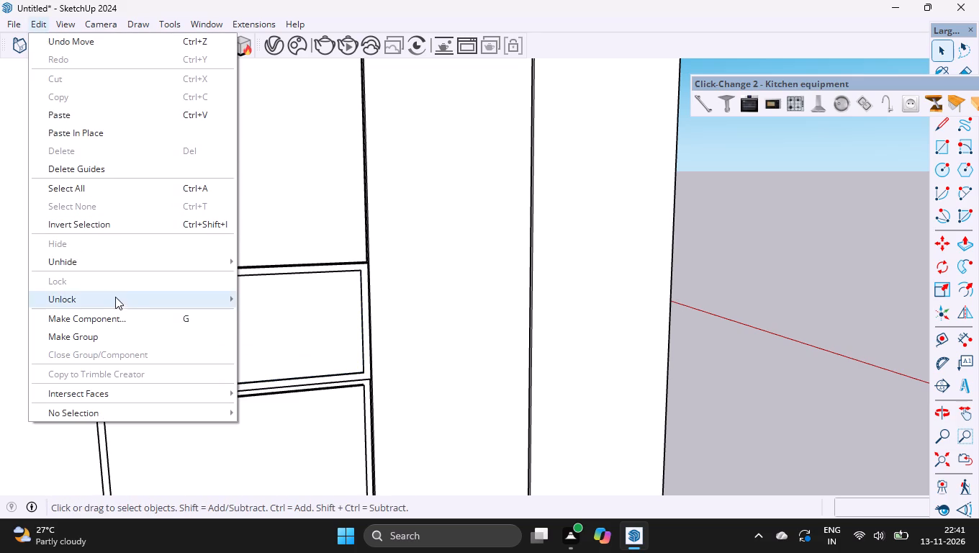
pyautogui.click(255, 298)
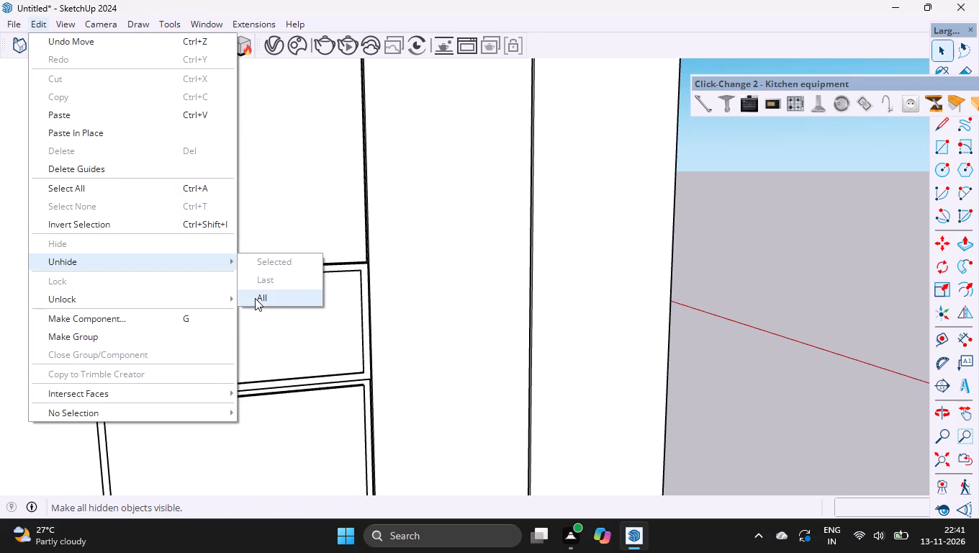
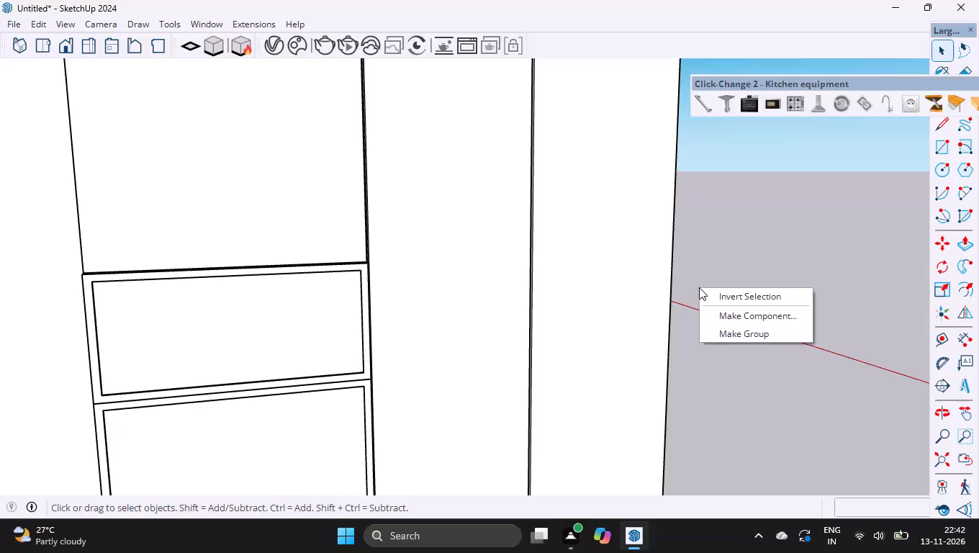
# Select the frames of the upper and lower niches together, and bring up the downloaded materials in Chaos Cosmos.
pyautogui.click(829, 398)
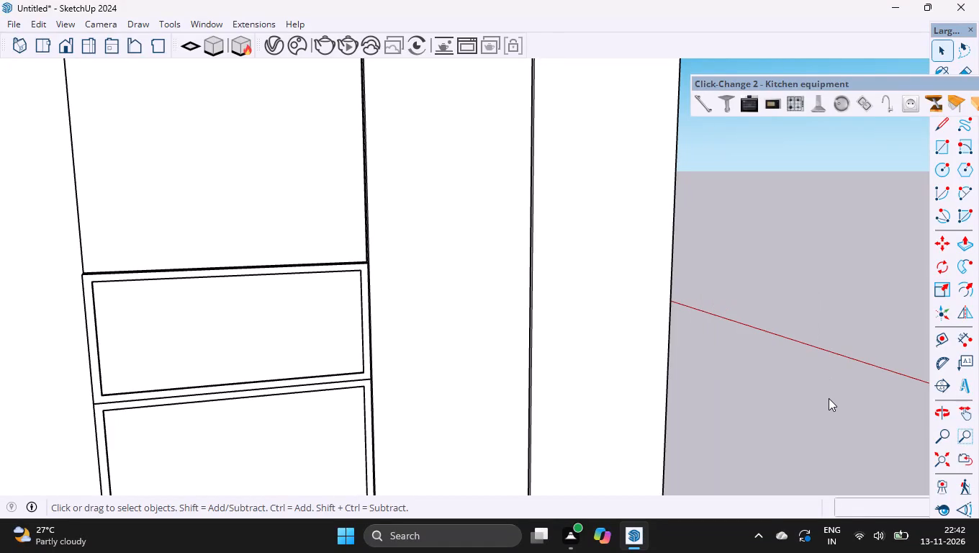
pyautogui.keyDown('ctrl'); pyautogui.scroll(2, 369, 333); pyautogui.keyUp('ctrl')
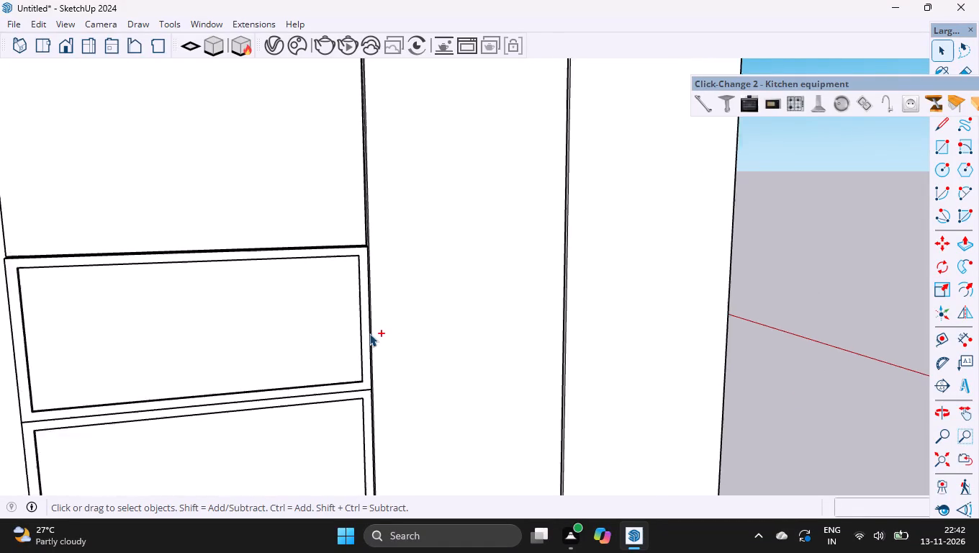
pyautogui.keyDown('ctrl'); pyautogui.scroll(1, 369, 333); pyautogui.keyUp('ctrl')
pyautogui.click(365, 376)
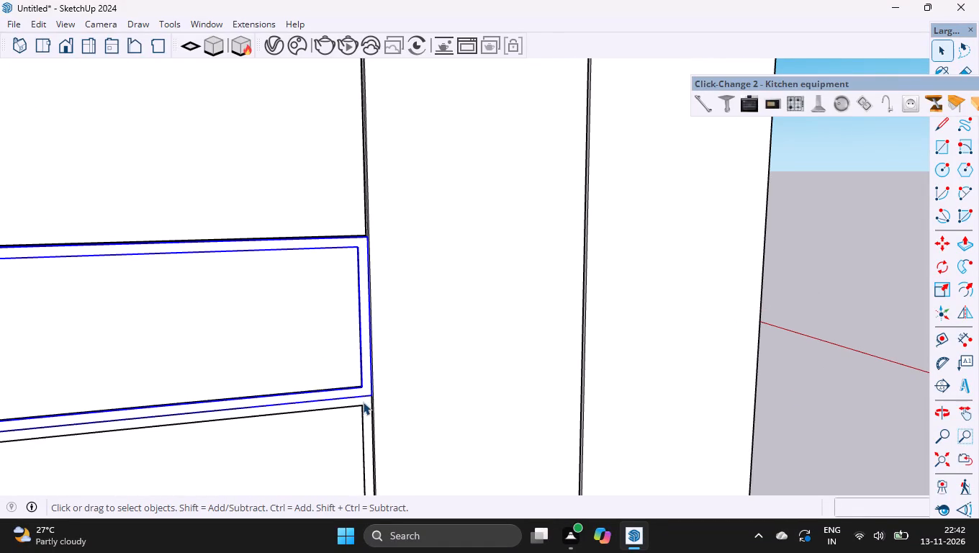
pyautogui.keyDown('ctrl'); pyautogui.click(368, 404); pyautogui.keyUp('ctrl')
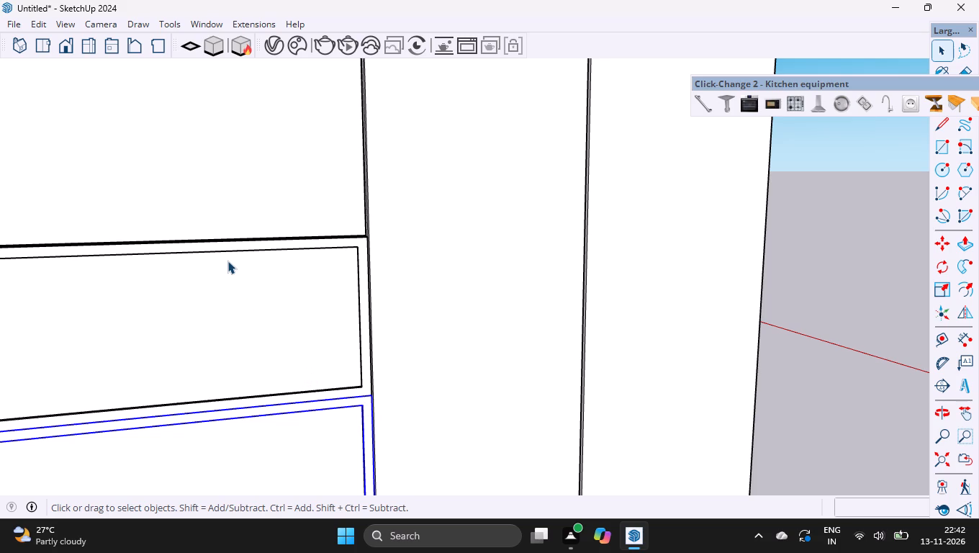
pyautogui.click(304, 37)
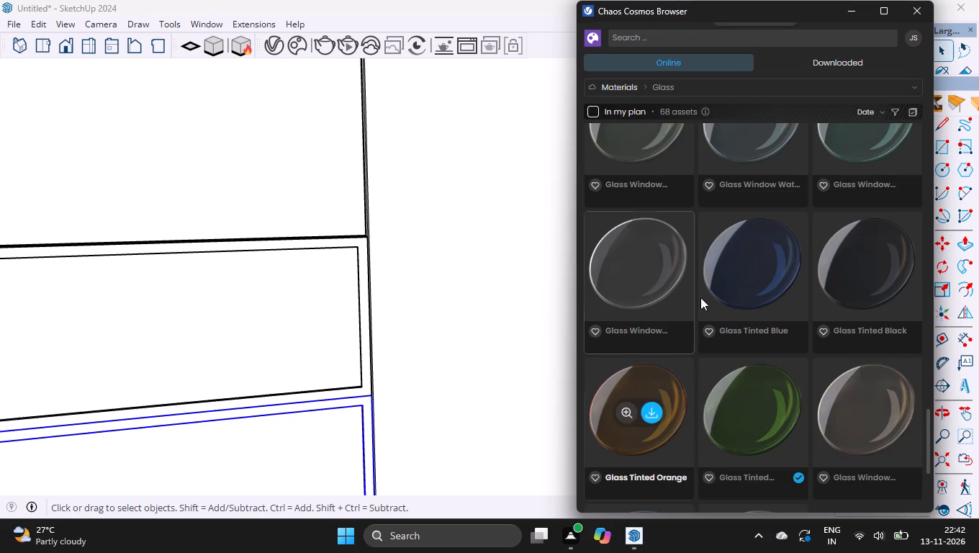
pyautogui.click(811, 63)
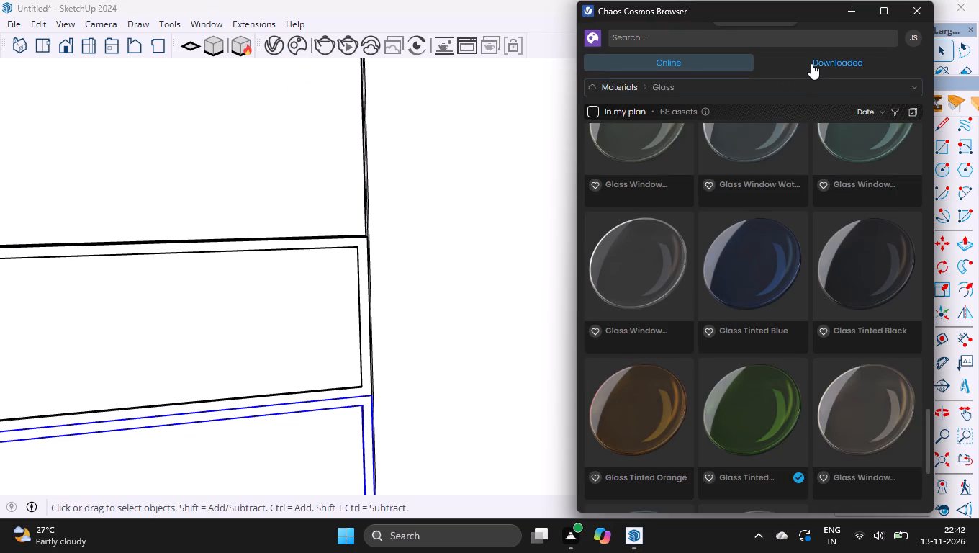
pyautogui.keyDown('ctrl'); pyautogui.click(366, 314); pyautogui.keyUp('ctrl')
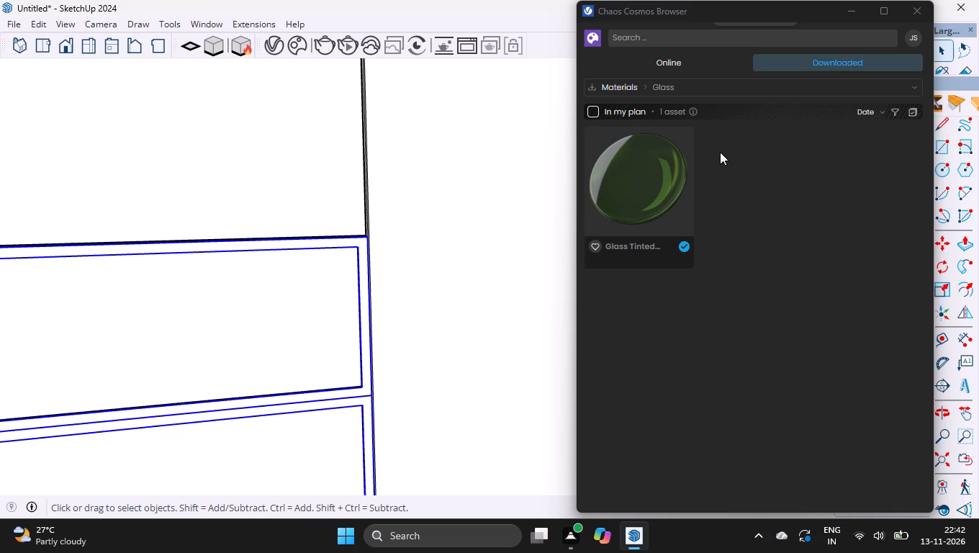
# Download Milled Metal 001 7.05cm from the online metal materials in Chaos Cosmos and import it into the model.
pyautogui.click(686, 60)
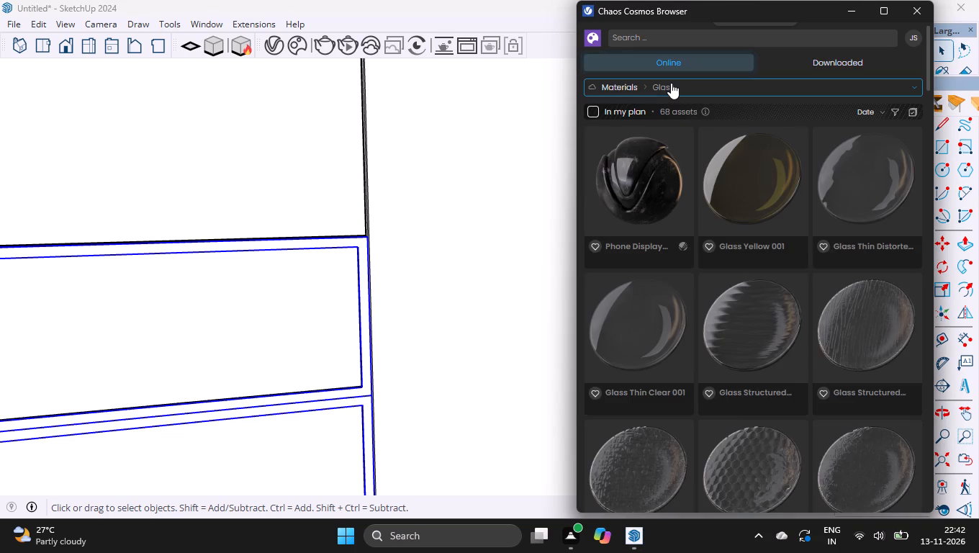
pyautogui.click(671, 83)
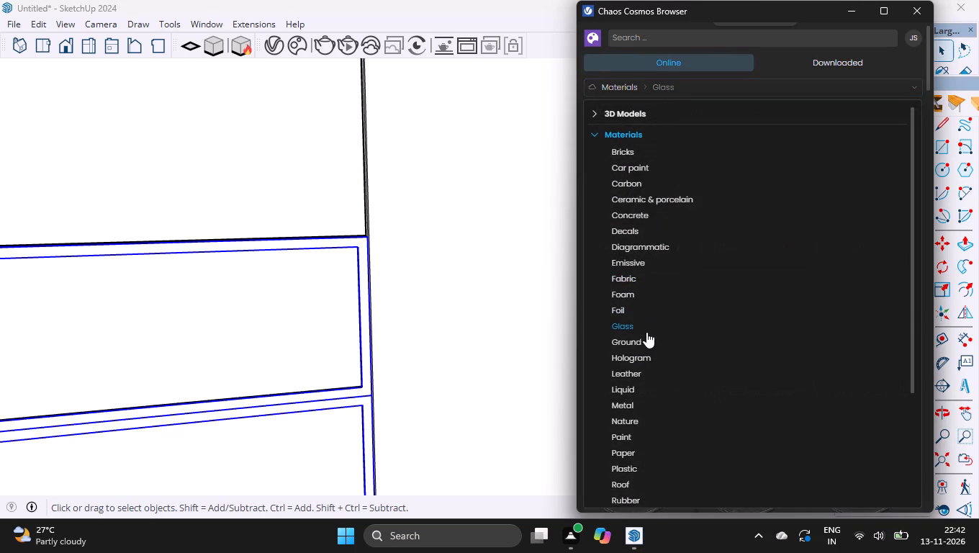
pyautogui.click(626, 409)
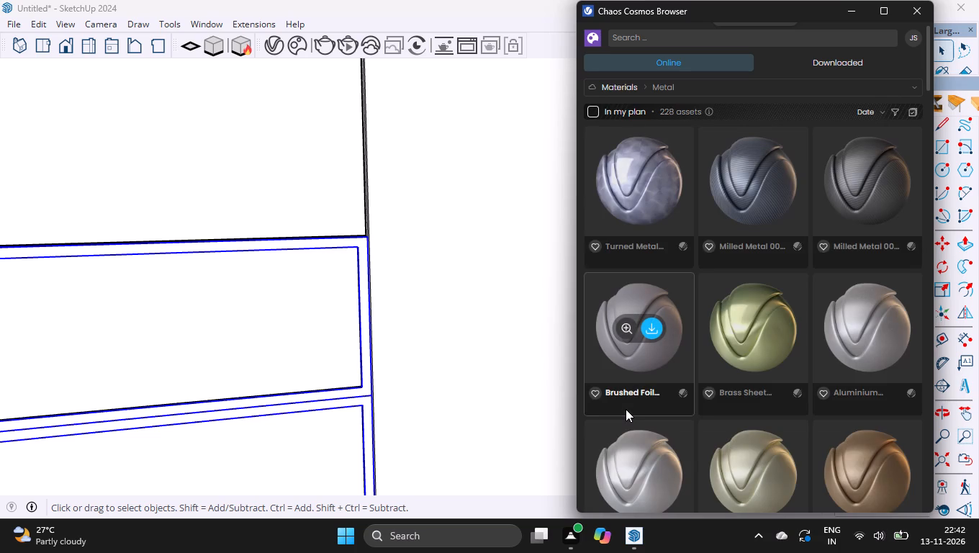
pyautogui.click(626, 409)
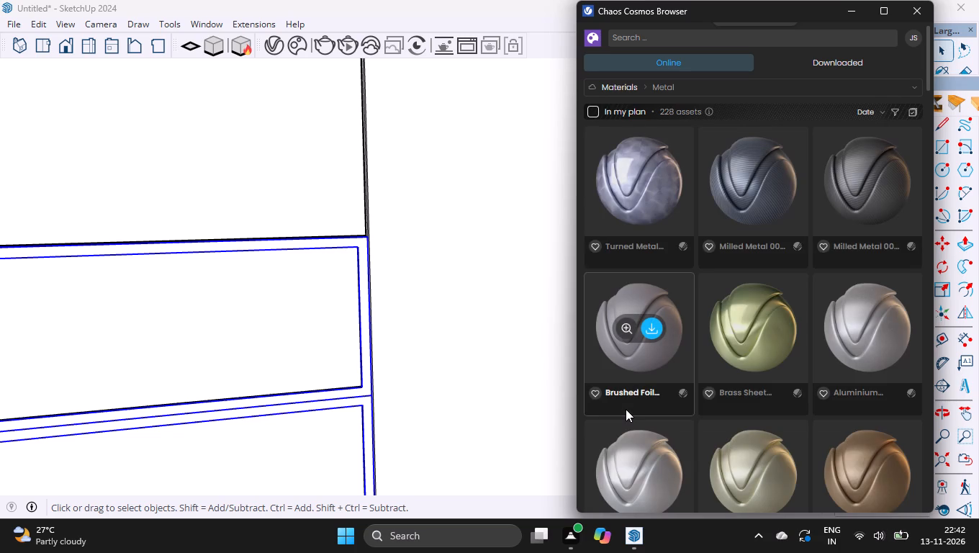
pyautogui.click(626, 409)
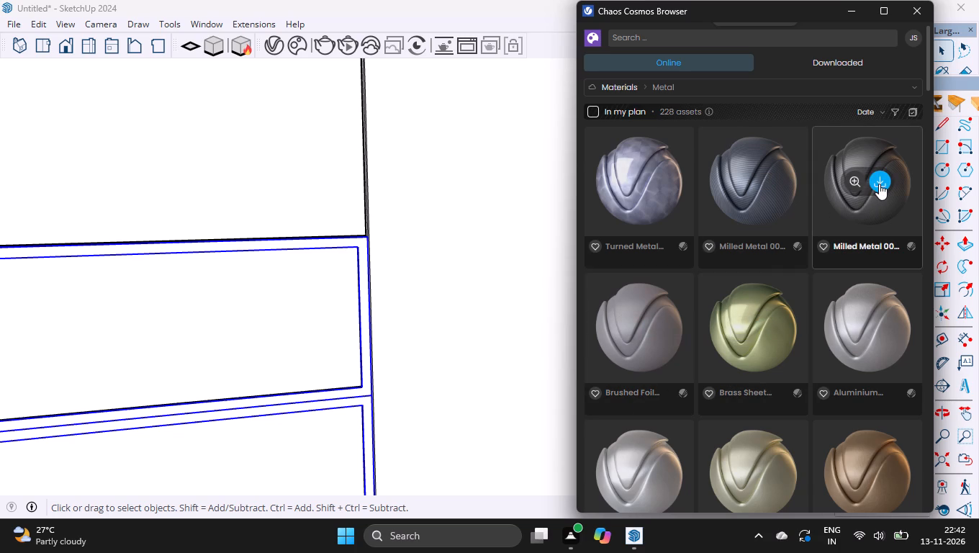
pyautogui.click(879, 184)
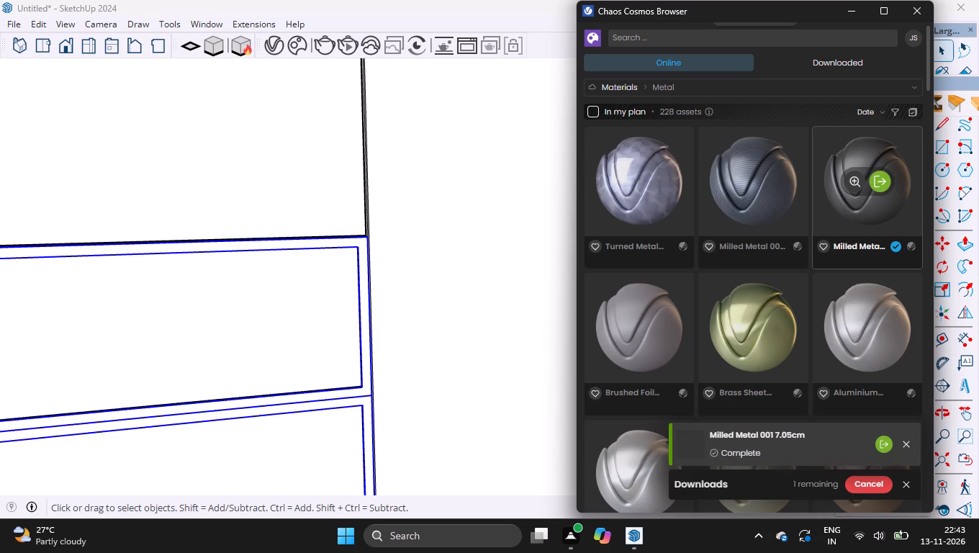
pyautogui.click(886, 190)
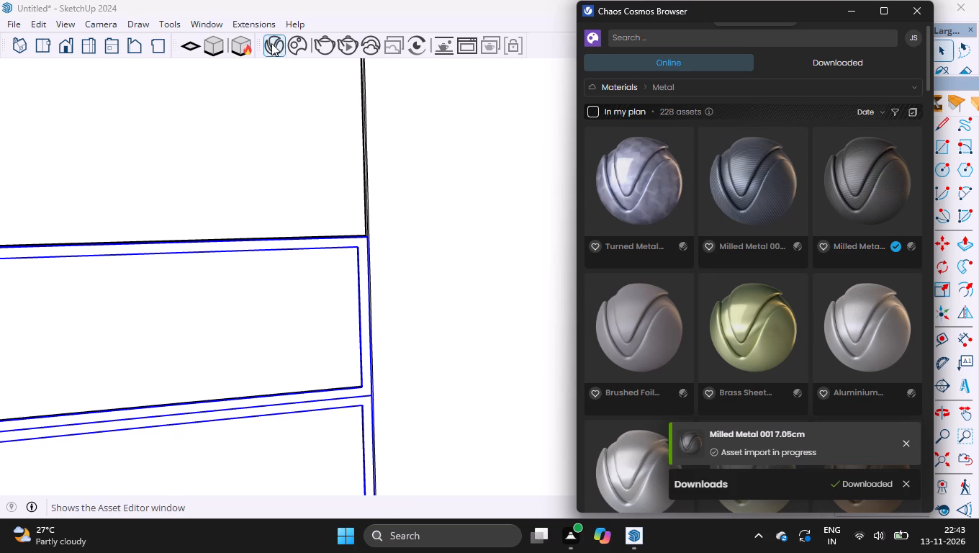
# Apply the imported Milled Metal 001 material to the selected upper and lower niche frames.
pyautogui.click(271, 42)
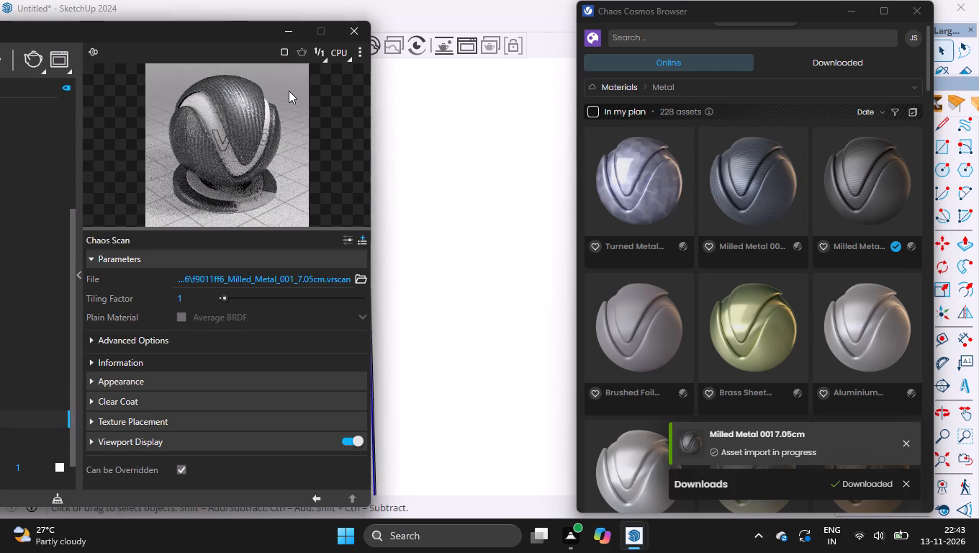
pyautogui.rightClick(40, 415)
pyautogui.click(90, 252)
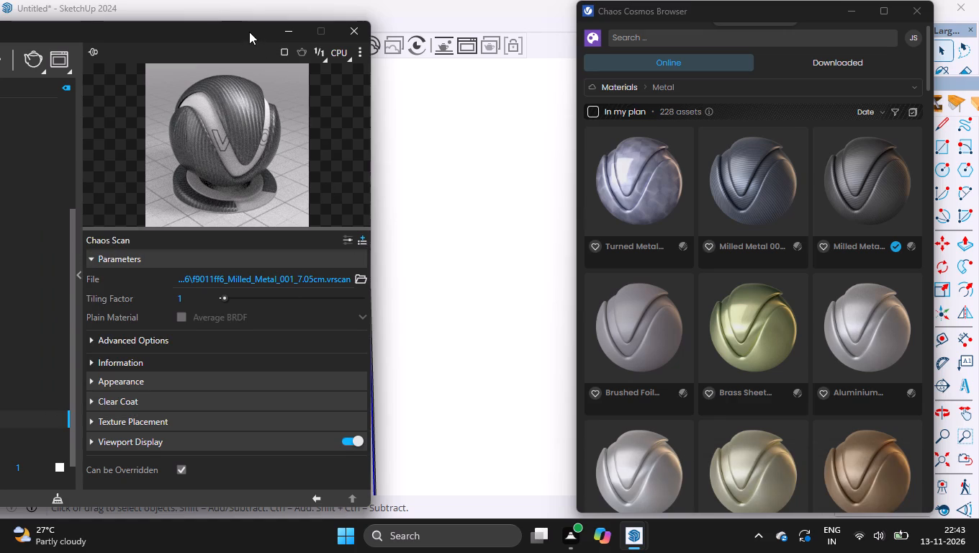
# Apply the Milled Metal 001 material to the upper niche frame's geometry inside its group, and return to the model view.
pyautogui.moveTo(249, 32); pyautogui.dragTo(175, 135)
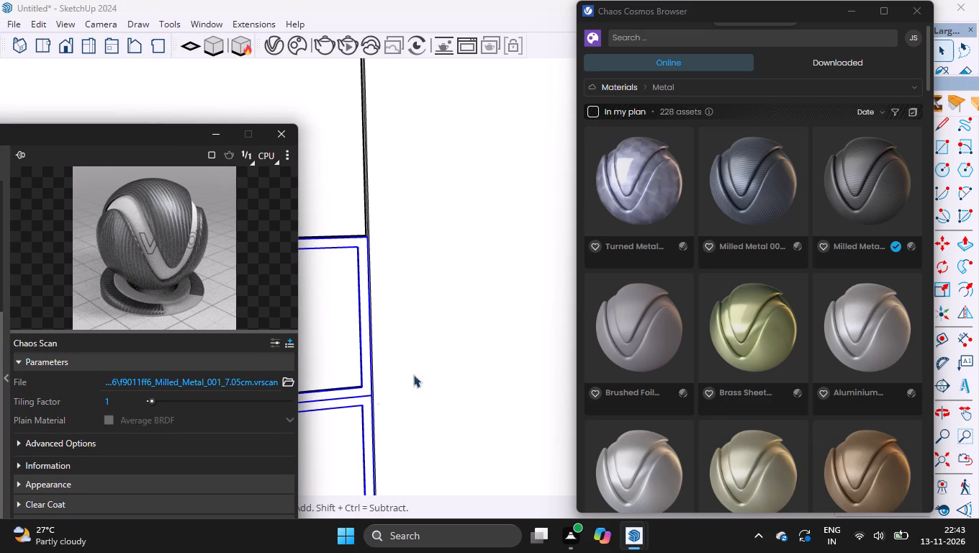
pyautogui.tripleClick(366, 385)
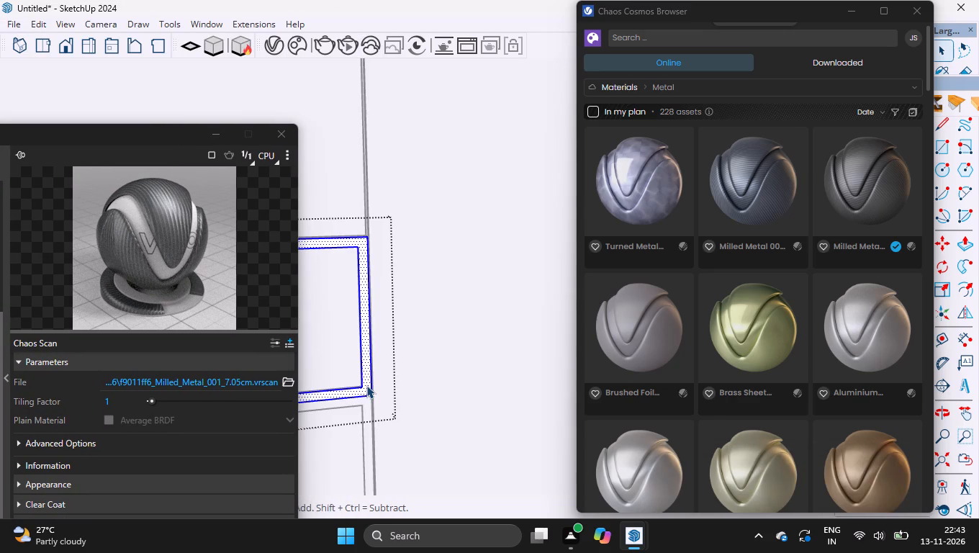
pyautogui.moveTo(147, 138); pyautogui.dragTo(181, 57)
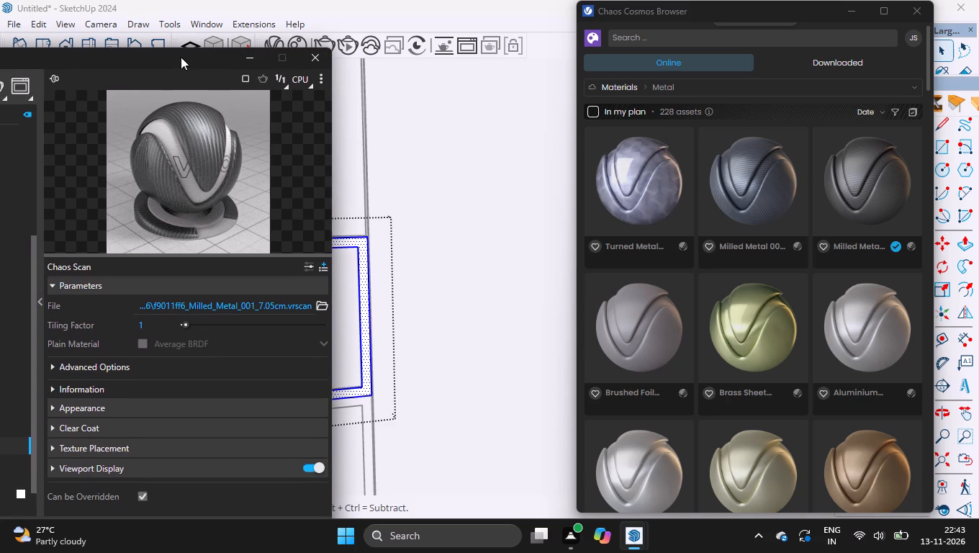
pyautogui.rightClick(17, 444)
pyautogui.click(66, 287)
pyautogui.click(320, 60)
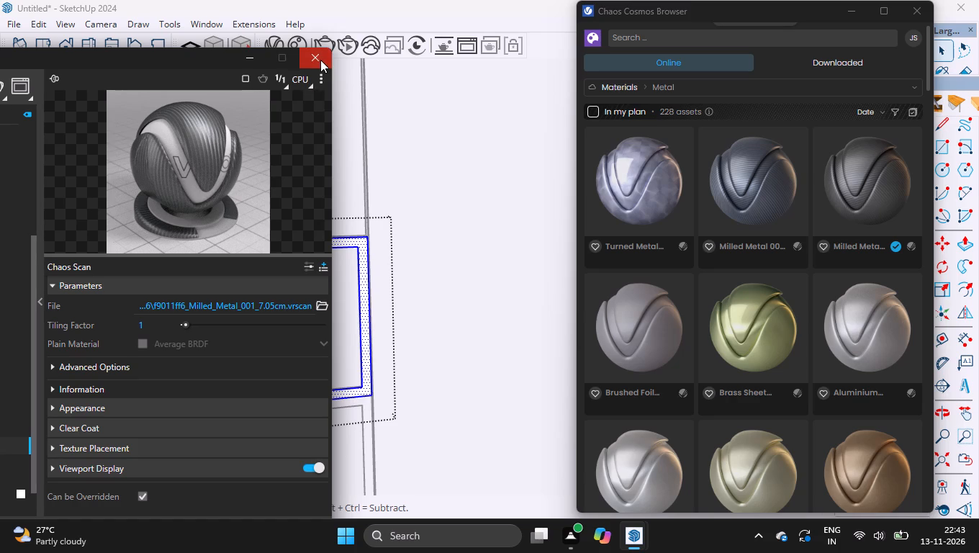
pyautogui.keyDown('ctrl'); pyautogui.scroll(-4, 402, 295); pyautogui.keyUp('ctrl')
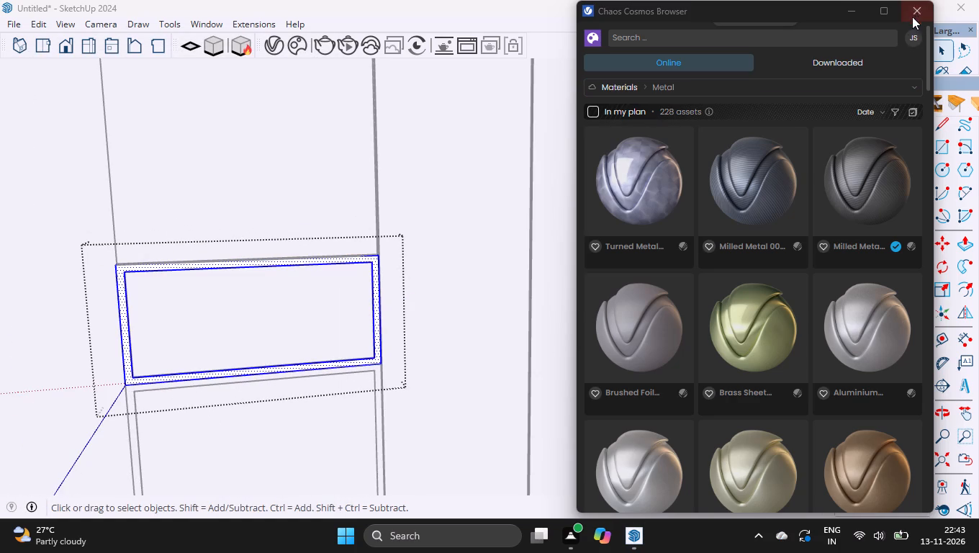
pyautogui.click(915, 14)
pyautogui.click(768, 221)
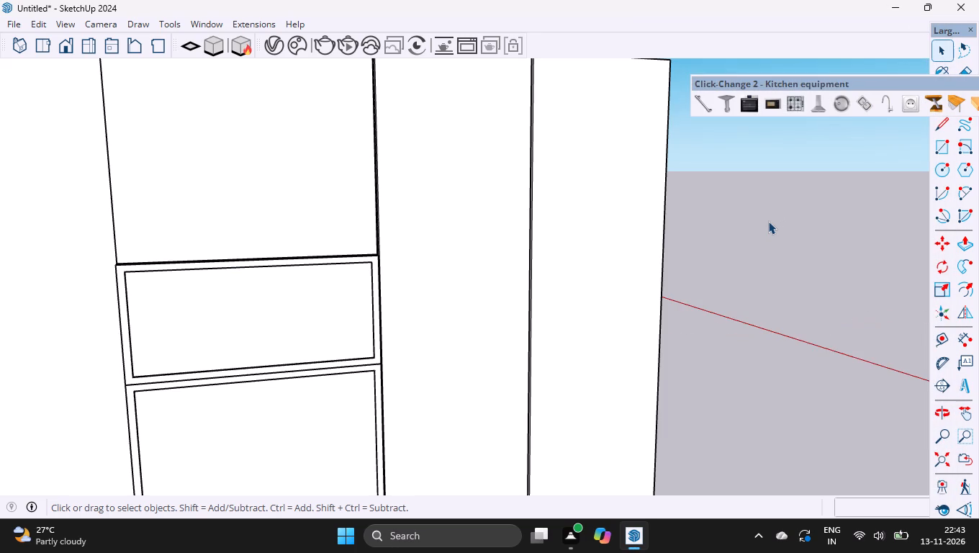
# Run an interactive V-Ray render of the kitchen's tall units, examine the metal niche frames up close, and close the render window.
pyautogui.press('o')
pyautogui.moveTo(731, 235); pyautogui.dragTo(407, 355)
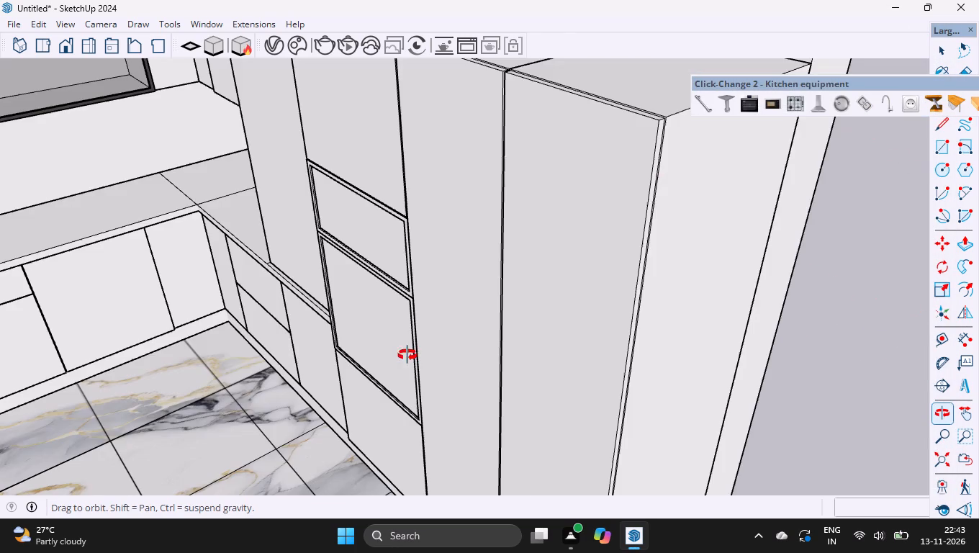
pyautogui.keyDown('ctrl'); pyautogui.scroll(-10, 443, 408); pyautogui.keyUp('ctrl')
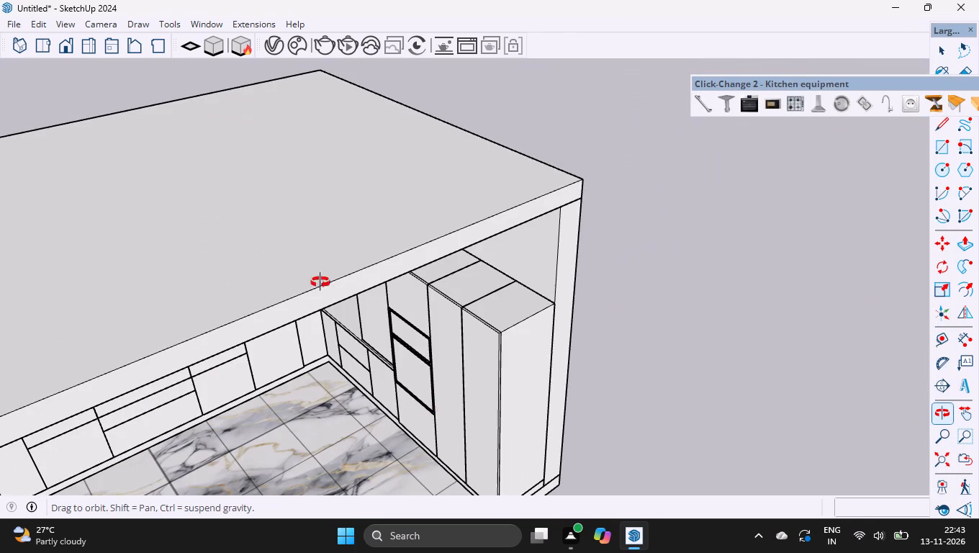
pyautogui.keyDown('ctrl'); pyautogui.scroll(-5, 312, 266); pyautogui.keyUp('ctrl')
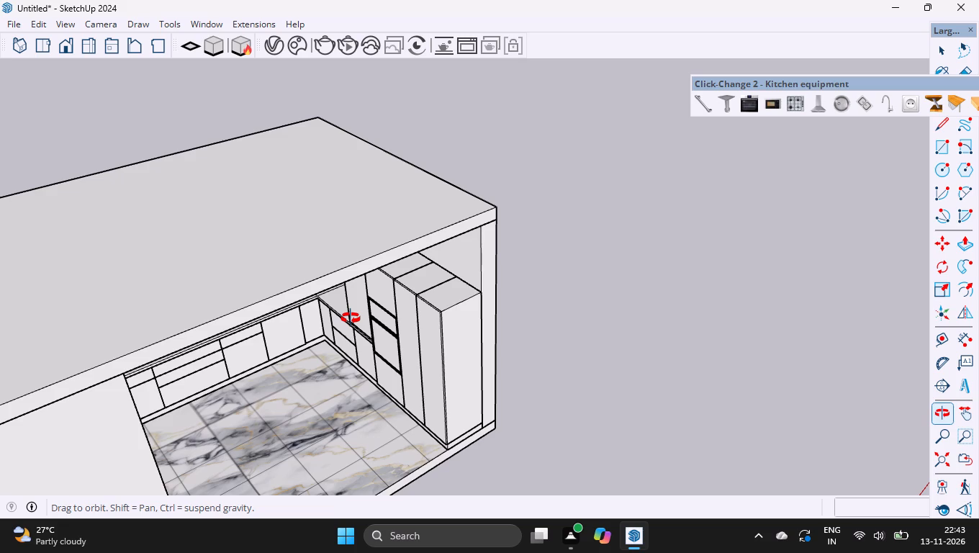
pyautogui.click(351, 318)
pyautogui.click(351, 318)
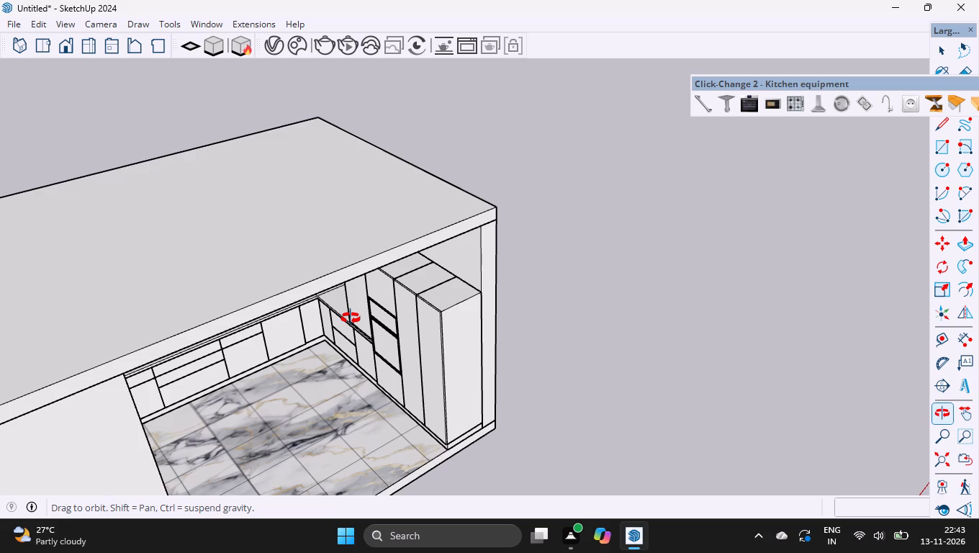
pyautogui.click(350, 318)
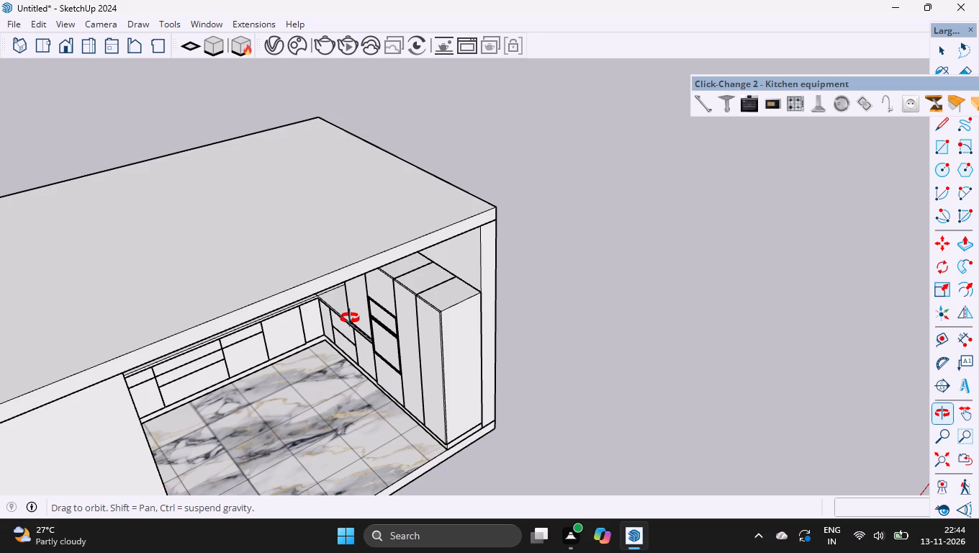
pyautogui.click(350, 318)
pyautogui.moveTo(553, 337); pyautogui.dragTo(492, 200)
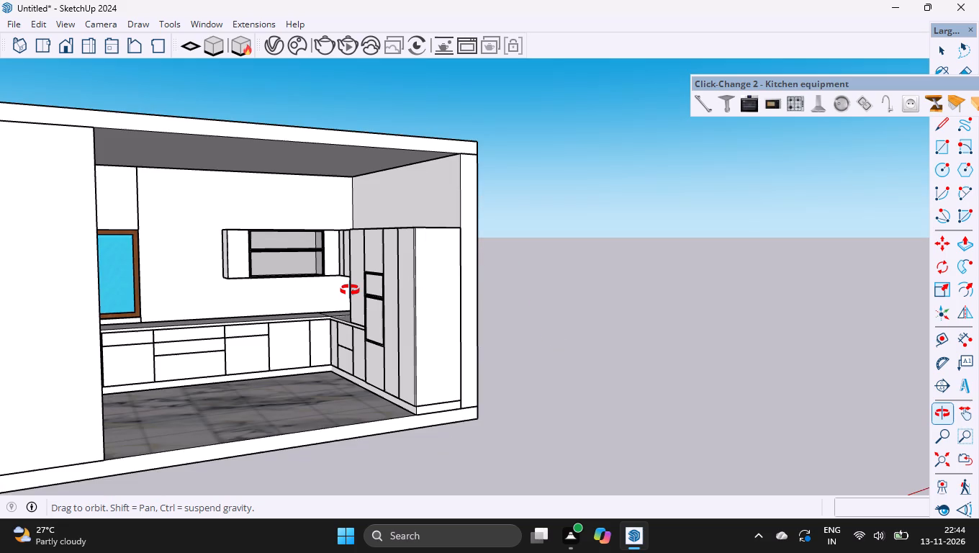
pyautogui.moveTo(350, 290); pyautogui.dragTo(509, 292)
pyautogui.press('space')
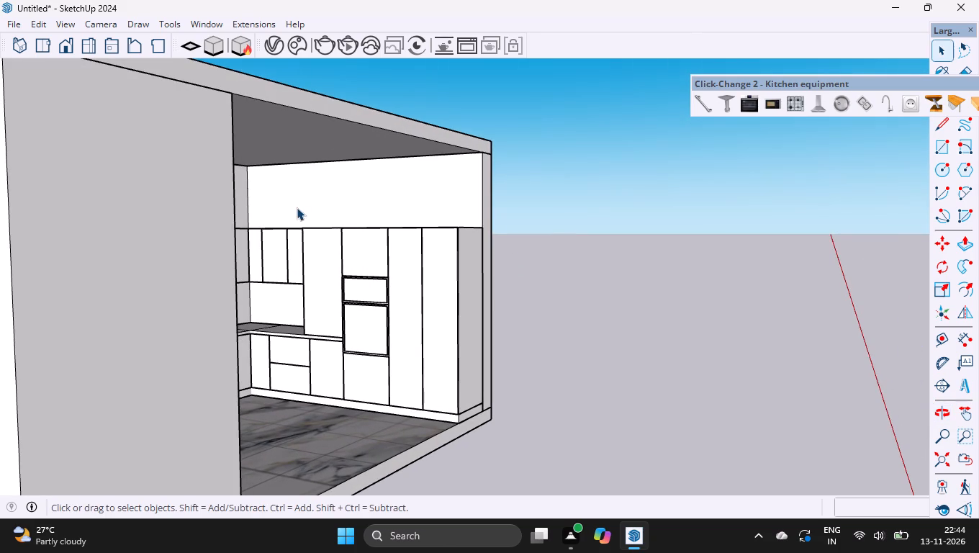
pyautogui.click(349, 45)
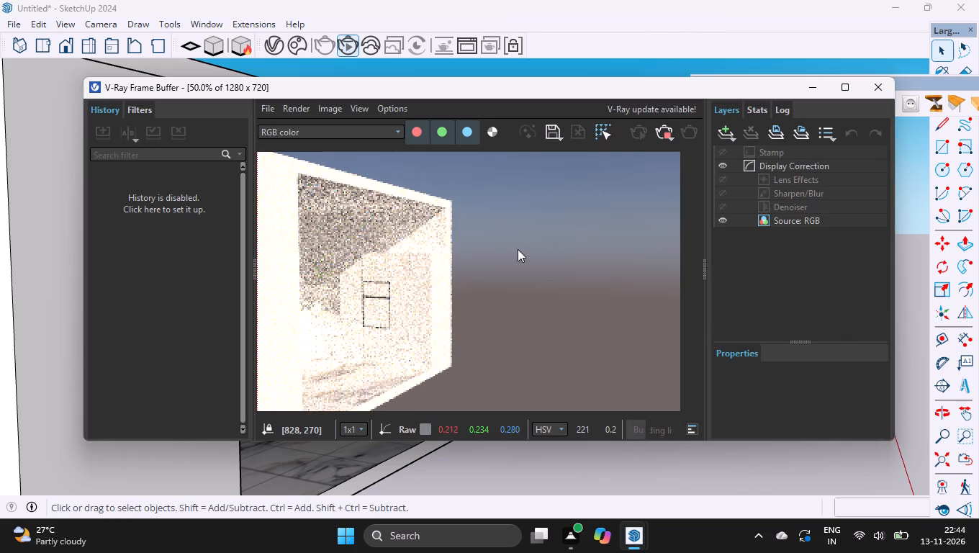
pyautogui.keyDown('ctrl'); pyautogui.scroll(4, 367, 305); pyautogui.keyUp('ctrl')
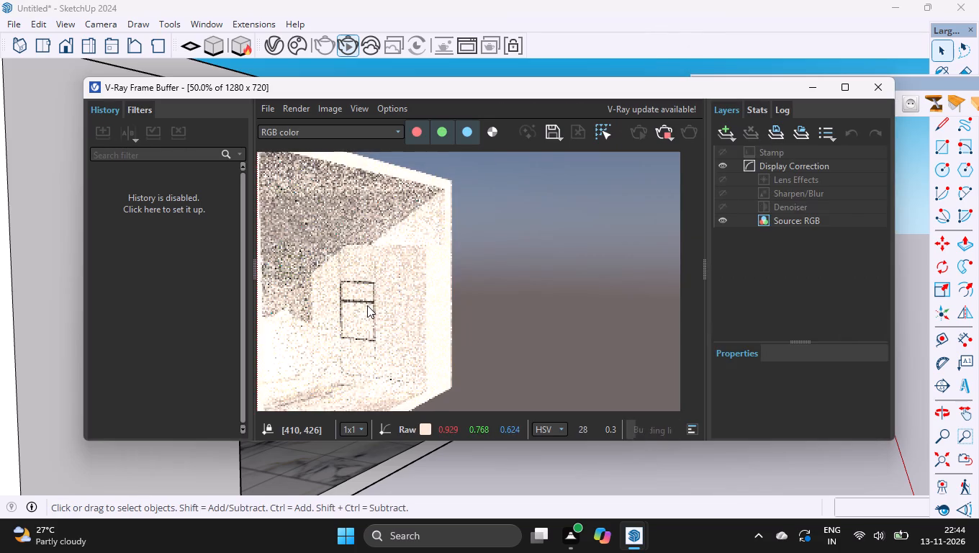
pyautogui.keyDown('ctrl'); pyautogui.scroll(2, 367, 305); pyautogui.keyUp('ctrl')
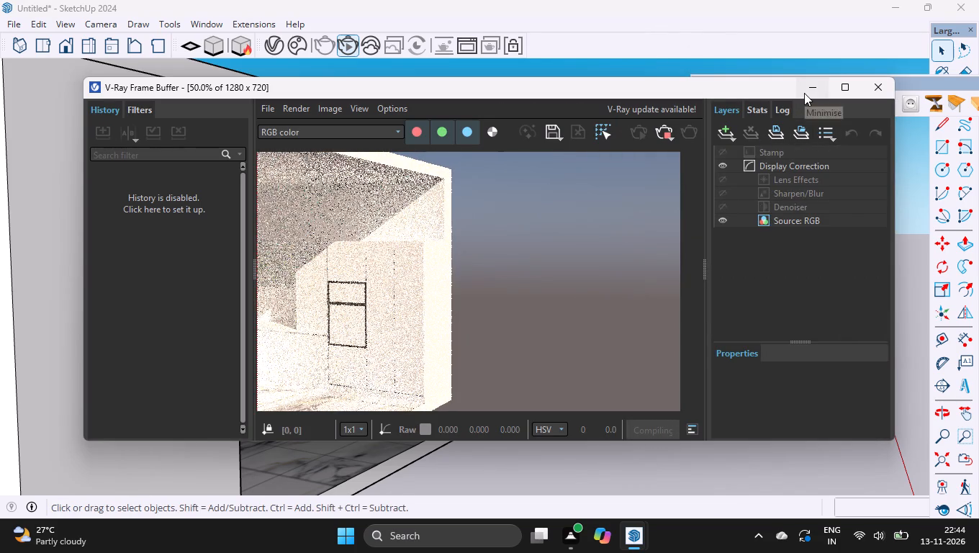
pyautogui.click(884, 91)
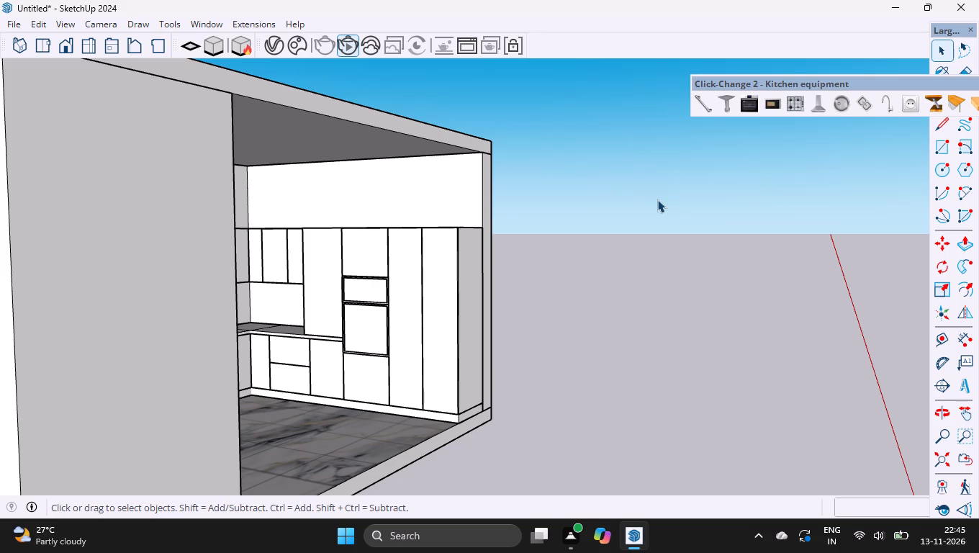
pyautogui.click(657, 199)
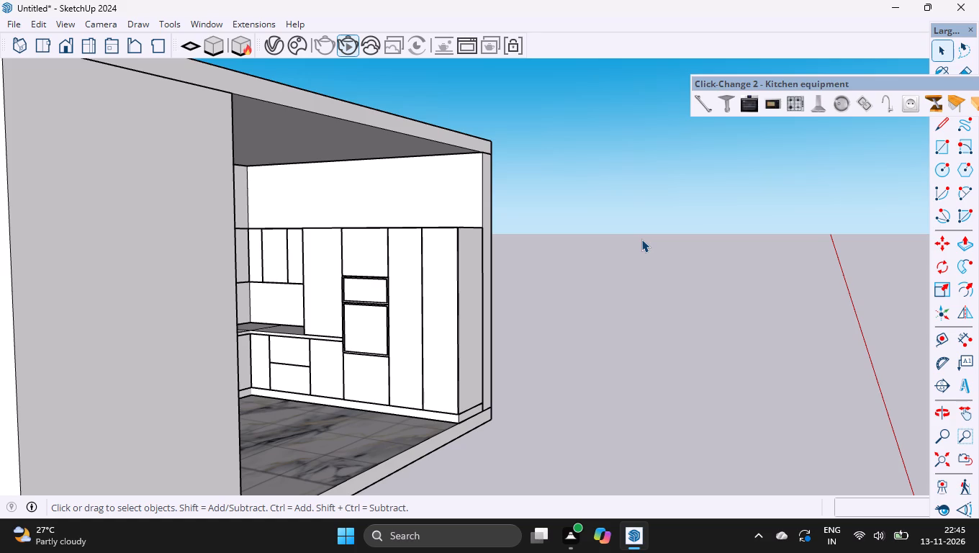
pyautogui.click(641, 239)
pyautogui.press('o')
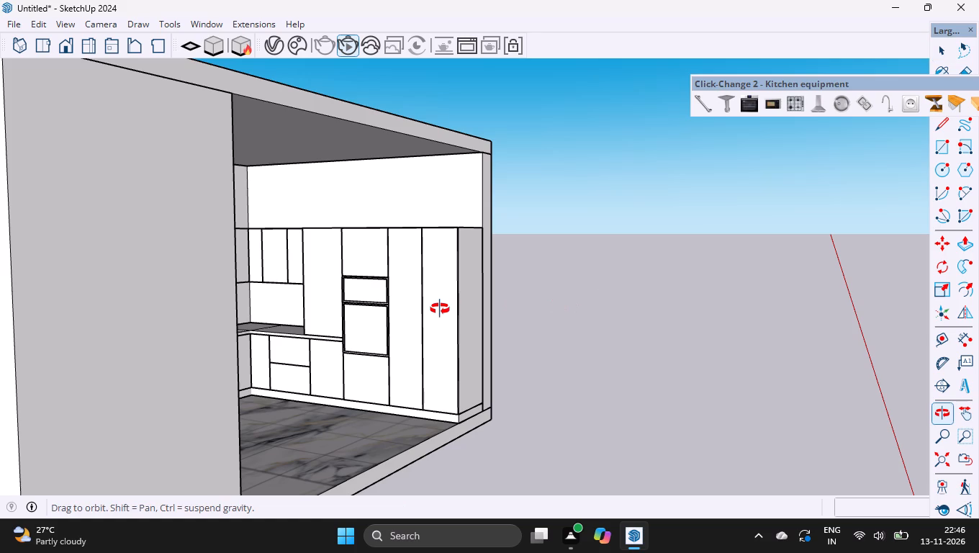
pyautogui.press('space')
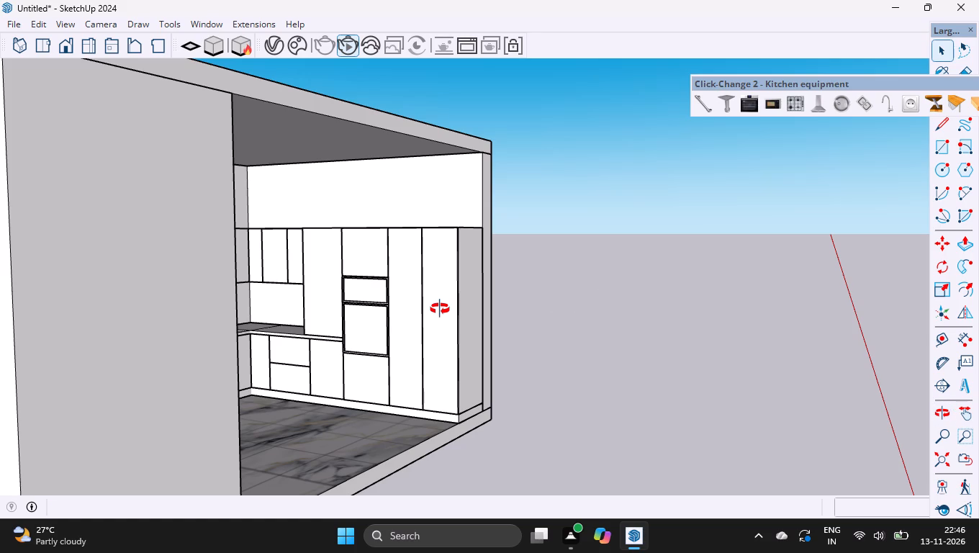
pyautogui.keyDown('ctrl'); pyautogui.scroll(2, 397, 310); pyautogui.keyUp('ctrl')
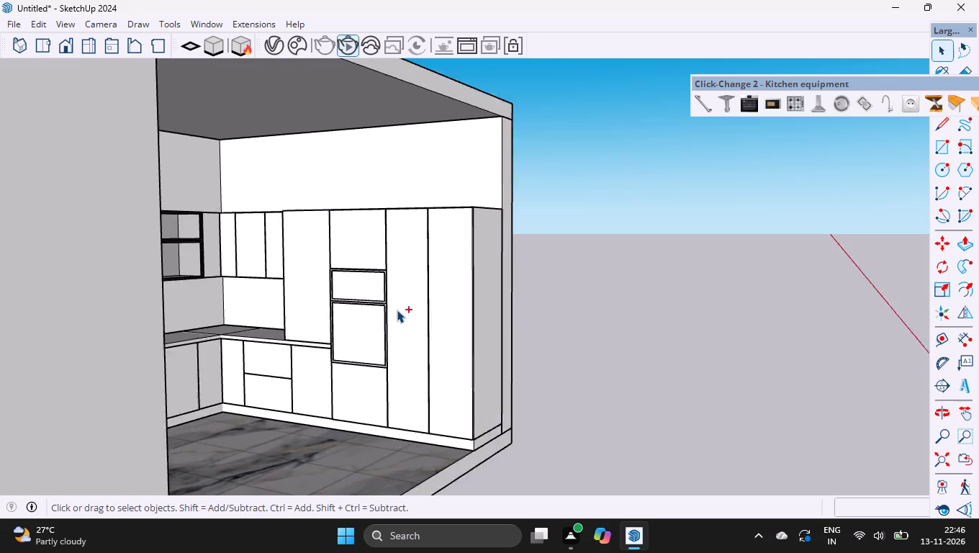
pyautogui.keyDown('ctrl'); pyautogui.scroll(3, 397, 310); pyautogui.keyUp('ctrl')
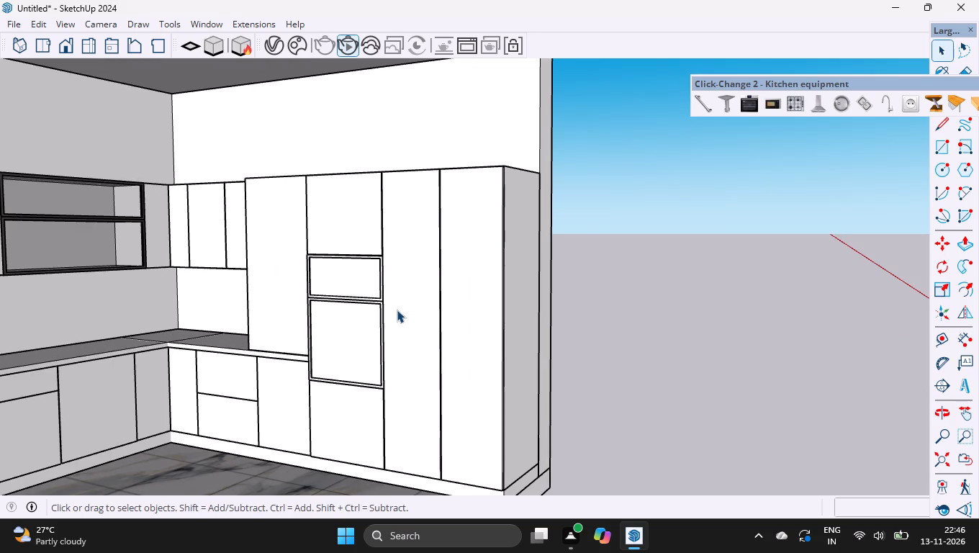
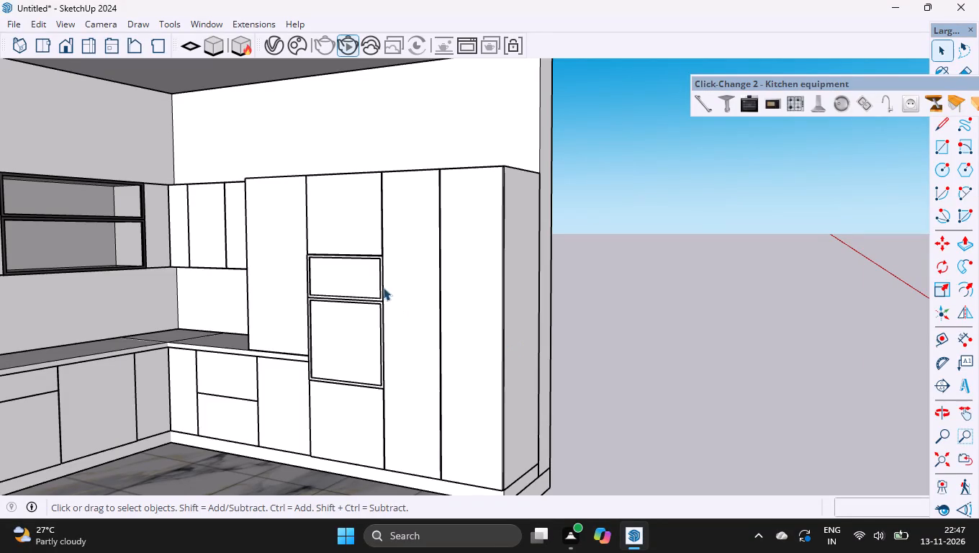
# Select the inner panels of the upper and lower niches together and open the Chaos Cosmos metal materials for them.
pyautogui.keyDown('ctrl'); pyautogui.scroll(6, 340, 270); pyautogui.keyUp('ctrl')
pyautogui.click(340, 270)
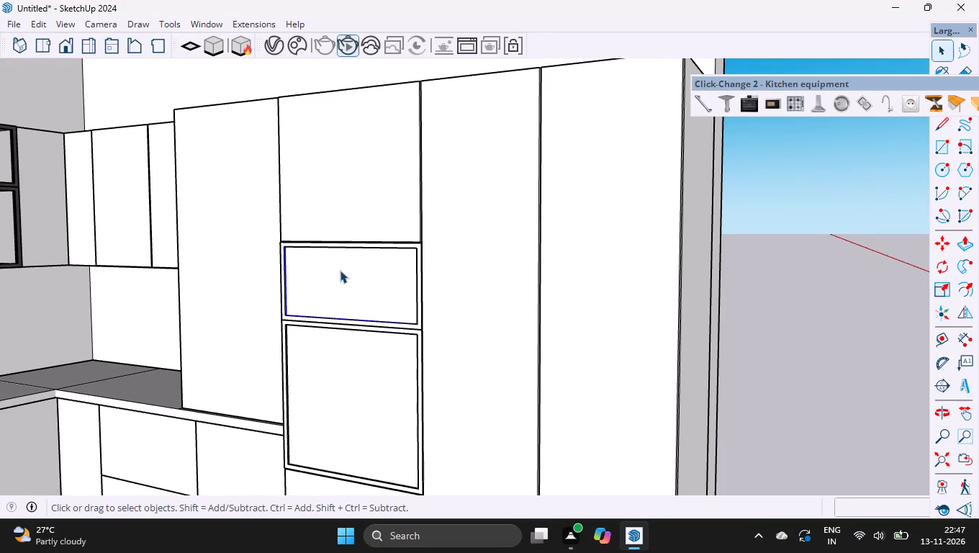
pyautogui.keyDown('ctrl'); pyautogui.click(385, 395); pyautogui.keyUp('ctrl')
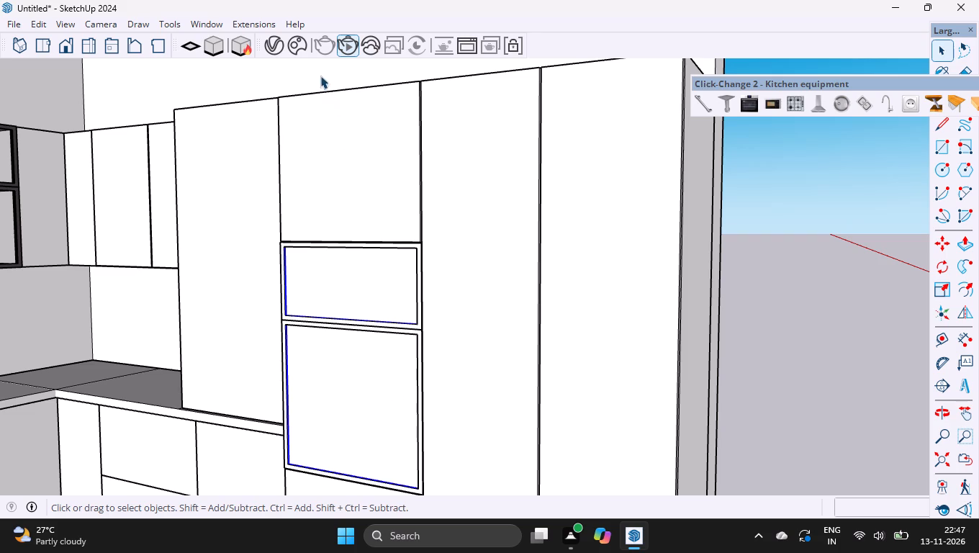
pyautogui.click(303, 45)
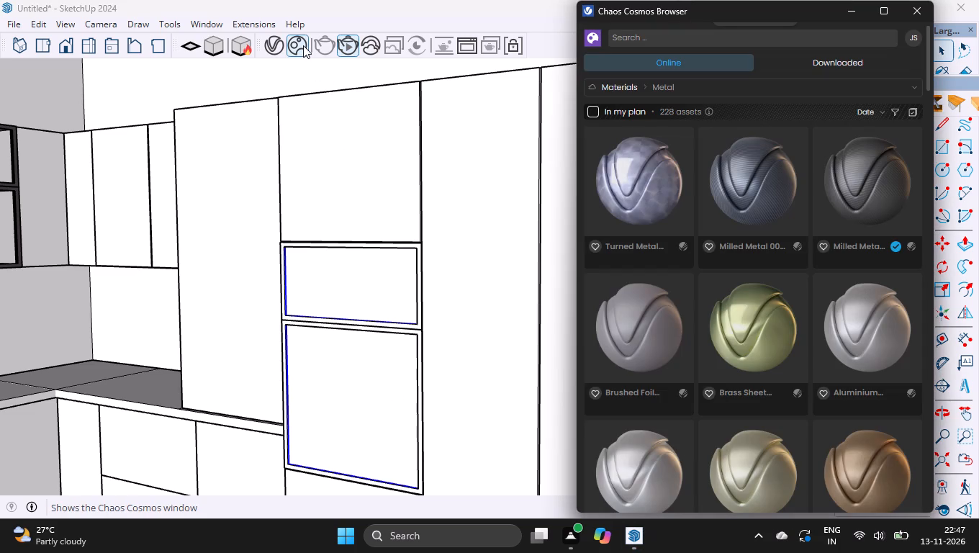
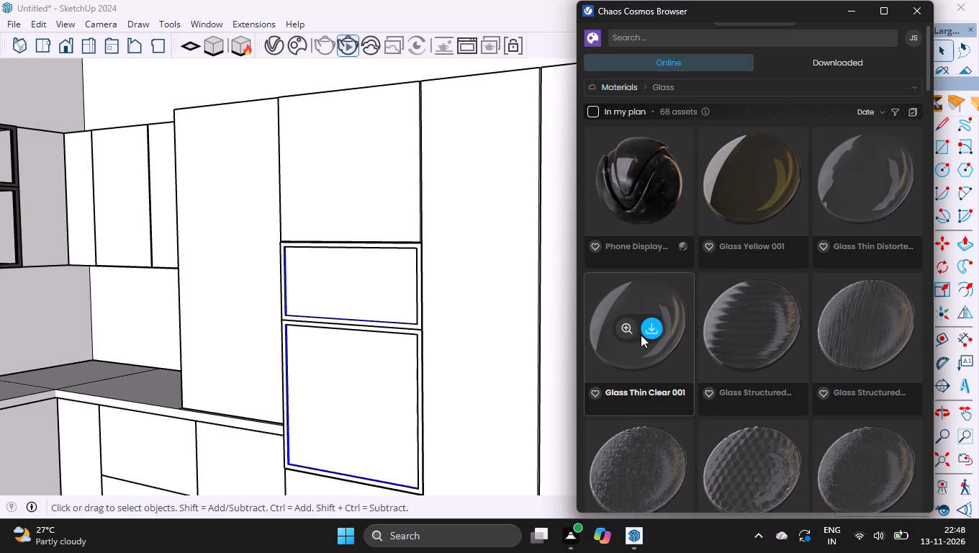
# Download the Glass Thin Clear 001 material from Chaos Cosmos and import it into the model's V-Ray materials.
pyautogui.click(652, 334)
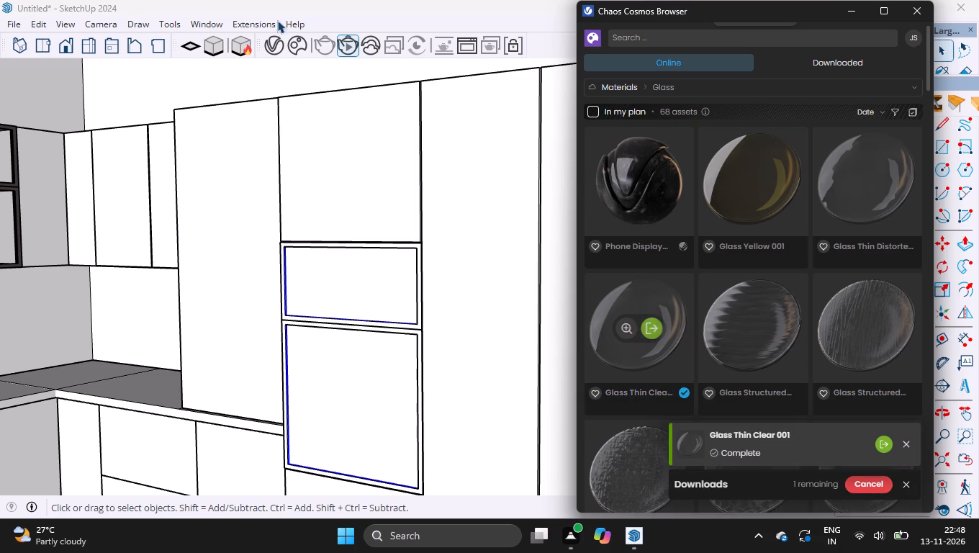
pyautogui.click(271, 40)
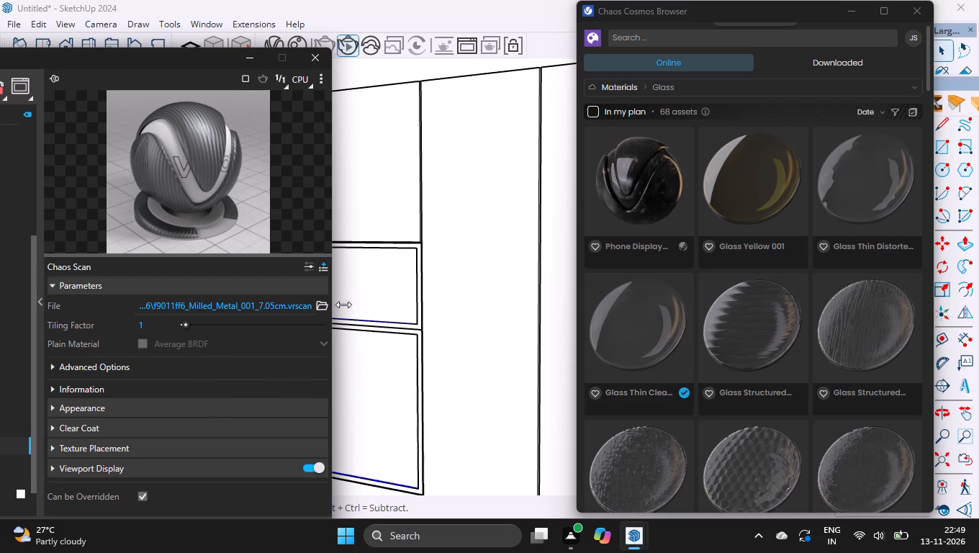
pyautogui.click(657, 327)
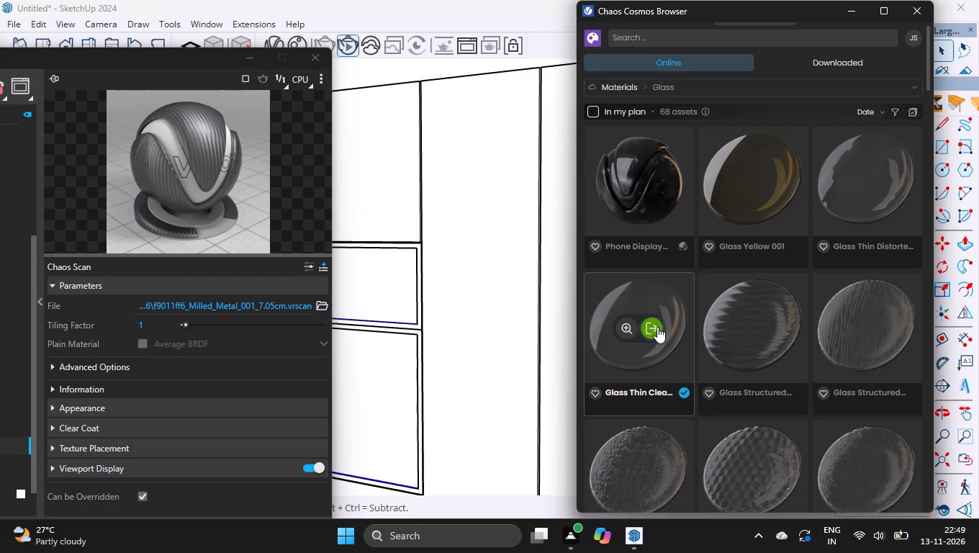